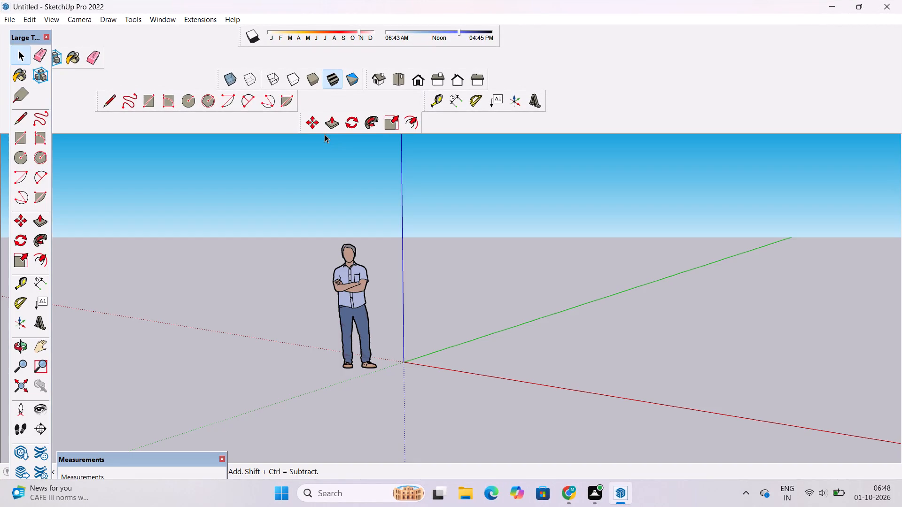
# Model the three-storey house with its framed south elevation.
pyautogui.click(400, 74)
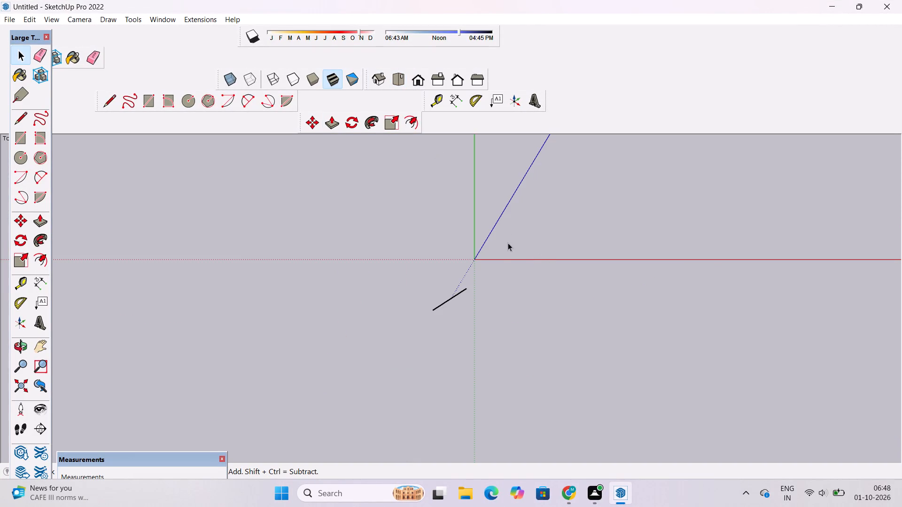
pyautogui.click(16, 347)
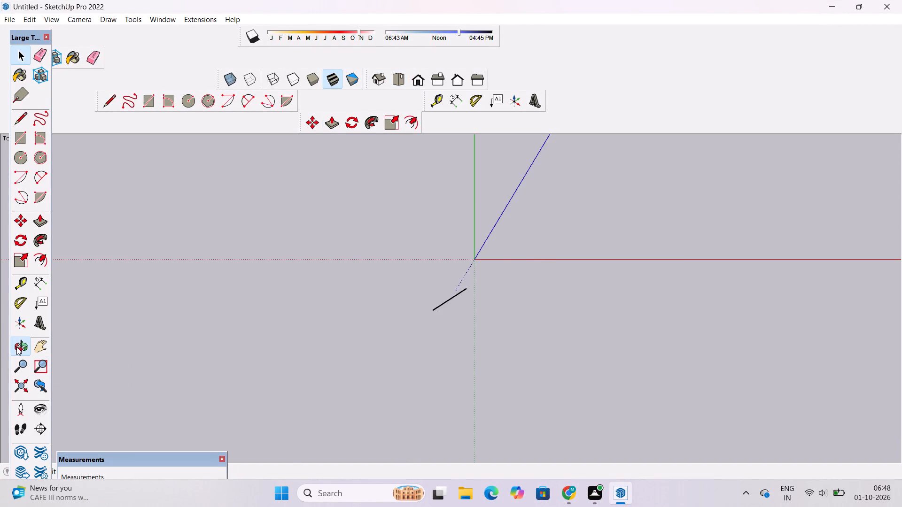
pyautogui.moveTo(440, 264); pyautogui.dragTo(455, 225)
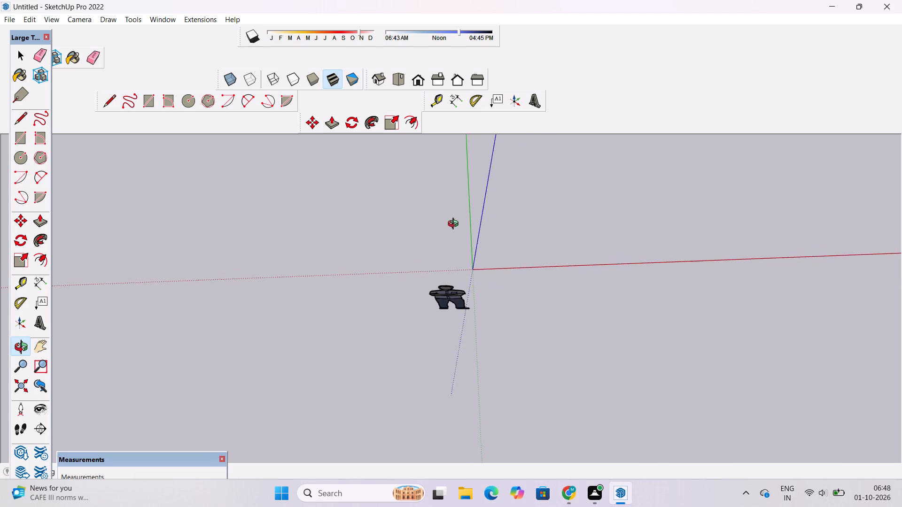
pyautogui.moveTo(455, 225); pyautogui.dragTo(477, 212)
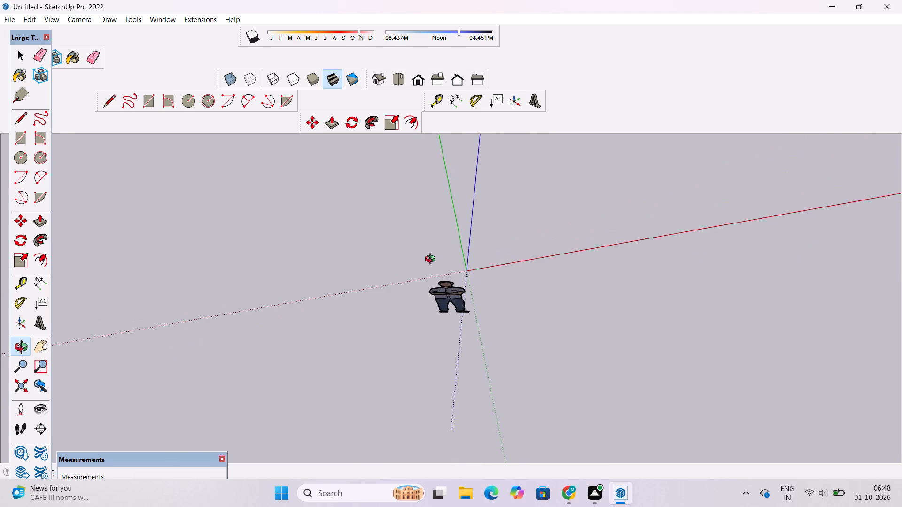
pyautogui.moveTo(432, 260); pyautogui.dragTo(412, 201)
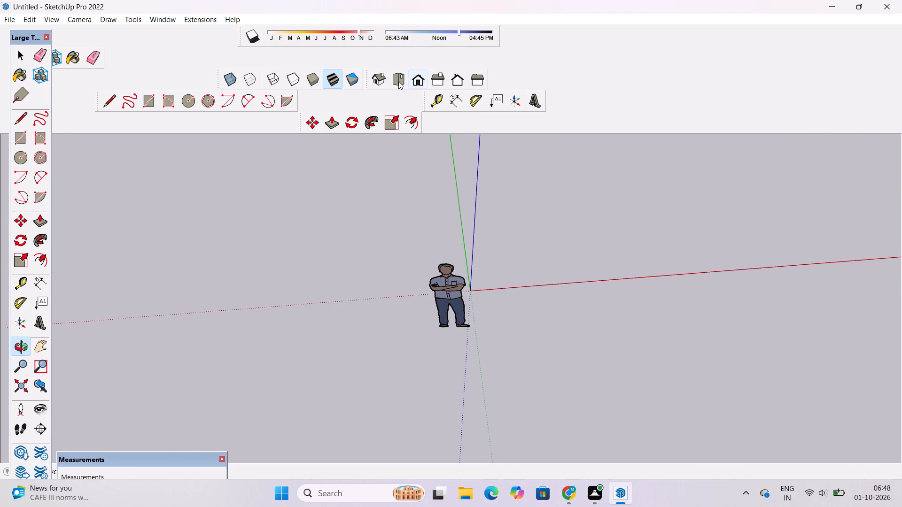
# Switch to the top view and draw a 60' line parallel to the red axis, starting just beside the origin.
pyautogui.click(398, 81)
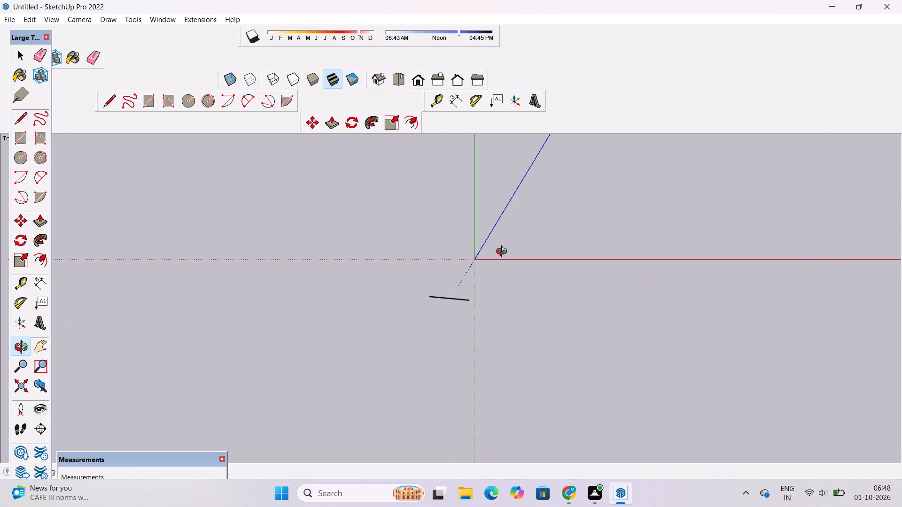
pyautogui.click(504, 253)
pyautogui.keyDown('shift'); pyautogui.moveTo(504, 253); pyautogui.dragTo(493, 255); pyautogui.keyUp('shift')
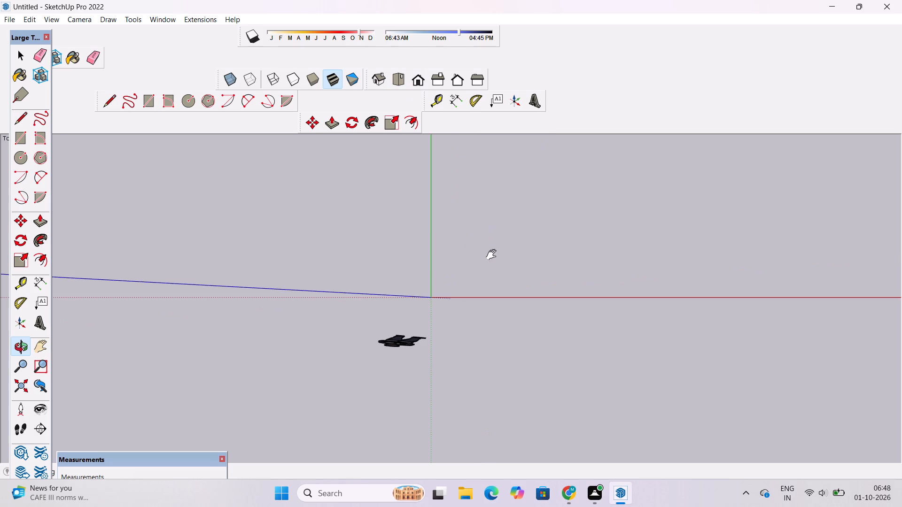
pyautogui.keyDown('ctrl'); pyautogui.scroll(4, 464, 318); pyautogui.keyUp('ctrl')
pyautogui.scroll(-1, 464, 318)
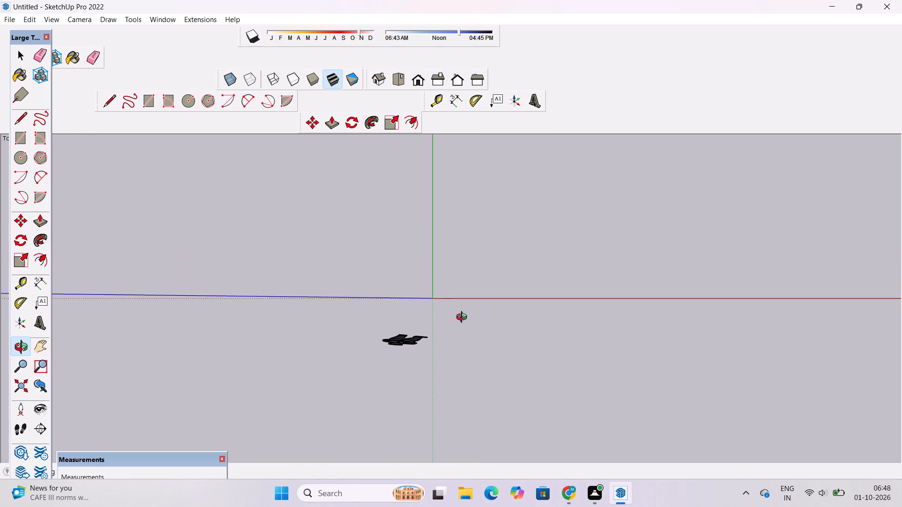
pyautogui.keyDown('ctrl'); pyautogui.scroll(8, 446, 304); pyautogui.keyUp('ctrl')
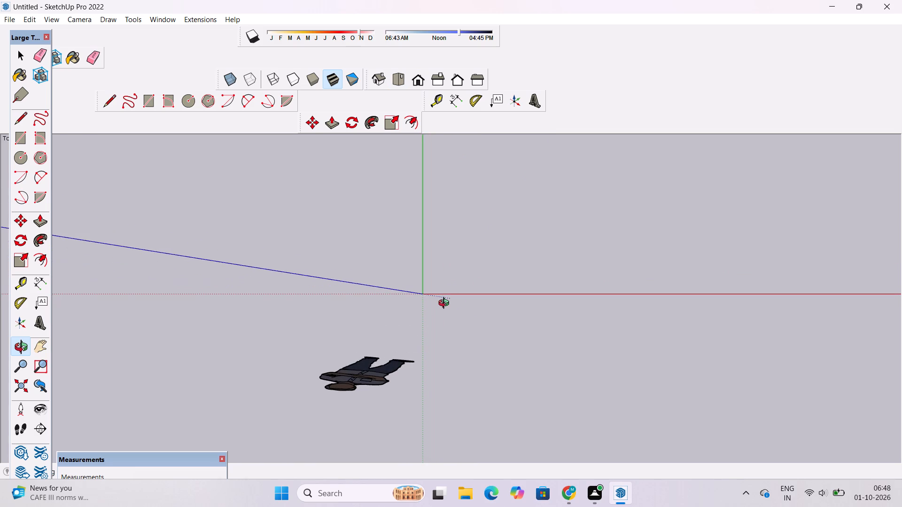
pyautogui.moveTo(438, 350); pyautogui.dragTo(434, 343)
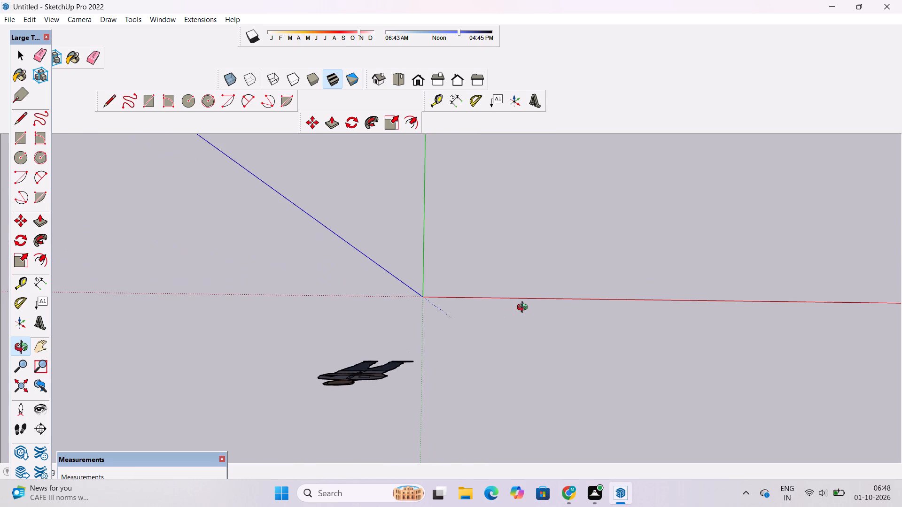
pyautogui.keyDown('shift'); pyautogui.moveTo(524, 308); pyautogui.dragTo(381, 320); pyautogui.keyUp('shift')
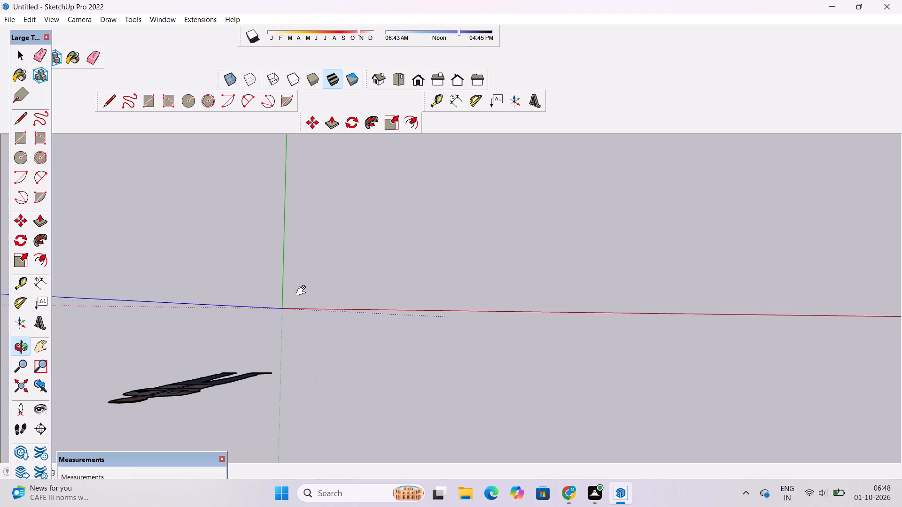
pyautogui.keyDown('shift'); pyautogui.moveTo(342, 338); pyautogui.dragTo(227, 307); pyautogui.keyUp('shift')
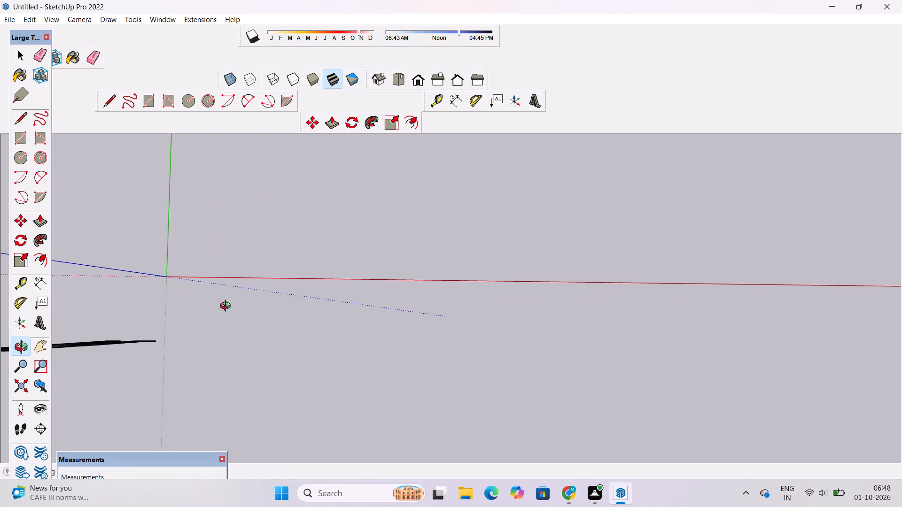
pyautogui.press('l')
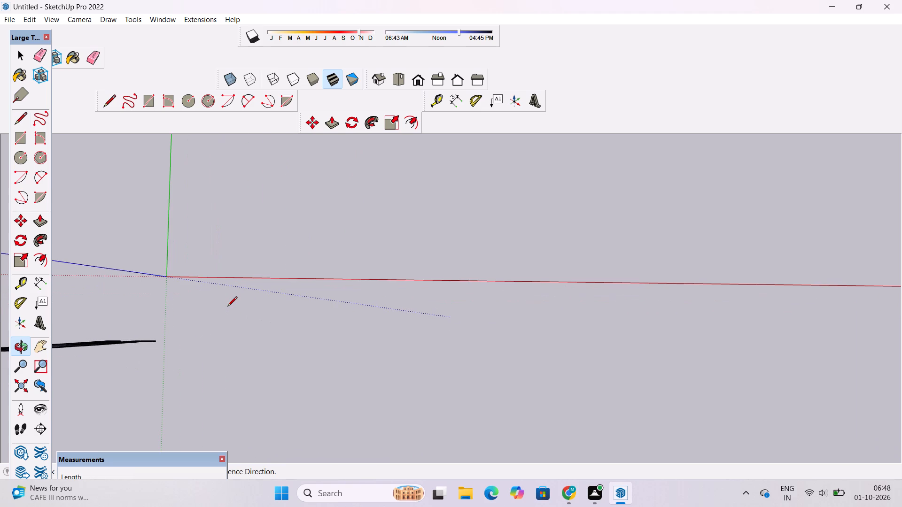
pyautogui.click(197, 260)
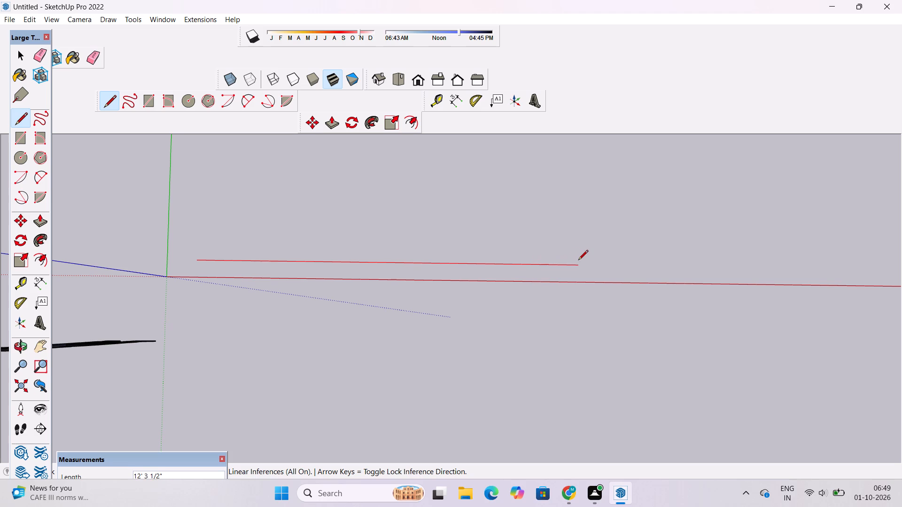
pyautogui.write("60'")
pyautogui.press('Return')
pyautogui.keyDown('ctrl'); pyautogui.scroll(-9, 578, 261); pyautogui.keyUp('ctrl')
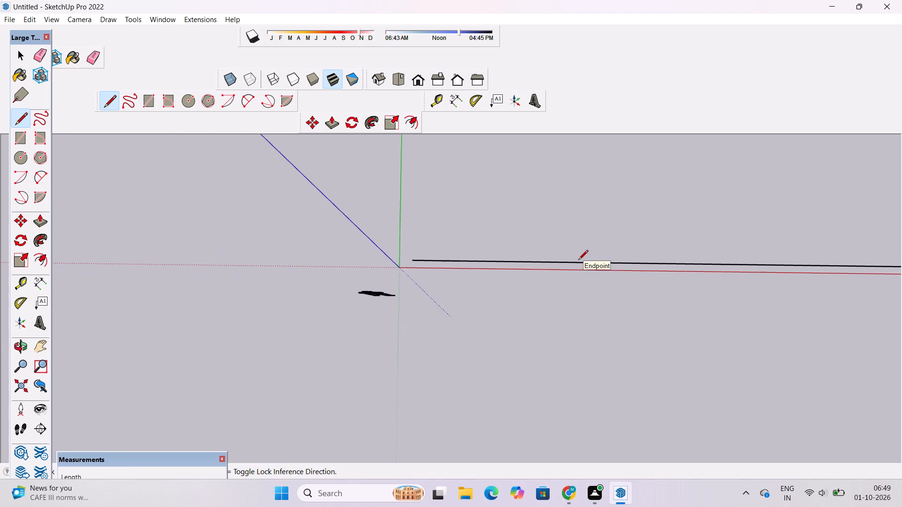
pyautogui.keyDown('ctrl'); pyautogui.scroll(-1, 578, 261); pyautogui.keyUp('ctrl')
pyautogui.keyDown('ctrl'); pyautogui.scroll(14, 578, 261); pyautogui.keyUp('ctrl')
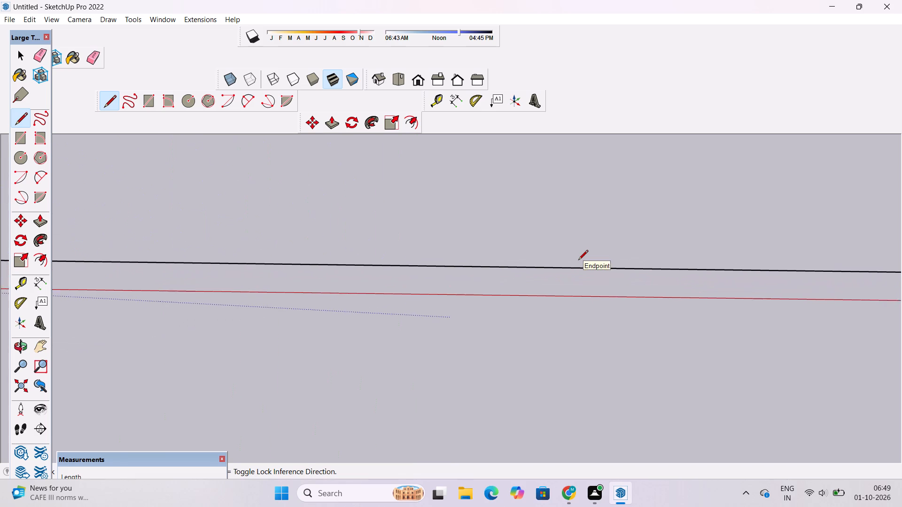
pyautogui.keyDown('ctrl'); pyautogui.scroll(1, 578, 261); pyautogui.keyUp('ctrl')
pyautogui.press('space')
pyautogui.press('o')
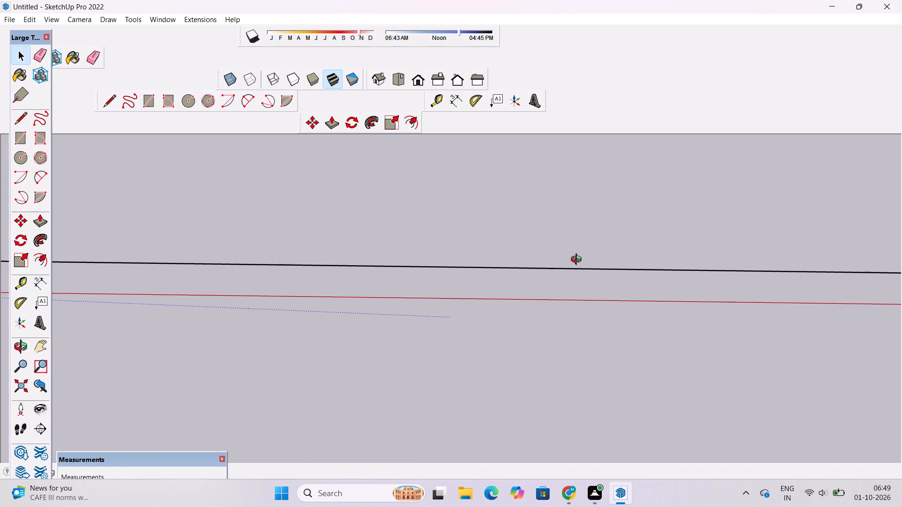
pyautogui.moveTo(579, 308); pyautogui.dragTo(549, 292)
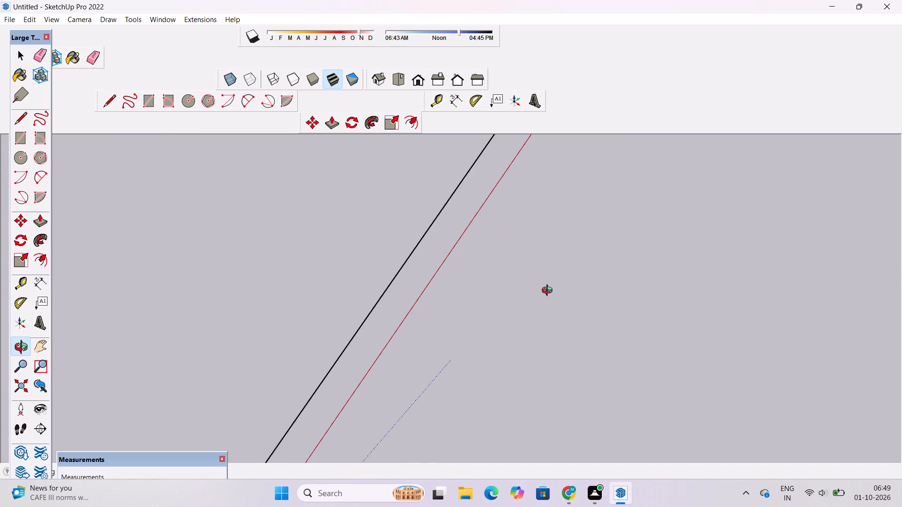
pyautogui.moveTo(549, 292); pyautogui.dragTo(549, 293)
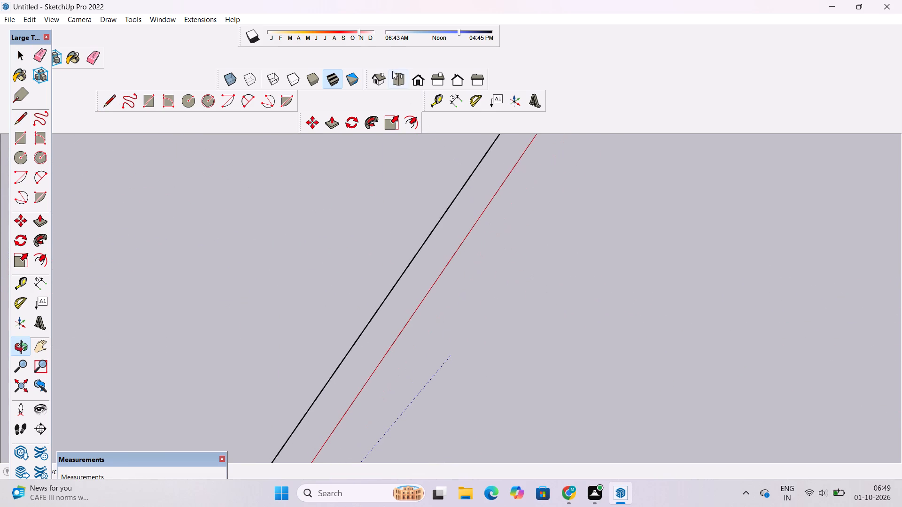
# Restore the top view and draw a 50' line along the green axis from the far end of the 60' line.
pyautogui.click(392, 71)
pyautogui.keyDown('ctrl'); pyautogui.scroll(-4, 393, 158); pyautogui.keyUp('ctrl')
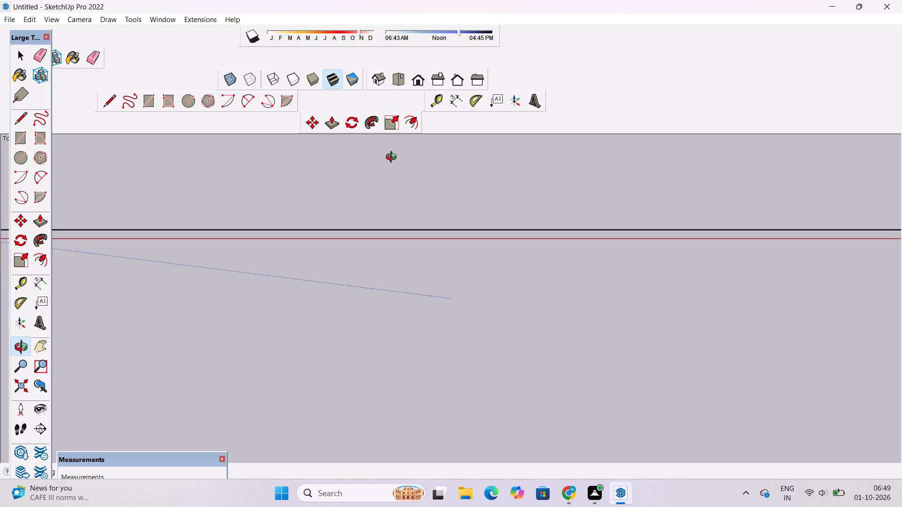
pyautogui.keyDown('ctrl'); pyautogui.scroll(-6, 393, 158); pyautogui.keyUp('ctrl')
pyautogui.keyDown('ctrl'); pyautogui.scroll(-3, 461, 275); pyautogui.keyUp('ctrl')
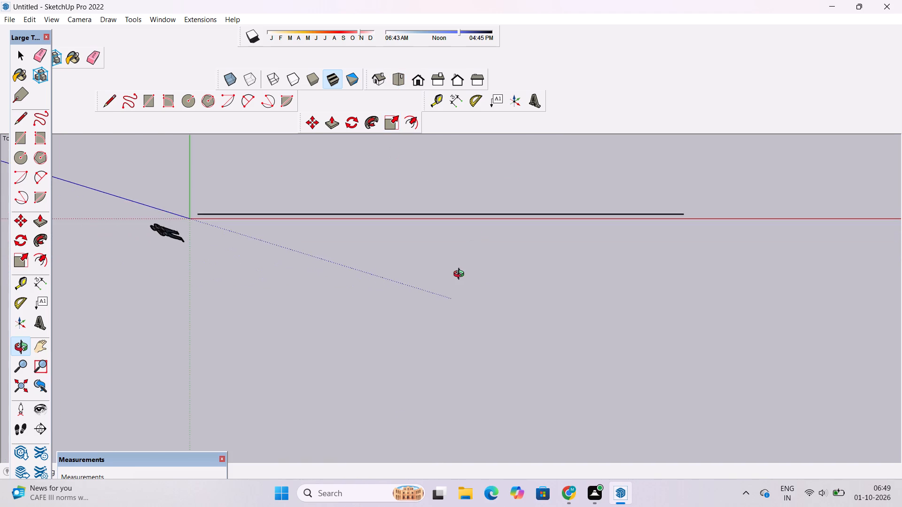
pyautogui.keyDown('ctrl'); pyautogui.scroll(-2, 461, 275); pyautogui.keyUp('ctrl')
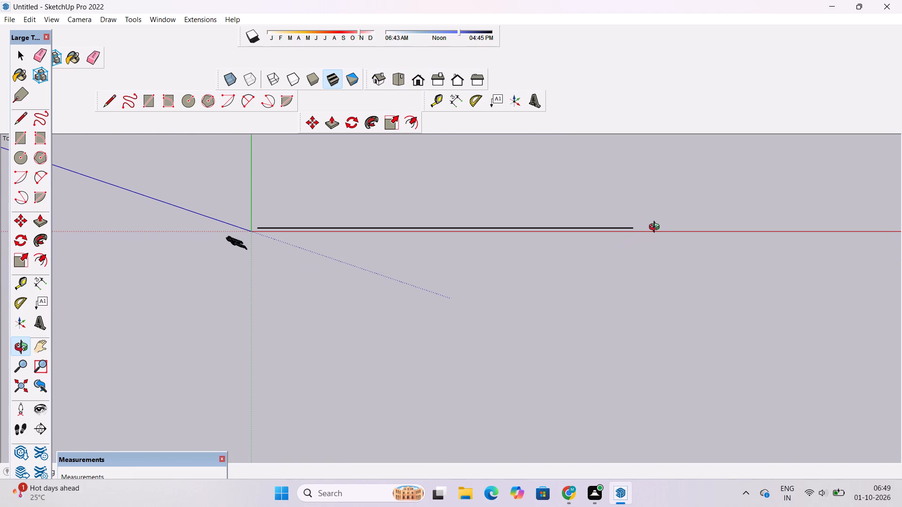
pyautogui.keyDown('ctrl'); pyautogui.scroll(9, 633, 232); pyautogui.keyUp('ctrl')
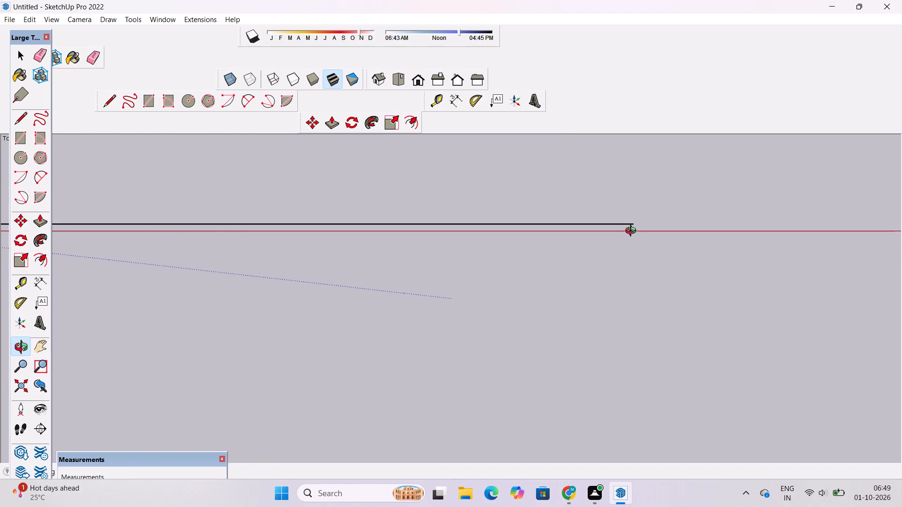
pyautogui.keyDown('ctrl'); pyautogui.scroll(8, 653, 185); pyautogui.keyUp('ctrl')
pyautogui.keyDown('ctrl'); pyautogui.scroll(6, 620, 235); pyautogui.keyUp('ctrl')
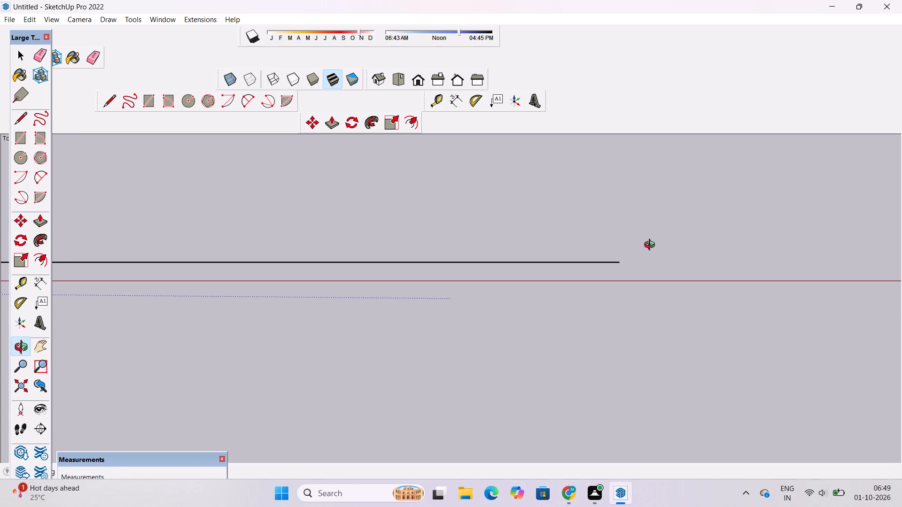
pyautogui.press('k')
pyautogui.press('l')
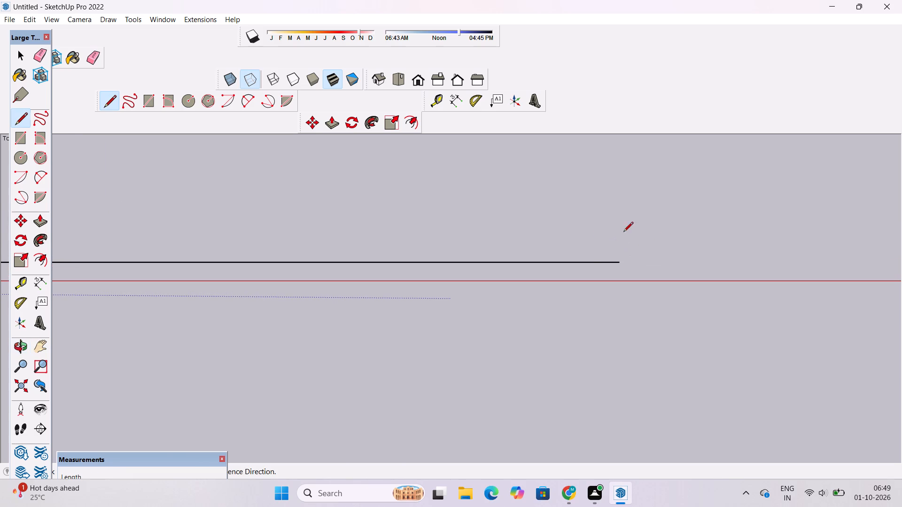
pyautogui.click(621, 266)
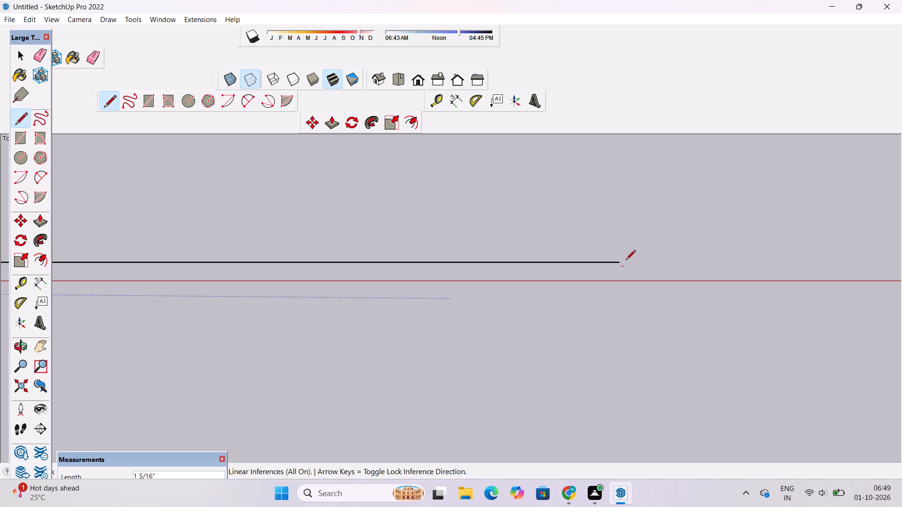
pyautogui.press('space')
pyautogui.write('l')
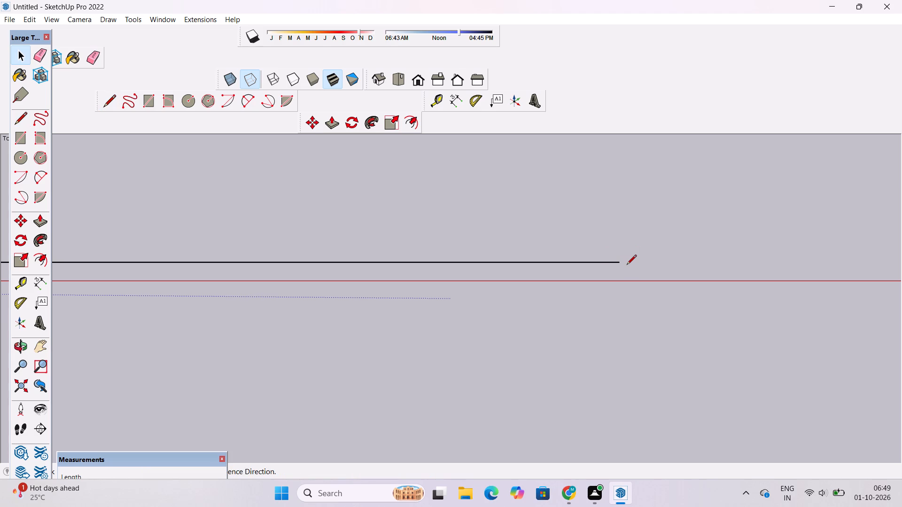
pyautogui.click(620, 261)
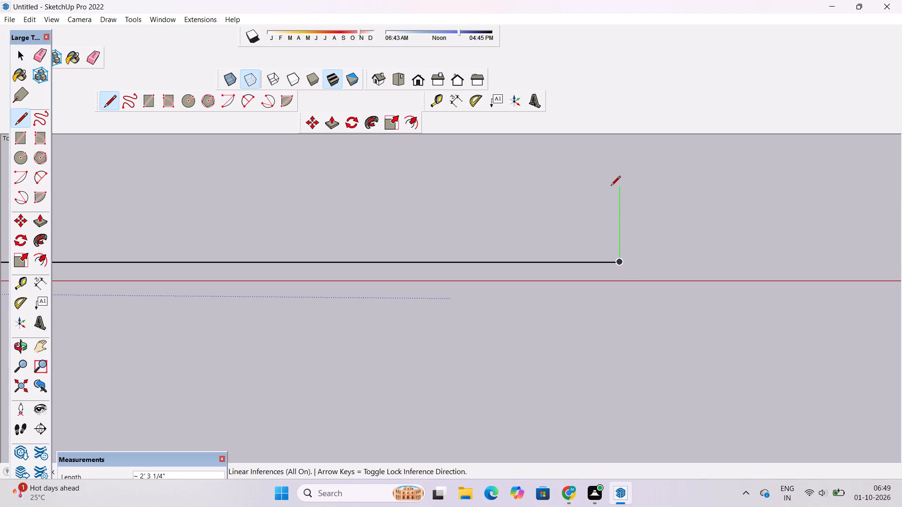
pyautogui.press('5')
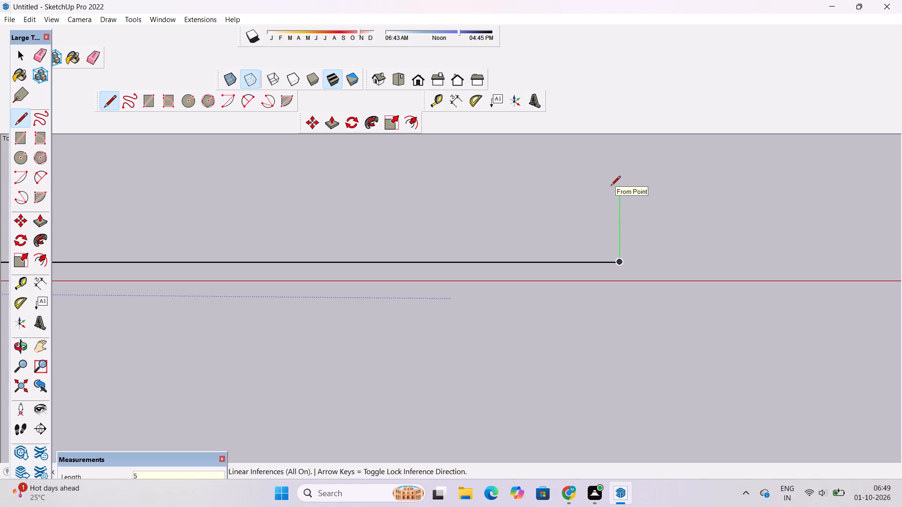
pyautogui.press('0')
pyautogui.press("'")
pyautogui.press('Return')
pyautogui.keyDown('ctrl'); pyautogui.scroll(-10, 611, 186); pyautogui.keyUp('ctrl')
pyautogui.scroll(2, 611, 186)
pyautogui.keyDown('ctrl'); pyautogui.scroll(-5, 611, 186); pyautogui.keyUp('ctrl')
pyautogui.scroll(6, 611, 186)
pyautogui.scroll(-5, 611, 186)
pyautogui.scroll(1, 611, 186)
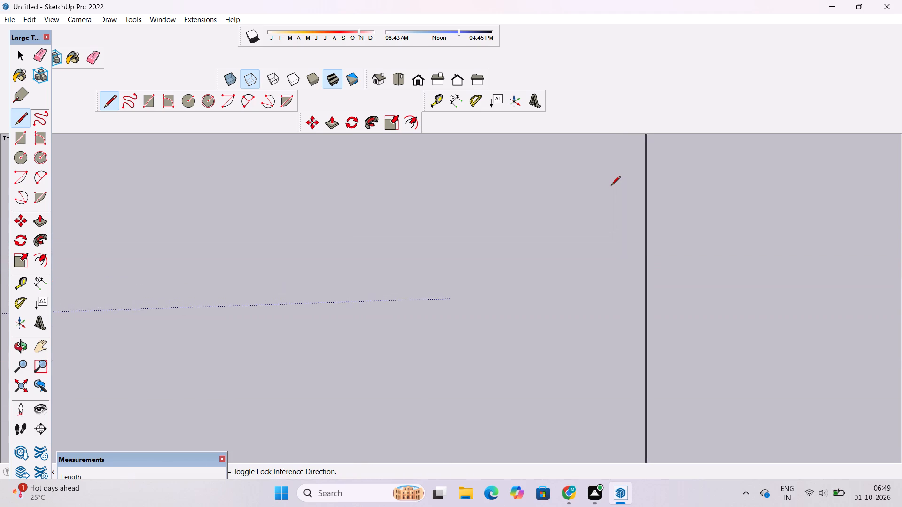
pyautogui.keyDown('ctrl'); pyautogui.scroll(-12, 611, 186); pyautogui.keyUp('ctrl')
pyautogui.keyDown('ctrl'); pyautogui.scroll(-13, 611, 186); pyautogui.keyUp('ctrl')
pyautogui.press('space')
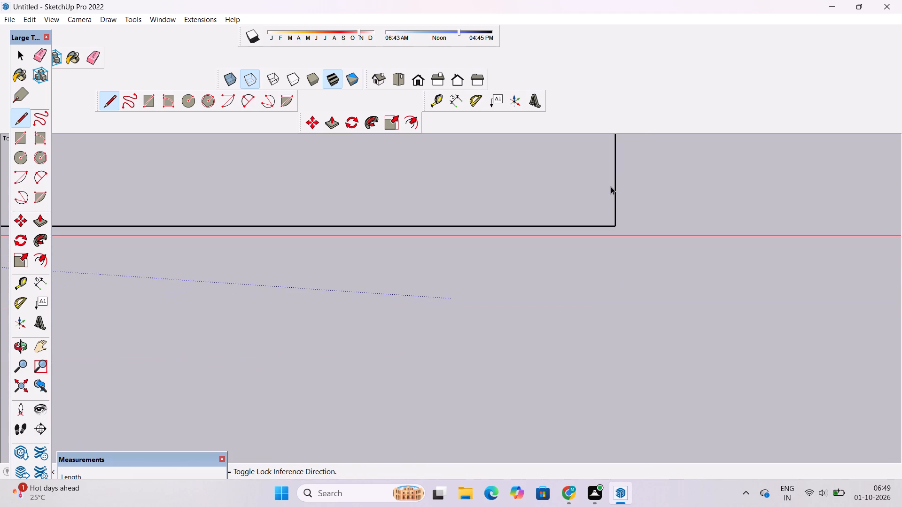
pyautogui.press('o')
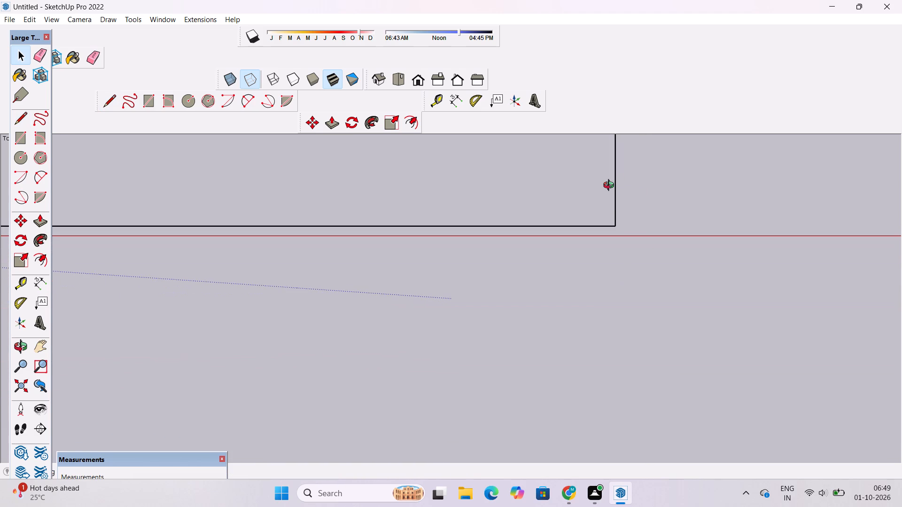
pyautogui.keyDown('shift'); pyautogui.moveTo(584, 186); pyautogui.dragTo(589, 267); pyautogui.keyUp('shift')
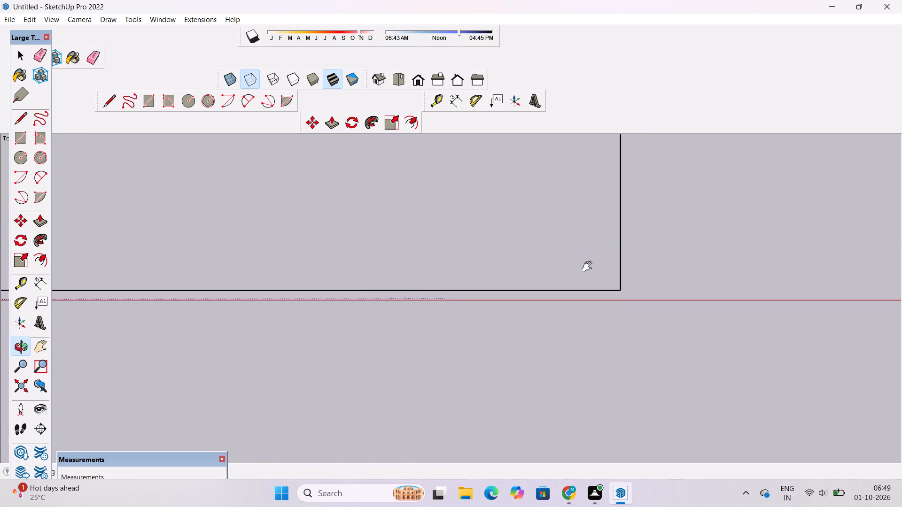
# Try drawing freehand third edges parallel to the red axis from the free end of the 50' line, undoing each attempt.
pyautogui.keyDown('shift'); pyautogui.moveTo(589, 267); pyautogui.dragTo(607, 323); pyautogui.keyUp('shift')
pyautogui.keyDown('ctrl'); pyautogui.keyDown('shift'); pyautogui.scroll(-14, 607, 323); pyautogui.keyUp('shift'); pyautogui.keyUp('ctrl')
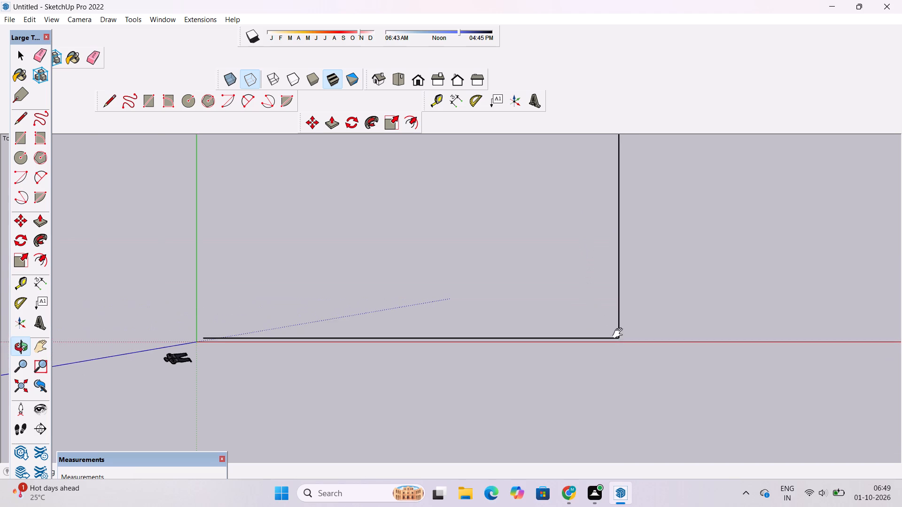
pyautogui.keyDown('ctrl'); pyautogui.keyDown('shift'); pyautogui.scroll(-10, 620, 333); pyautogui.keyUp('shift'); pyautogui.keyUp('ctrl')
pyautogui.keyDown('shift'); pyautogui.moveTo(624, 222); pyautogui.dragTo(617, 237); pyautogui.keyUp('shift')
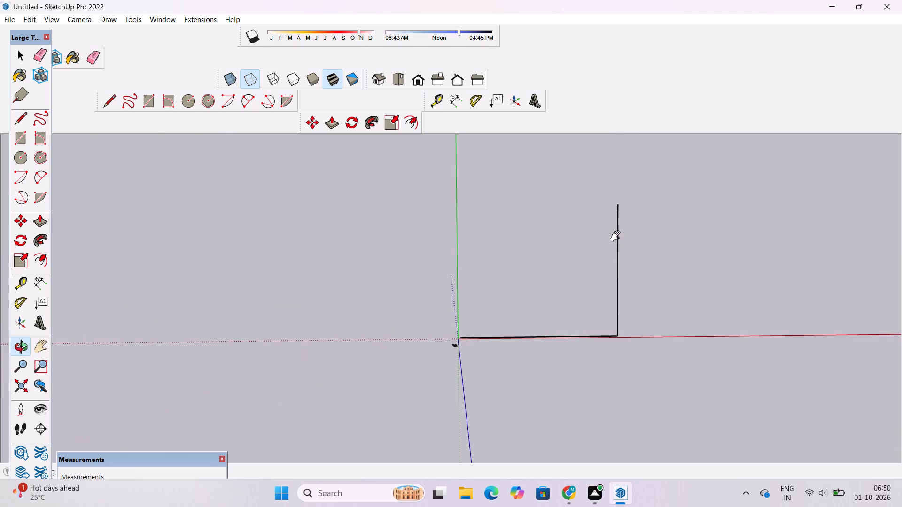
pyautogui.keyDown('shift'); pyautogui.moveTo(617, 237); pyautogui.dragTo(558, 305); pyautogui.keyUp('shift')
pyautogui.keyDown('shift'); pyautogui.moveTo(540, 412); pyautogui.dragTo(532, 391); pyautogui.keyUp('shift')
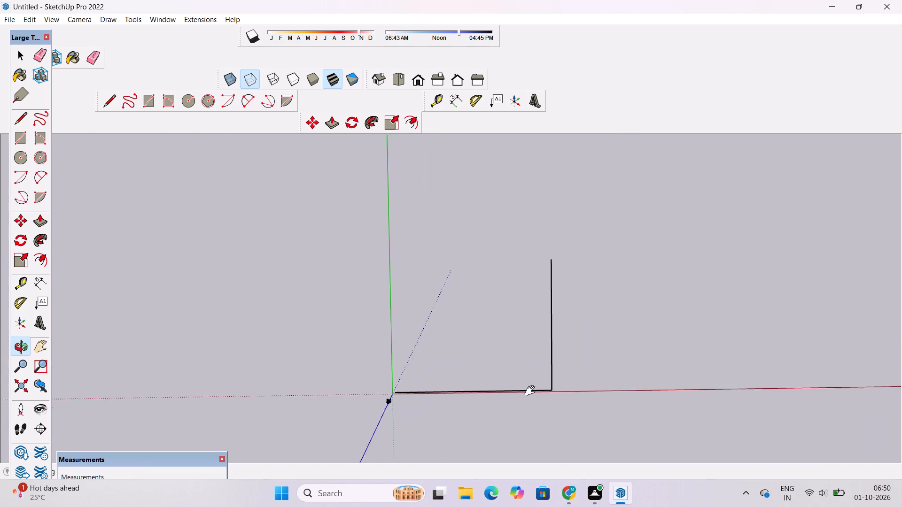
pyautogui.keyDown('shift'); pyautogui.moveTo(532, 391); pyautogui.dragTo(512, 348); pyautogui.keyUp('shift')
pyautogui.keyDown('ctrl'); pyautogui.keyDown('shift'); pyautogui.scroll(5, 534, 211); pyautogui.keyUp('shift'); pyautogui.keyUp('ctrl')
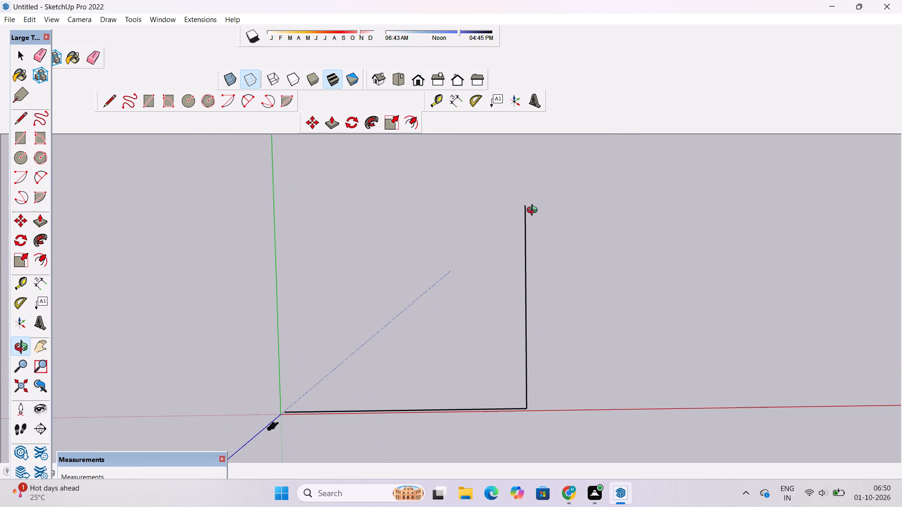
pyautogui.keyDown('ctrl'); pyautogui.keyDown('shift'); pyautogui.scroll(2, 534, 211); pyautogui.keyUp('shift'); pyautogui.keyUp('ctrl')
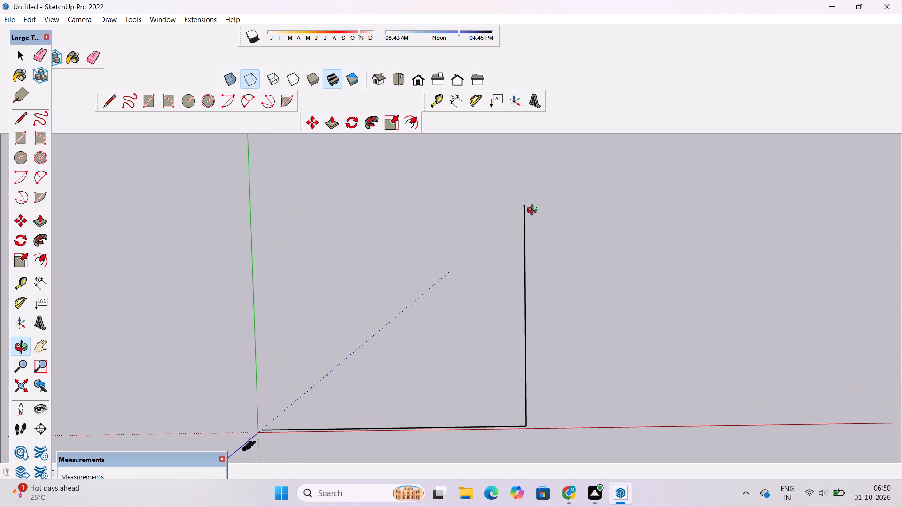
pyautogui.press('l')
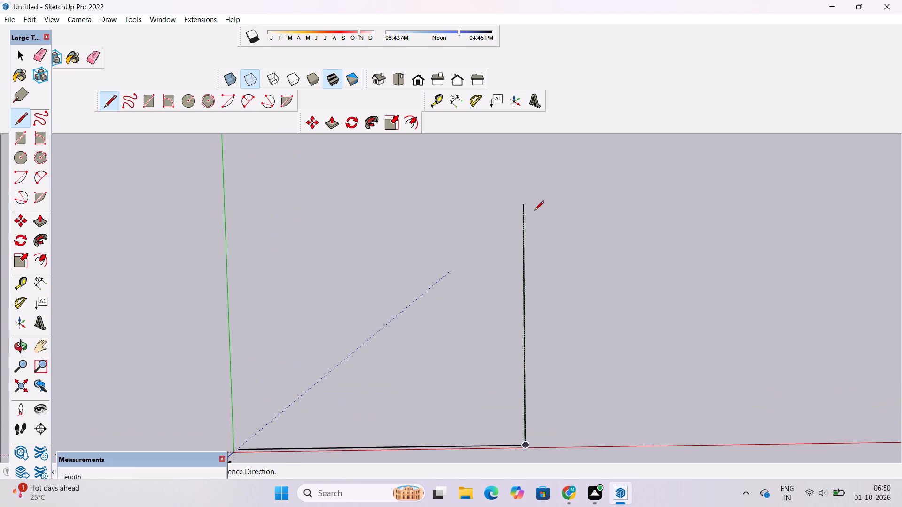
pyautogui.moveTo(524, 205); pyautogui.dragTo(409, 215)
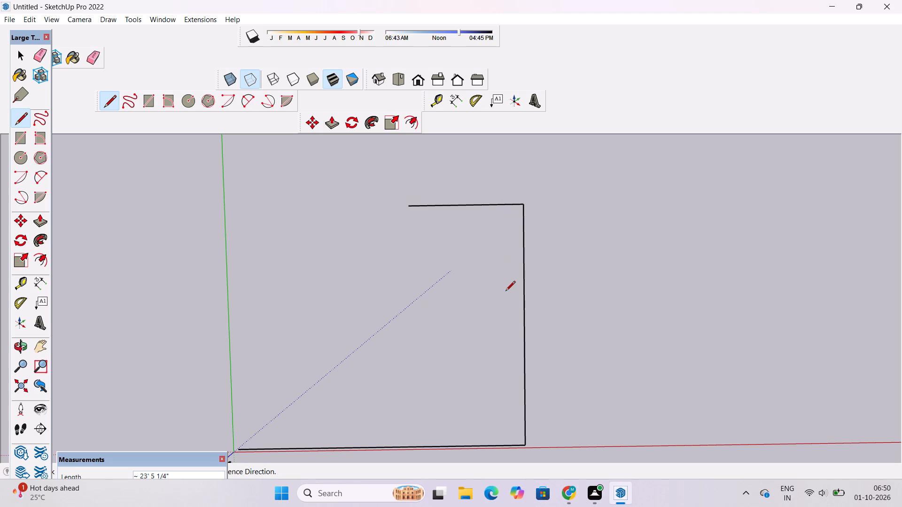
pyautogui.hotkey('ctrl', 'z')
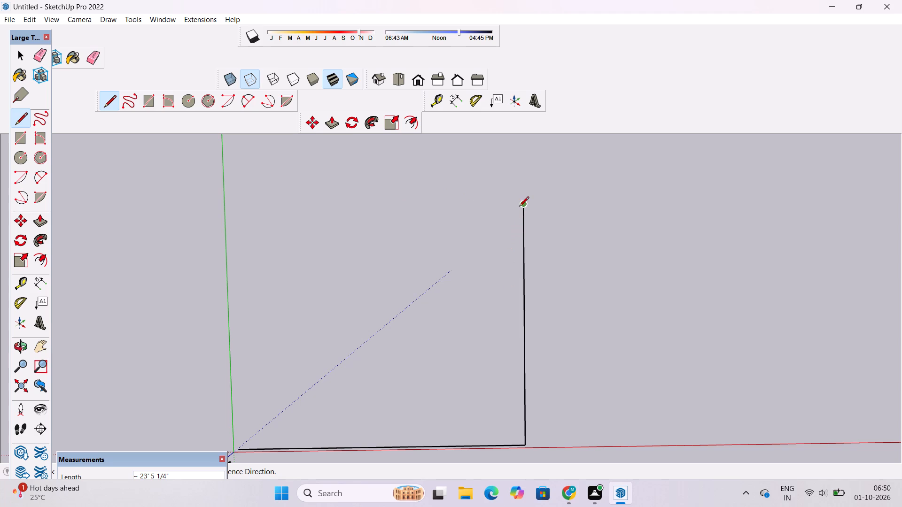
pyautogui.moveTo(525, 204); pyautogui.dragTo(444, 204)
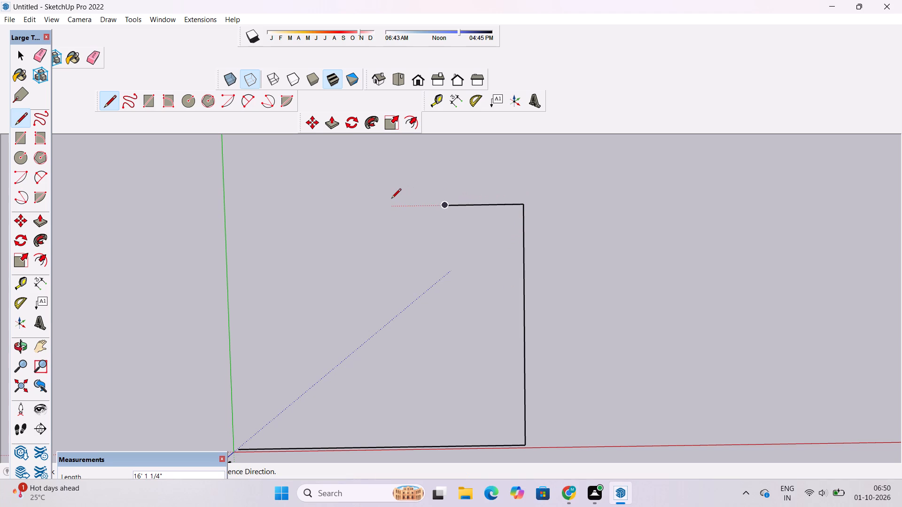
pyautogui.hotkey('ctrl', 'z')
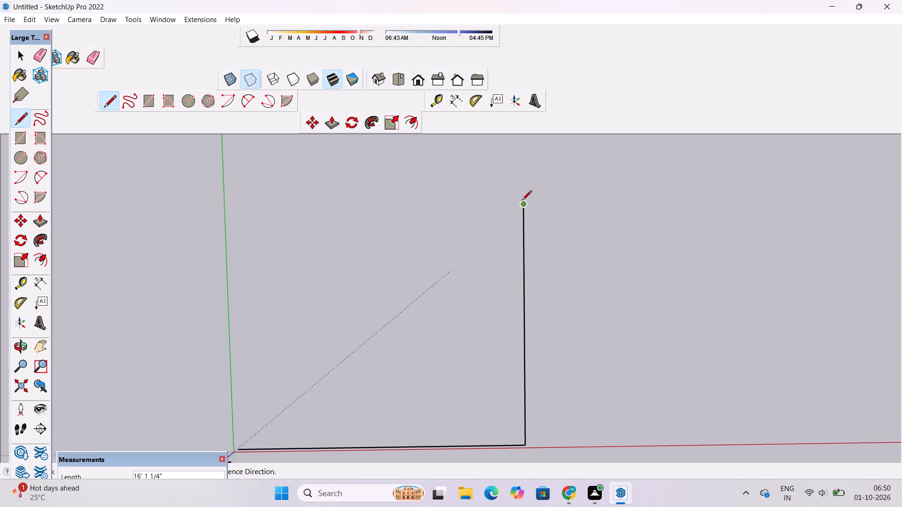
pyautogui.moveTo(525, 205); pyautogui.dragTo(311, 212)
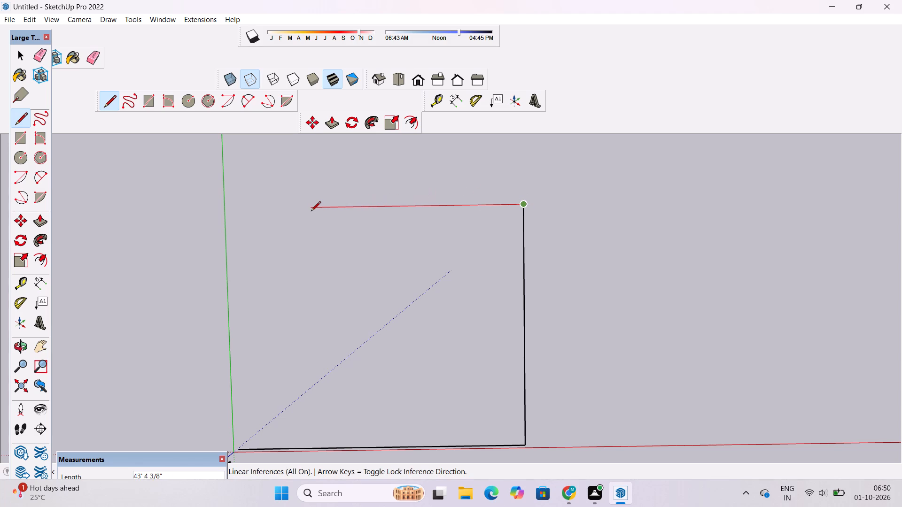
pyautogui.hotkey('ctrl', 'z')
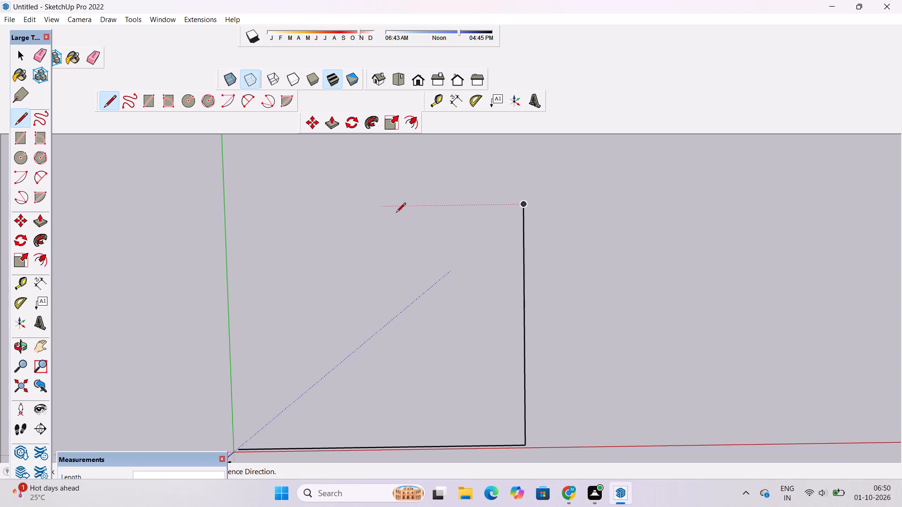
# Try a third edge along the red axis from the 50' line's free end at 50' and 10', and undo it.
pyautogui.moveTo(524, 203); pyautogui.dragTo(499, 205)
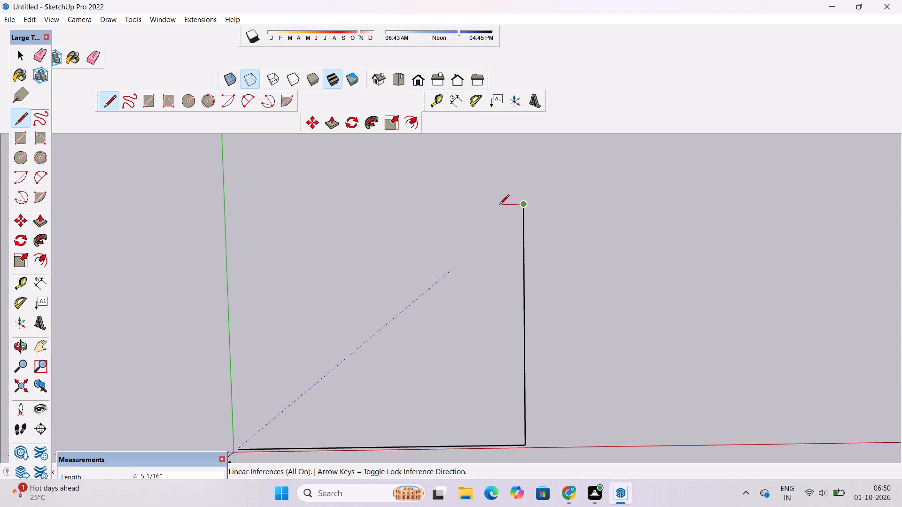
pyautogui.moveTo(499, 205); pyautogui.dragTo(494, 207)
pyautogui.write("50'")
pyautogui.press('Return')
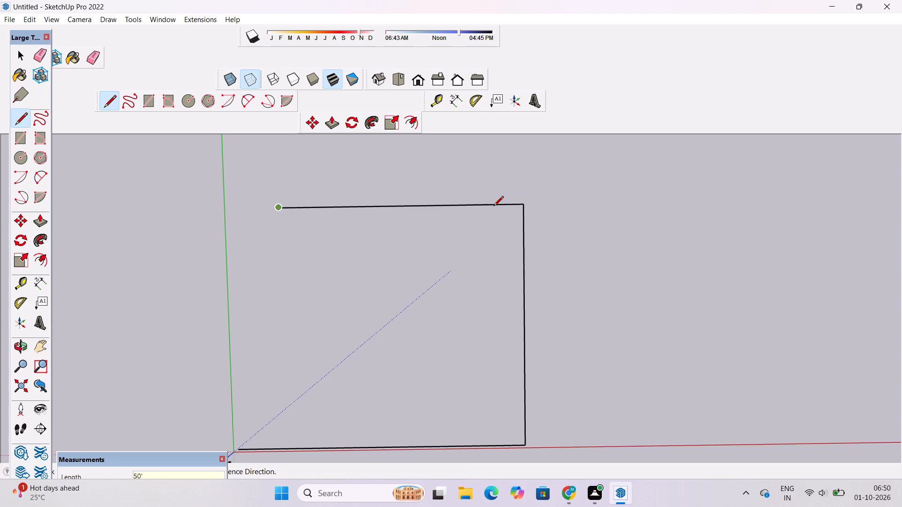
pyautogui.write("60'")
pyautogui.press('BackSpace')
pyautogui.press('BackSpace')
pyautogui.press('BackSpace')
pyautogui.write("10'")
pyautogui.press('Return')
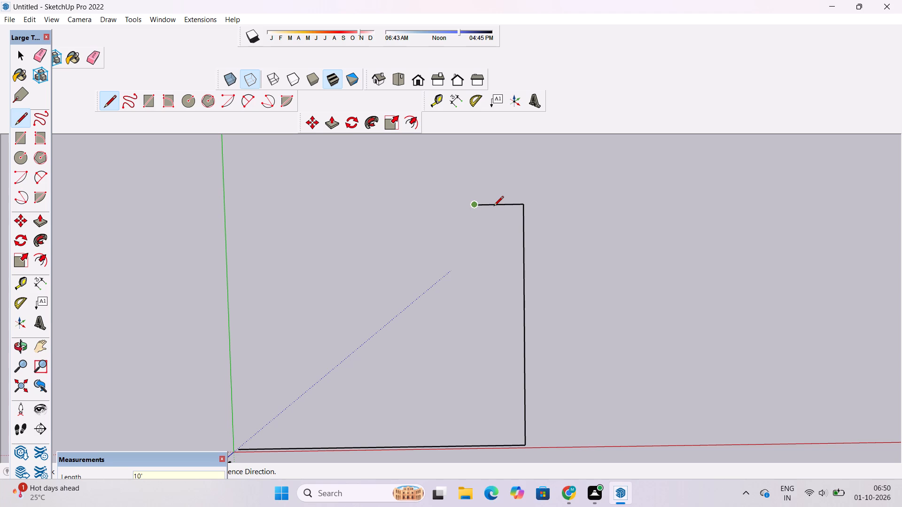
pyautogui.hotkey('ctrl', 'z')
# Draw a 60' line parallel to the red axis from the 50' line's free end, and close the rectangle at the first line's start.
pyautogui.moveTo(521, 205); pyautogui.dragTo(451, 213)
pyautogui.write("60'")
pyautogui.press('Return')
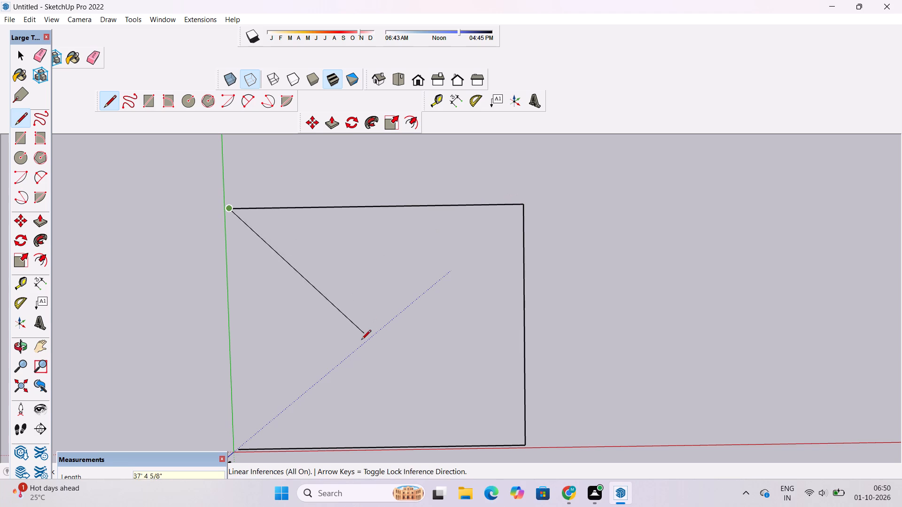
pyautogui.click(239, 451)
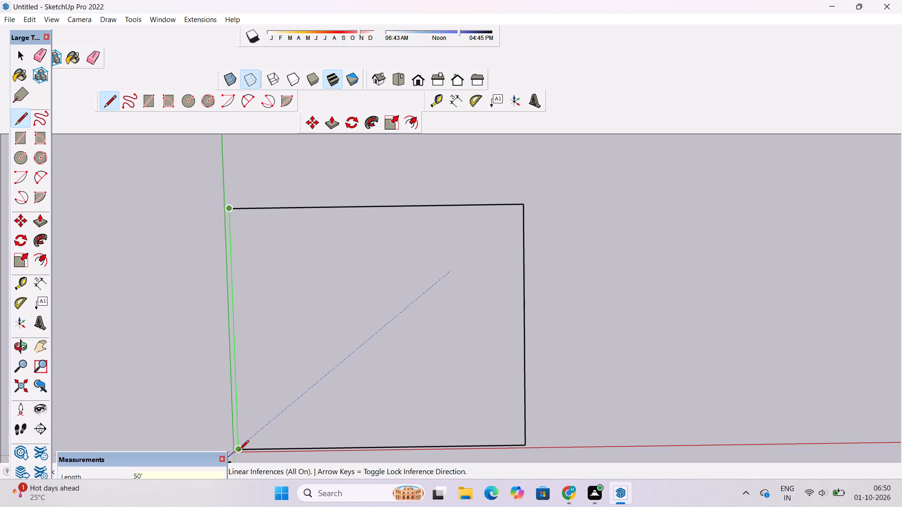
pyautogui.press('space')
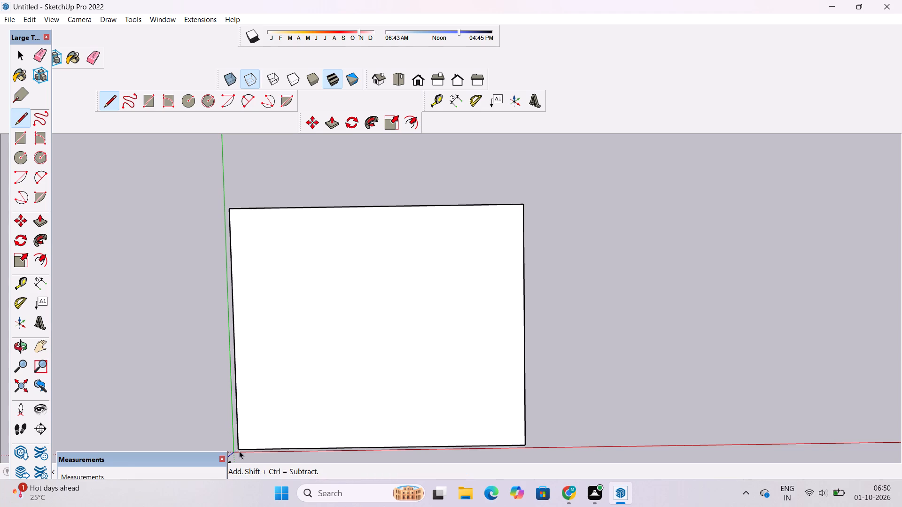
# Push/Pull the rectangular face upward by 1' to form a slab, with the back edges display turned off.
pyautogui.write('o')
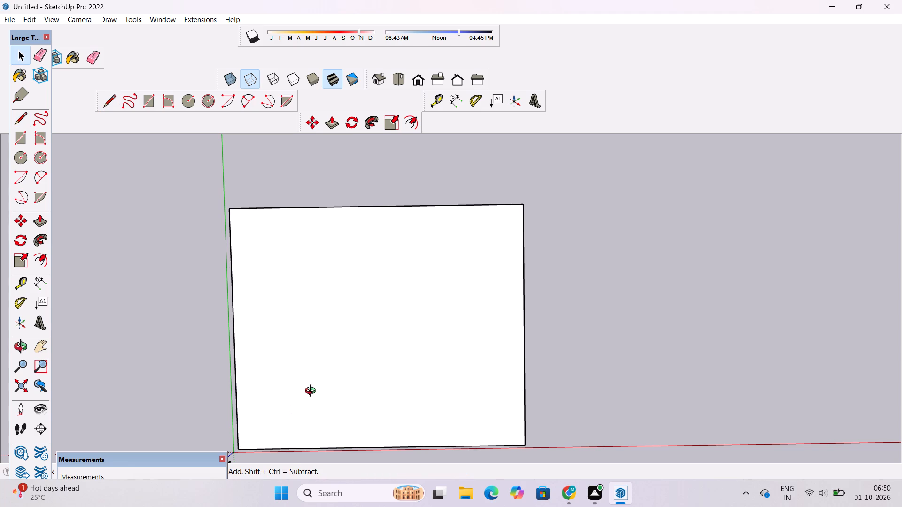
pyautogui.keyDown('shift'); pyautogui.moveTo(312, 392); pyautogui.dragTo(308, 318); pyautogui.keyUp('shift')
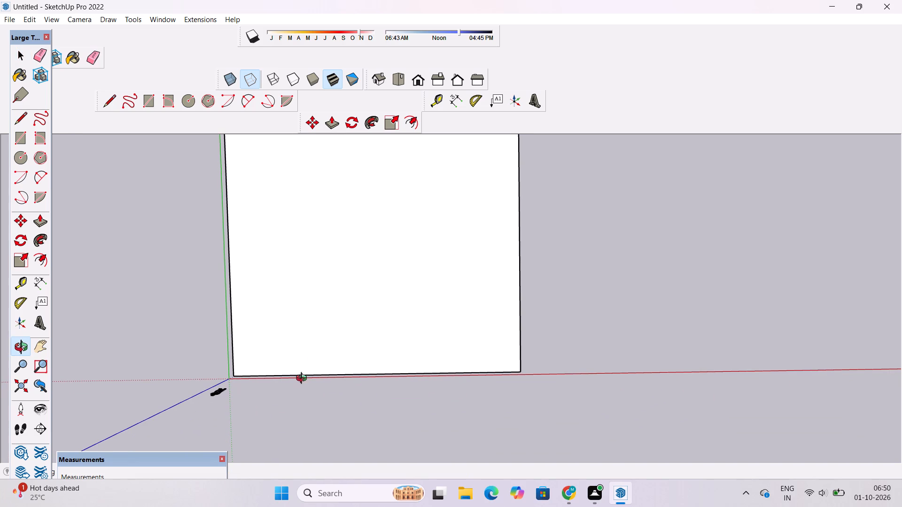
pyautogui.moveTo(302, 382); pyautogui.dragTo(319, 216)
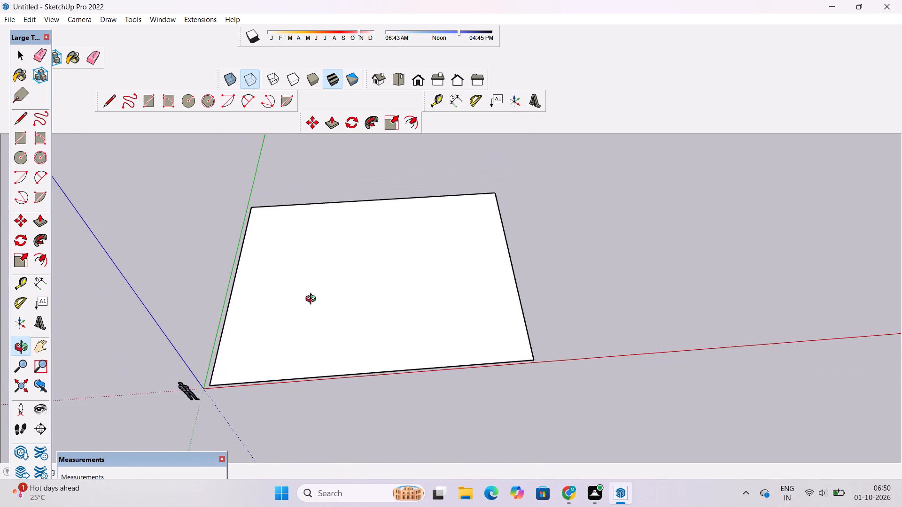
pyautogui.moveTo(293, 376); pyautogui.dragTo(254, 308)
pyautogui.moveTo(257, 321); pyautogui.dragTo(255, 415)
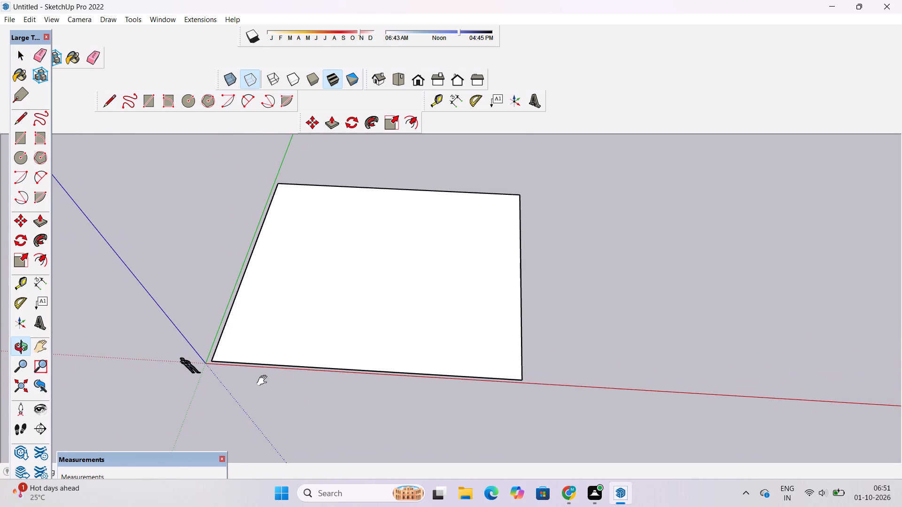
pyautogui.keyDown('shift'); pyautogui.moveTo(269, 370); pyautogui.dragTo(280, 313); pyautogui.keyUp('shift')
pyautogui.moveTo(280, 313); pyautogui.dragTo(282, 334)
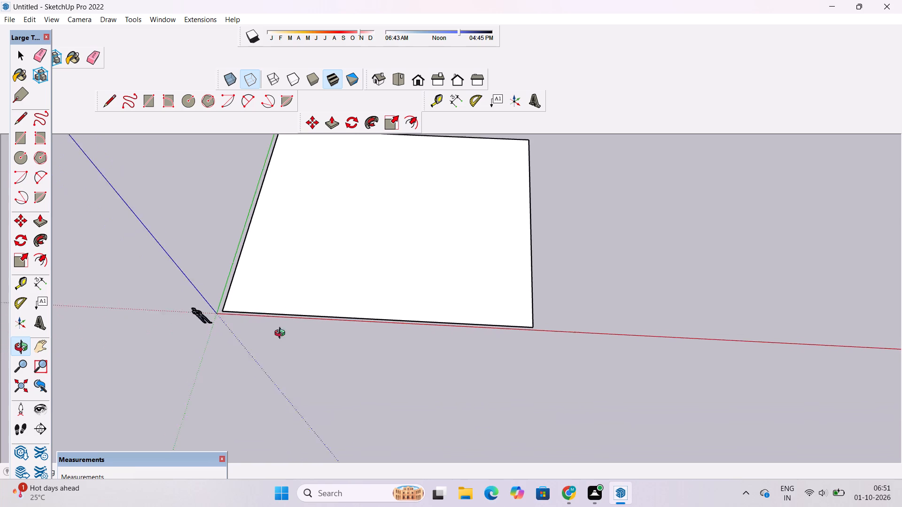
pyautogui.moveTo(282, 334); pyautogui.dragTo(295, 364)
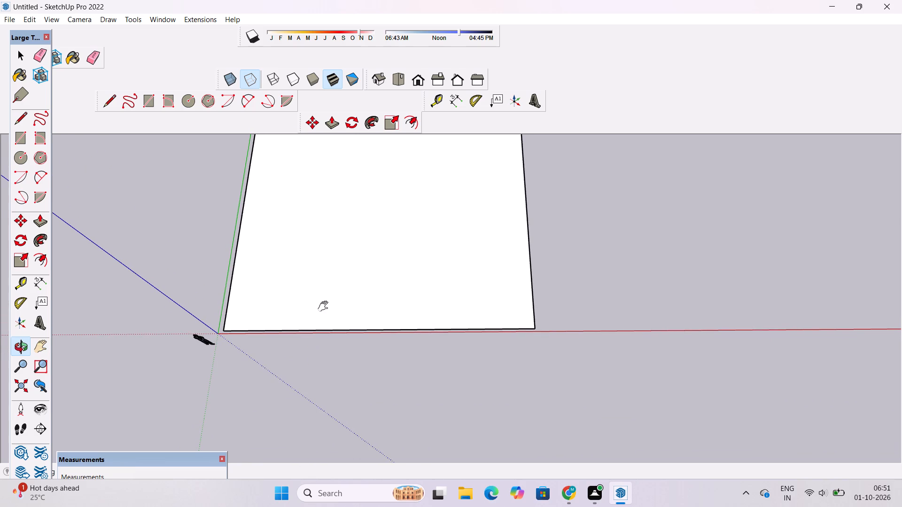
pyautogui.keyDown('shift'); pyautogui.moveTo(325, 307); pyautogui.dragTo(327, 390); pyautogui.keyUp('shift')
pyautogui.moveTo(327, 390); pyautogui.dragTo(323, 320)
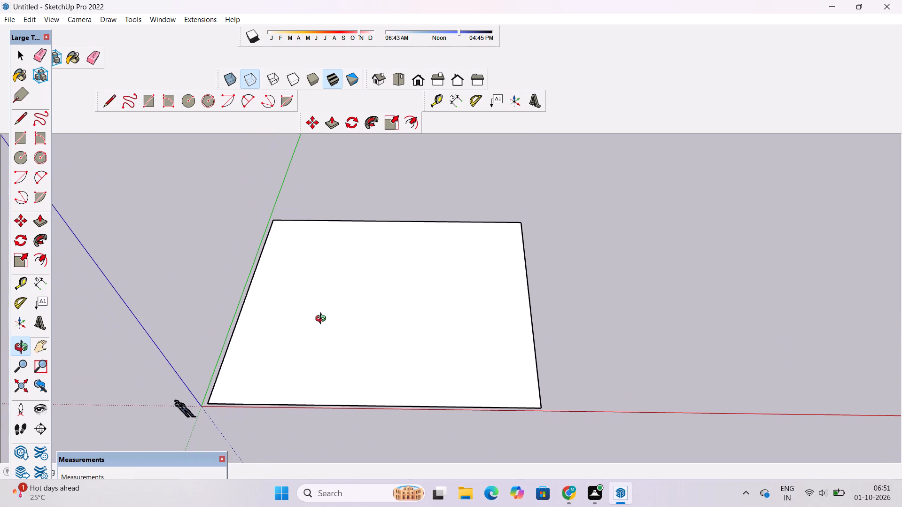
pyautogui.moveTo(374, 362); pyautogui.dragTo(387, 355)
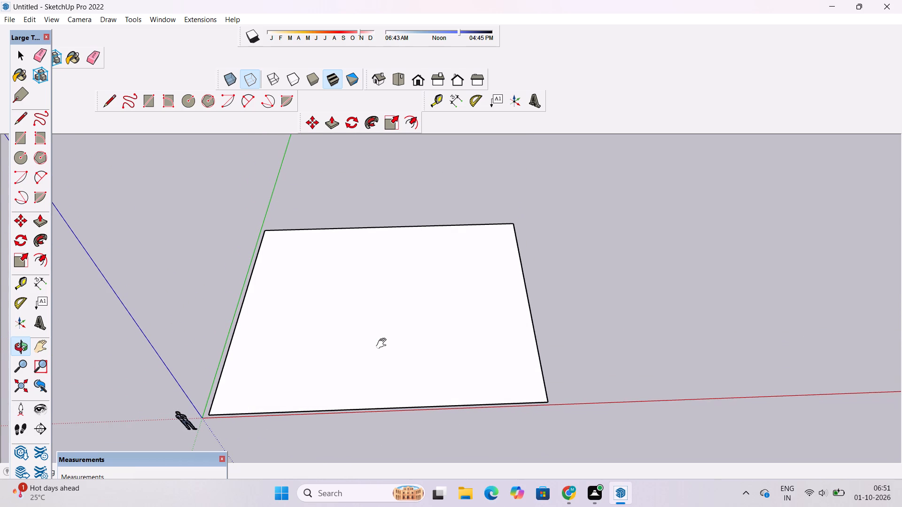
pyautogui.keyDown('shift'); pyautogui.moveTo(381, 340); pyautogui.dragTo(364, 288); pyautogui.keyUp('shift')
pyautogui.keyDown('shift'); pyautogui.click(364, 288); pyautogui.keyUp('shift')
pyautogui.moveTo(364, 288); pyautogui.dragTo(366, 294)
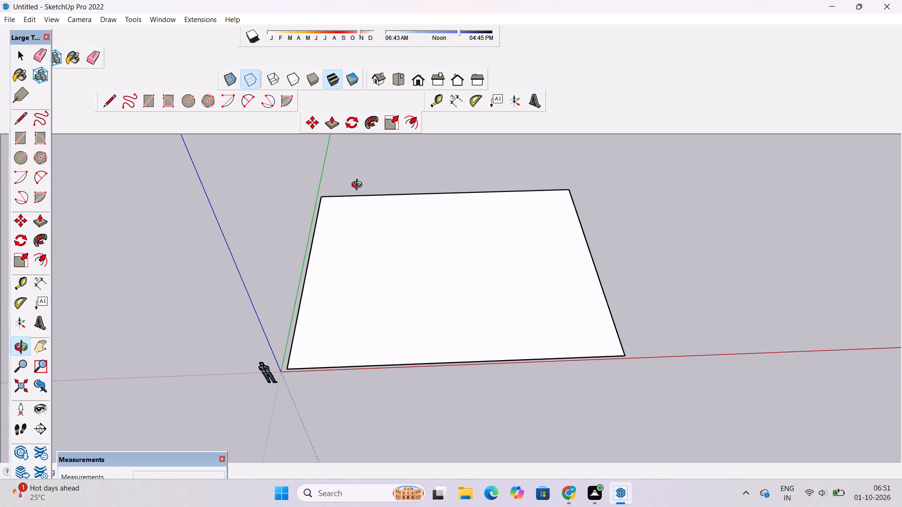
pyautogui.moveTo(386, 261); pyautogui.dragTo(378, 260)
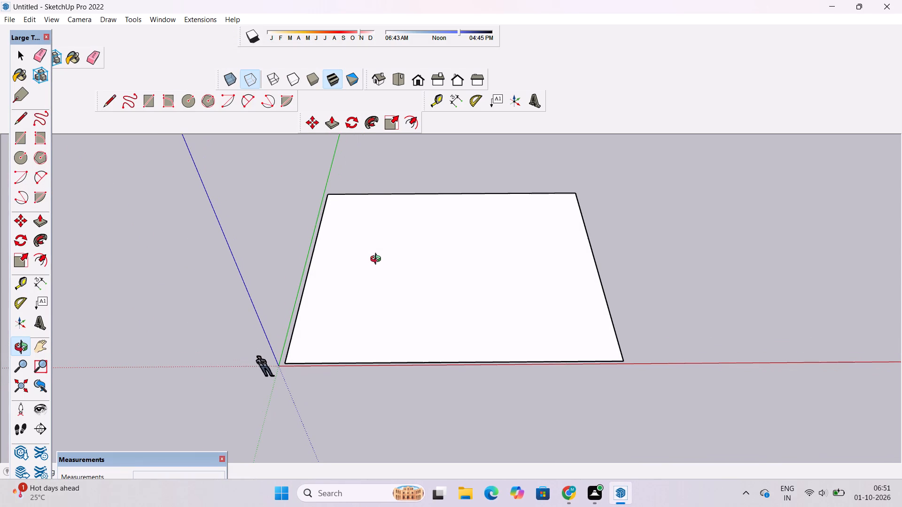
pyautogui.press('p')
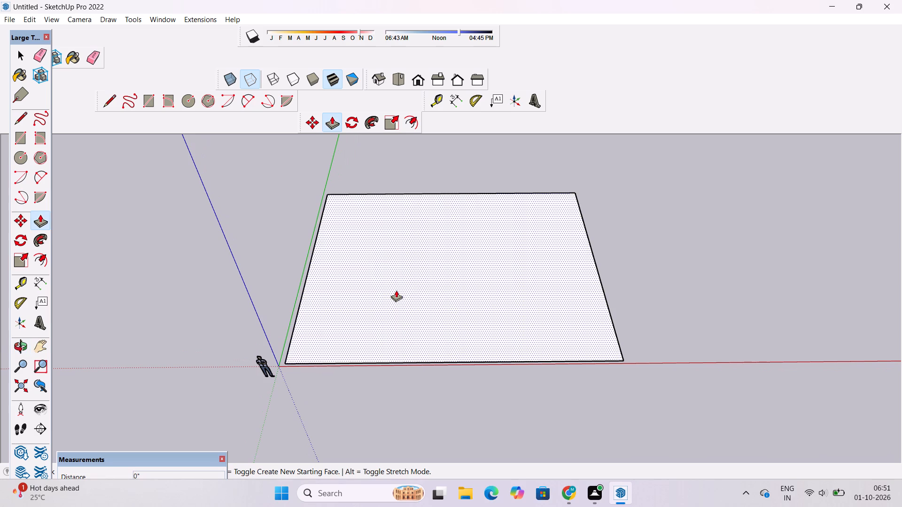
pyautogui.moveTo(396, 290); pyautogui.dragTo(392, 275)
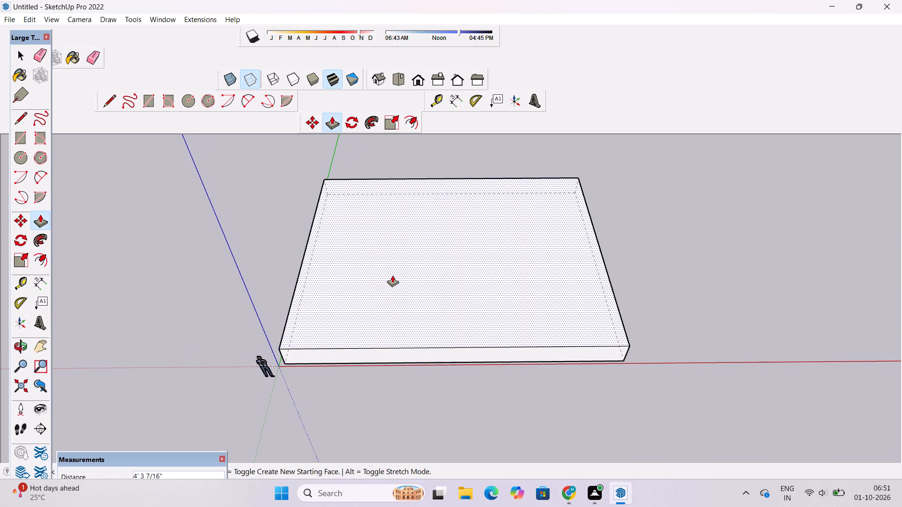
pyautogui.press('k')
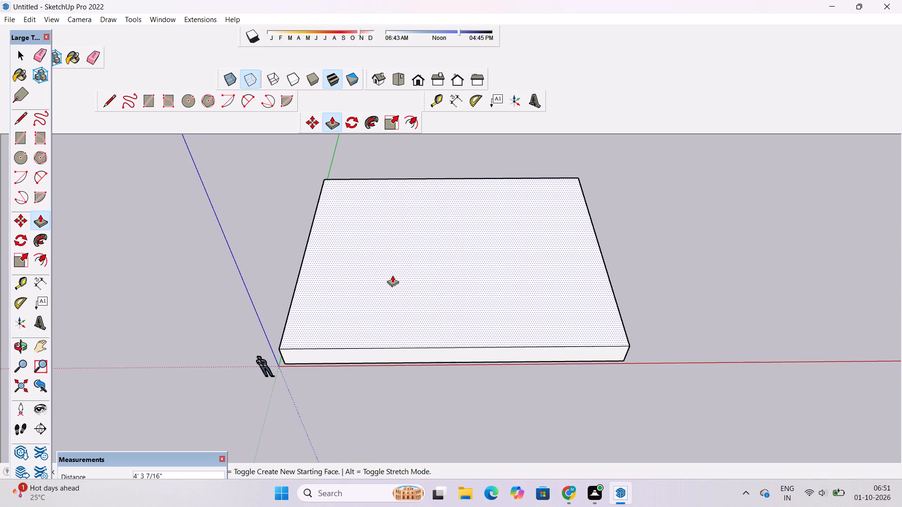
pyautogui.press('1')
pyautogui.press("'")
pyautogui.press('Return')
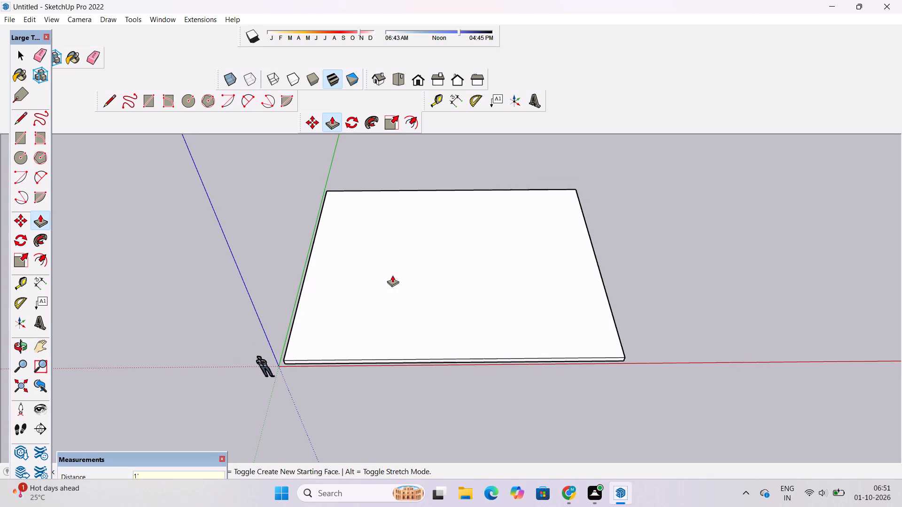
# Push/Pull the slab's side face farthest from the origin outward along the red axis by 10'.
pyautogui.press('o')
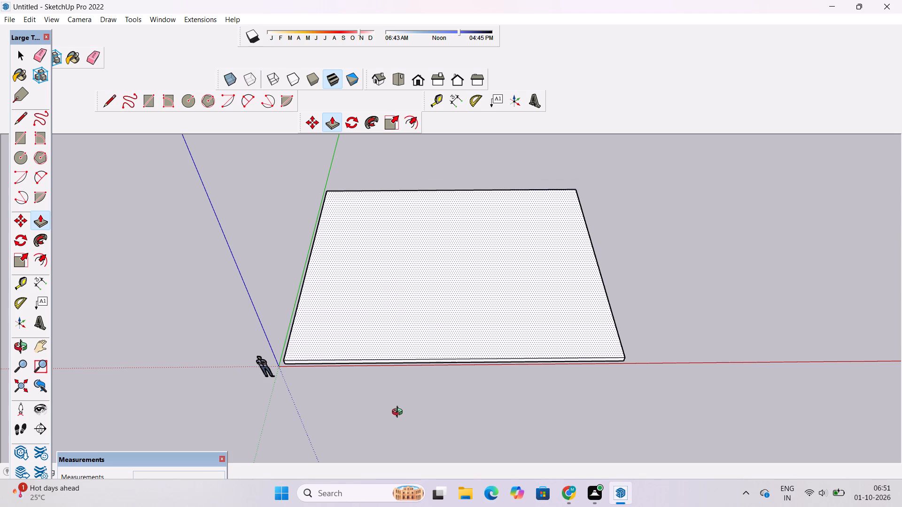
pyautogui.moveTo(401, 446); pyautogui.dragTo(392, 429)
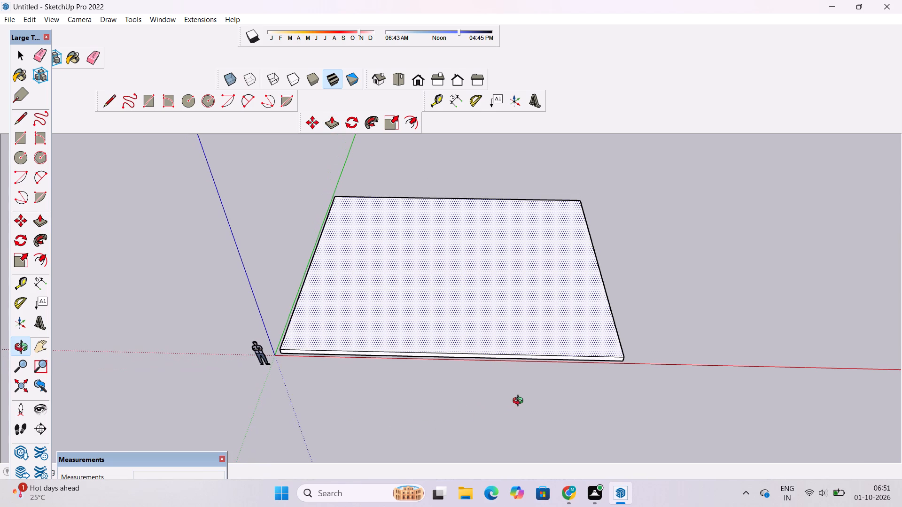
pyautogui.keyDown('shift'); pyautogui.moveTo(530, 399); pyautogui.dragTo(377, 406); pyautogui.keyUp('shift')
pyautogui.keyDown('shift'); pyautogui.moveTo(529, 323); pyautogui.dragTo(426, 311); pyautogui.keyUp('shift')
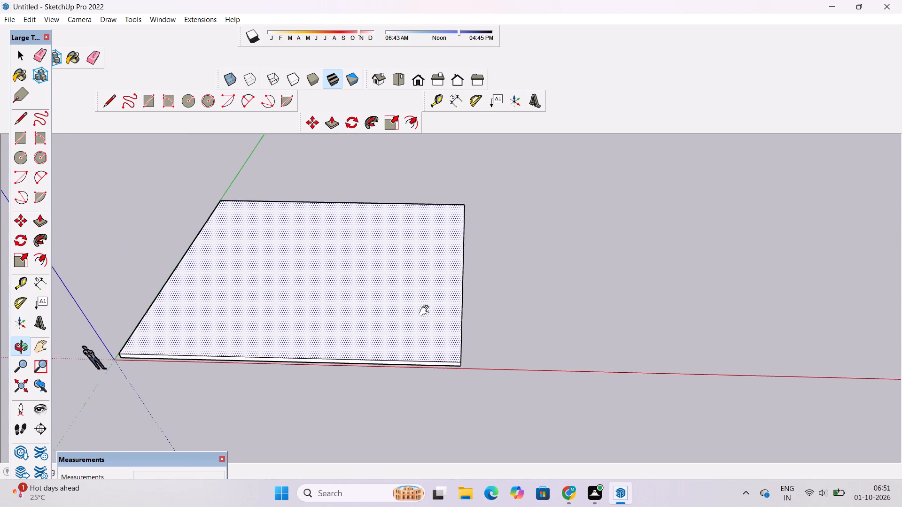
pyautogui.keyDown('shift'); pyautogui.moveTo(426, 311); pyautogui.dragTo(389, 319); pyautogui.keyUp('shift')
pyautogui.keyDown('shift'); pyautogui.moveTo(485, 305); pyautogui.dragTo(381, 257); pyautogui.keyUp('shift')
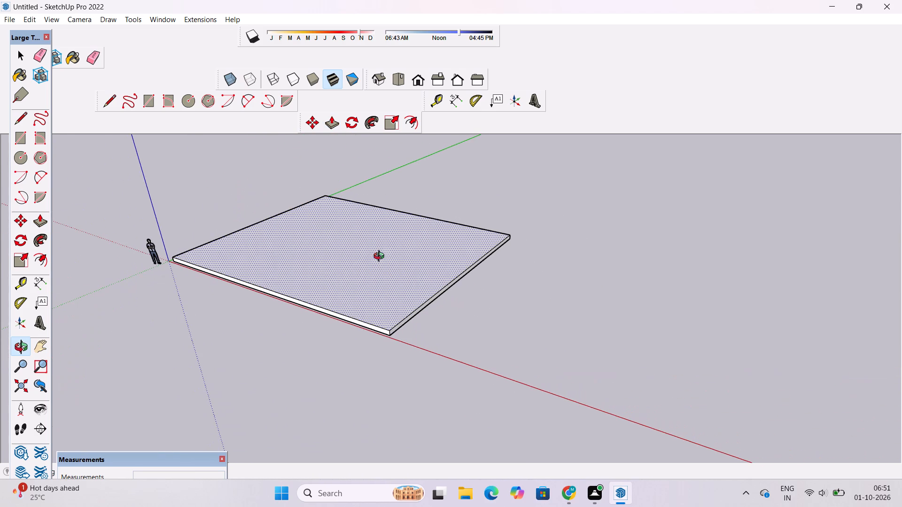
pyautogui.keyDown('shift'); pyautogui.moveTo(432, 293); pyautogui.dragTo(317, 326); pyautogui.keyUp('shift')
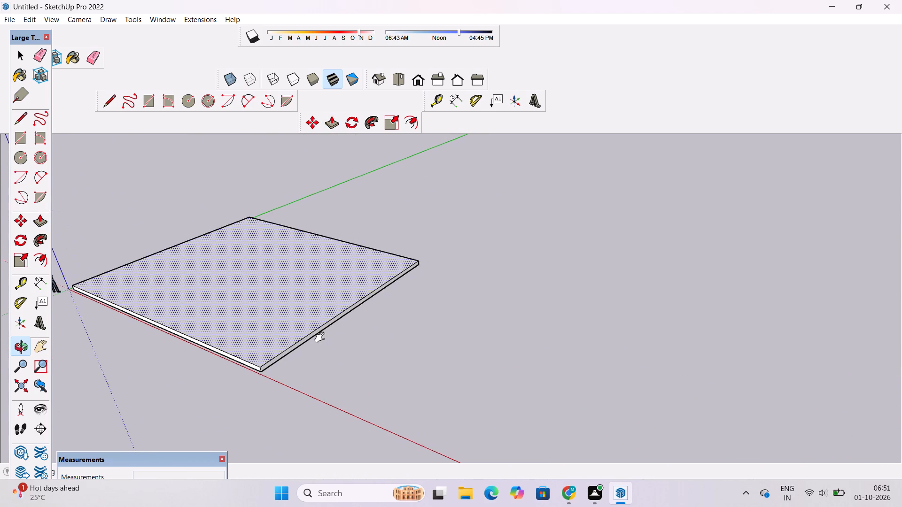
pyautogui.keyDown('ctrl'); pyautogui.scroll(5, 330, 342); pyautogui.keyUp('ctrl')
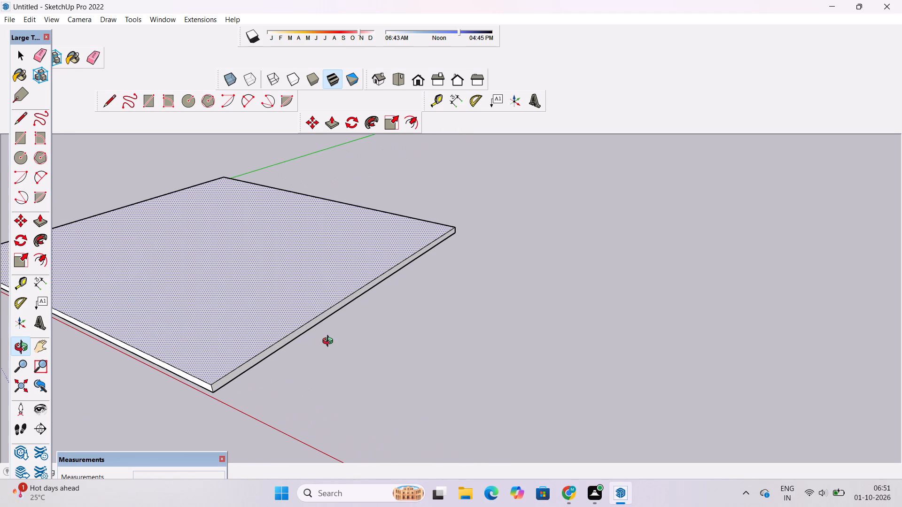
pyautogui.press('p')
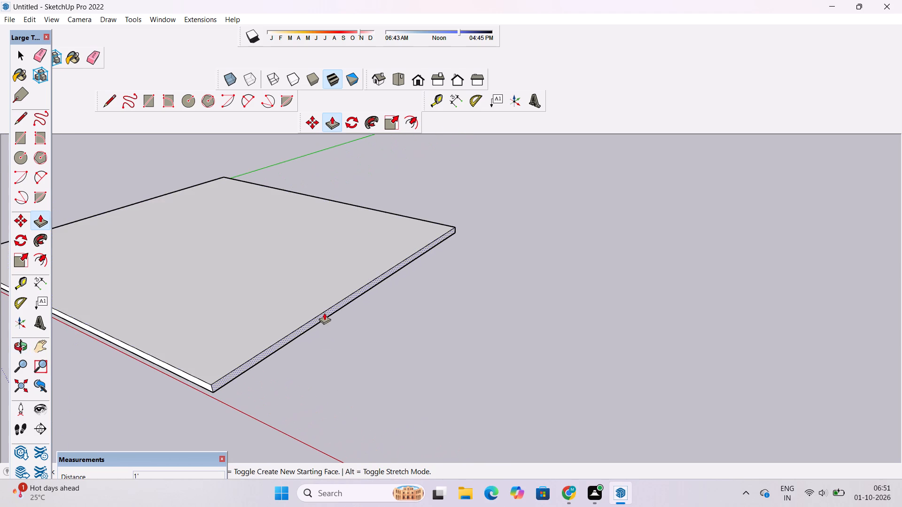
pyautogui.moveTo(324, 313); pyautogui.dragTo(385, 338)
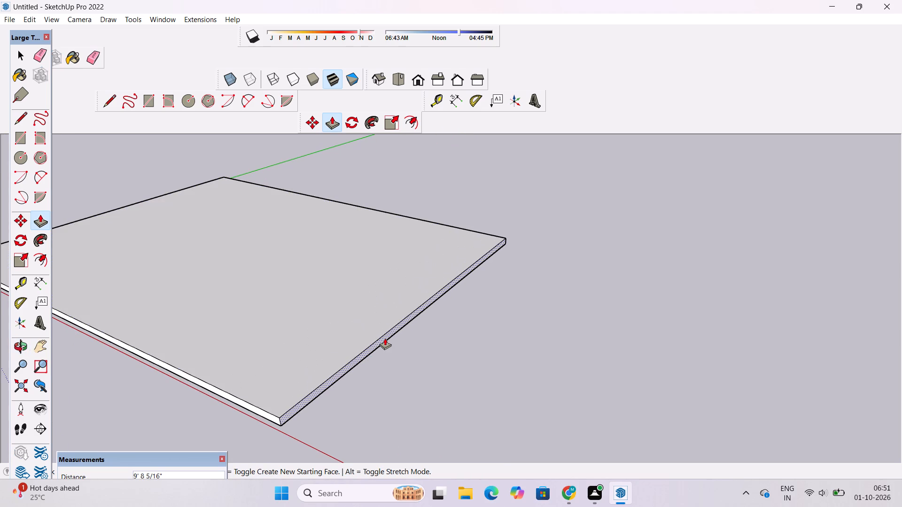
pyautogui.write("10'")
pyautogui.press('Return')
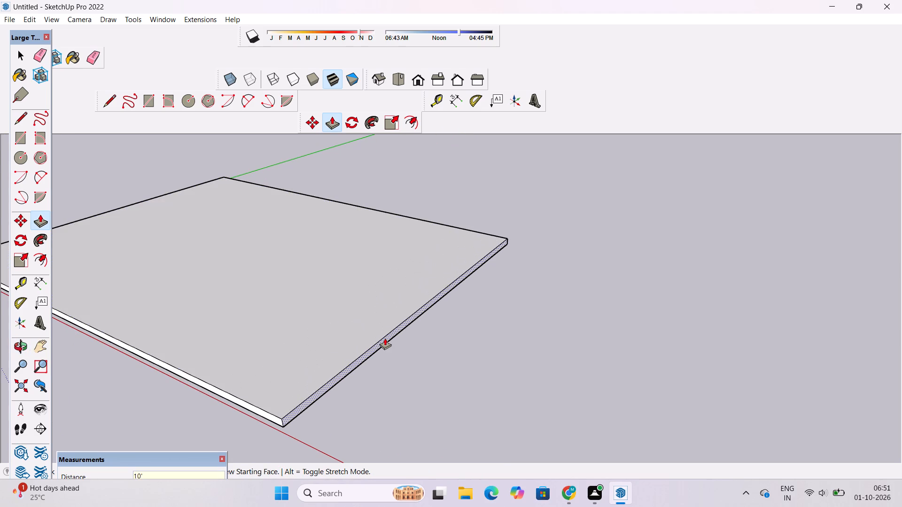
# Examine the extended slab from several angles and distances.
pyautogui.keyDown('ctrl'); pyautogui.scroll(-4, 385, 338); pyautogui.keyUp('ctrl')
pyautogui.press('o')
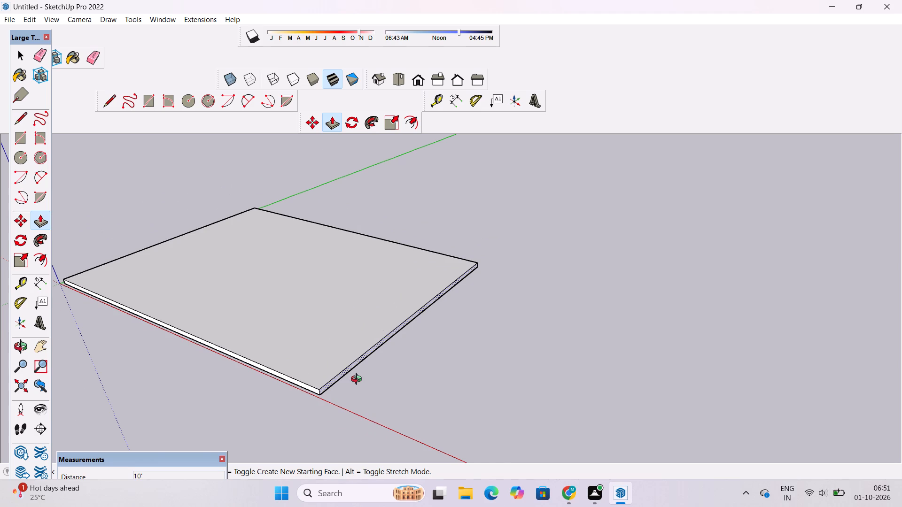
pyautogui.keyDown('ctrl'); pyautogui.scroll(-6, 358, 380); pyautogui.keyUp('ctrl')
pyautogui.moveTo(264, 379); pyautogui.dragTo(341, 375)
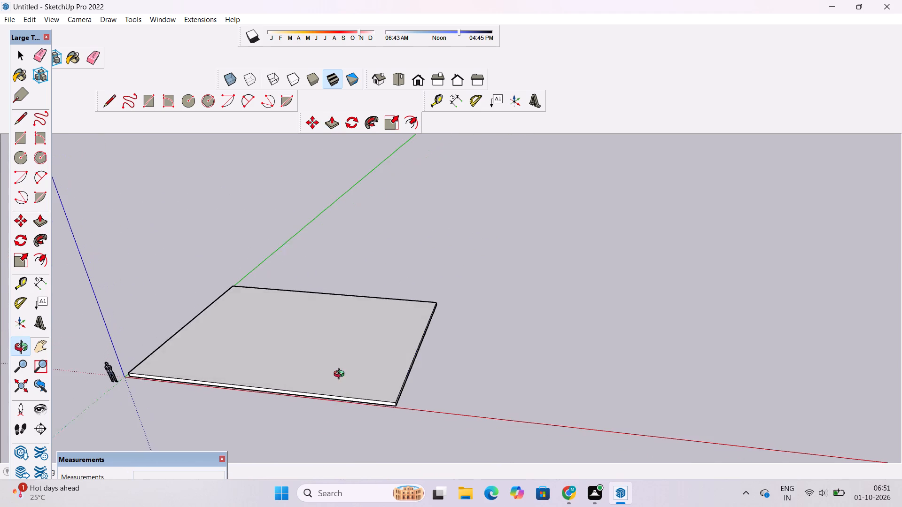
pyautogui.moveTo(341, 375); pyautogui.dragTo(342, 376)
pyautogui.keyDown('shift'); pyautogui.moveTo(342, 376); pyautogui.dragTo(373, 310); pyautogui.keyUp('shift')
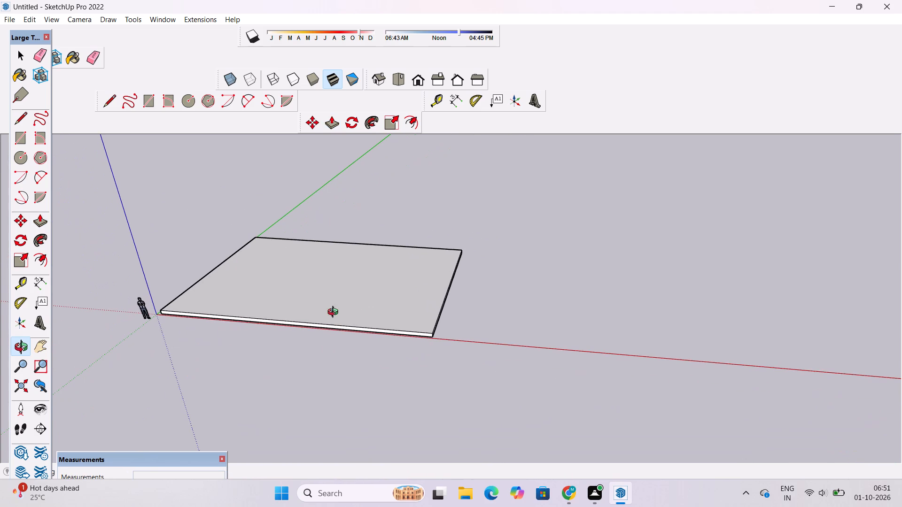
pyautogui.moveTo(320, 319); pyautogui.dragTo(350, 377)
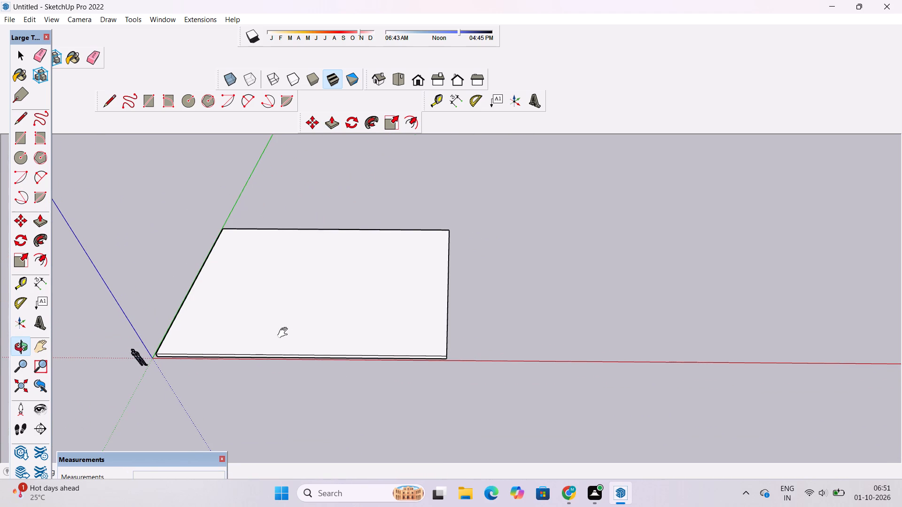
pyautogui.keyDown('shift'); pyautogui.moveTo(285, 333); pyautogui.dragTo(364, 349); pyautogui.keyUp('shift')
pyautogui.moveTo(356, 368); pyautogui.dragTo(335, 389)
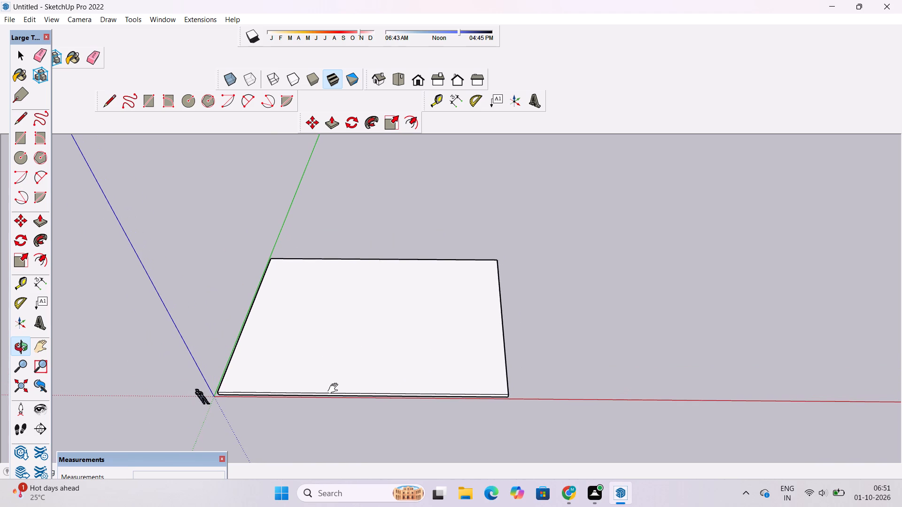
pyautogui.keyDown('shift'); pyautogui.moveTo(340, 365); pyautogui.dragTo(274, 342); pyautogui.keyUp('shift')
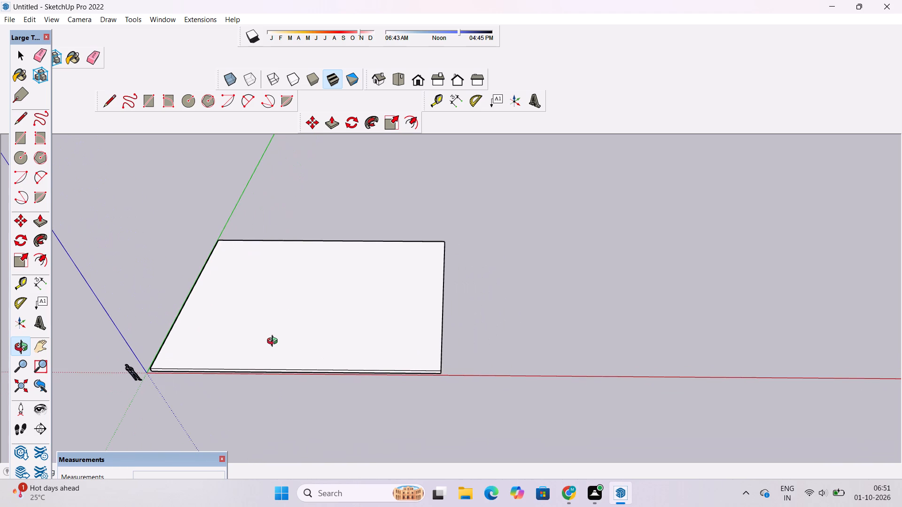
pyautogui.keyDown('shift'); pyautogui.moveTo(284, 356); pyautogui.dragTo(313, 342); pyautogui.keyUp('shift')
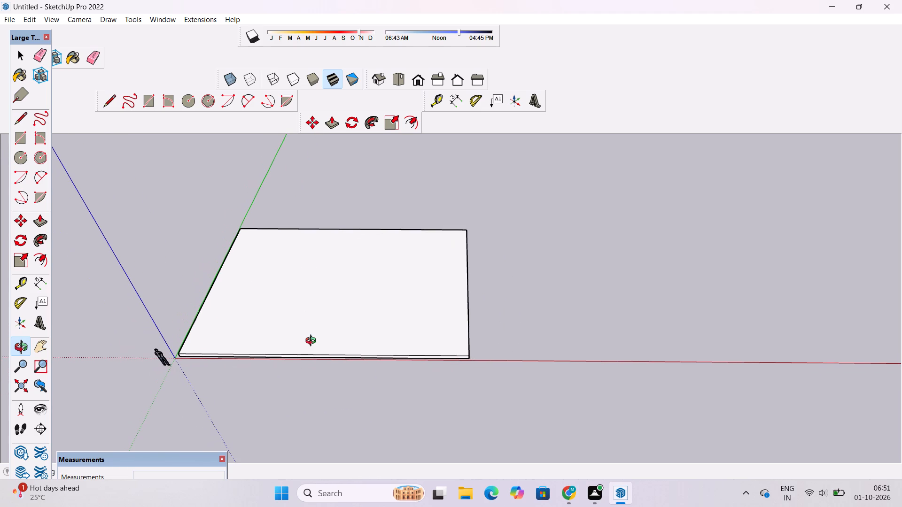
pyautogui.keyDown('ctrl'); pyautogui.scroll(4, 296, 335); pyautogui.keyUp('ctrl')
pyautogui.keyDown('ctrl'); pyautogui.scroll(-2, 296, 335); pyautogui.keyUp('ctrl')
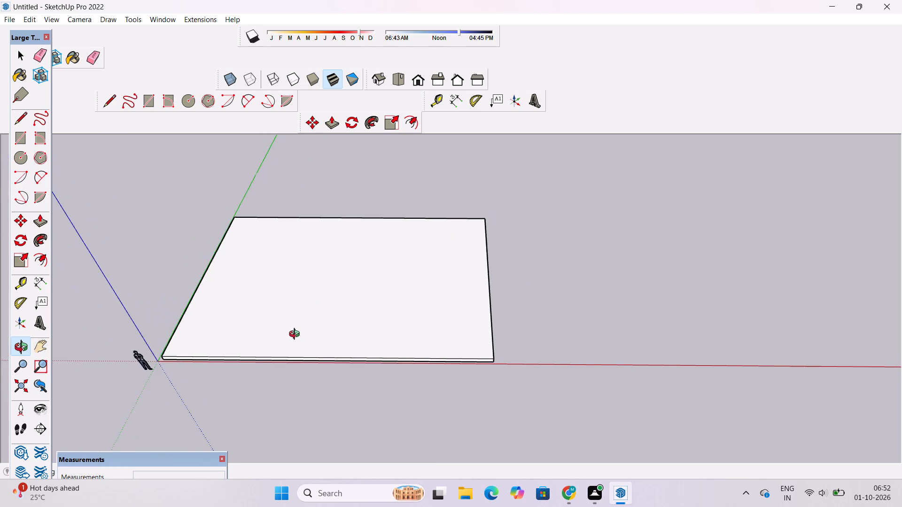
pyautogui.keyDown('ctrl'); pyautogui.scroll(-2, 296, 335); pyautogui.keyUp('ctrl')
pyautogui.keyDown('ctrl'); pyautogui.scroll(3, 296, 335); pyautogui.keyUp('ctrl')
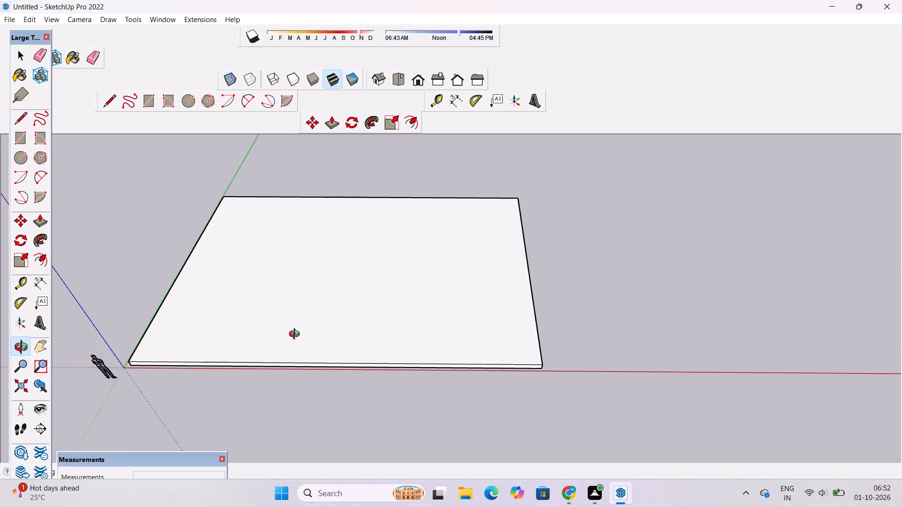
pyautogui.keyDown('ctrl'); pyautogui.scroll(-3, 296, 335); pyautogui.keyUp('ctrl')
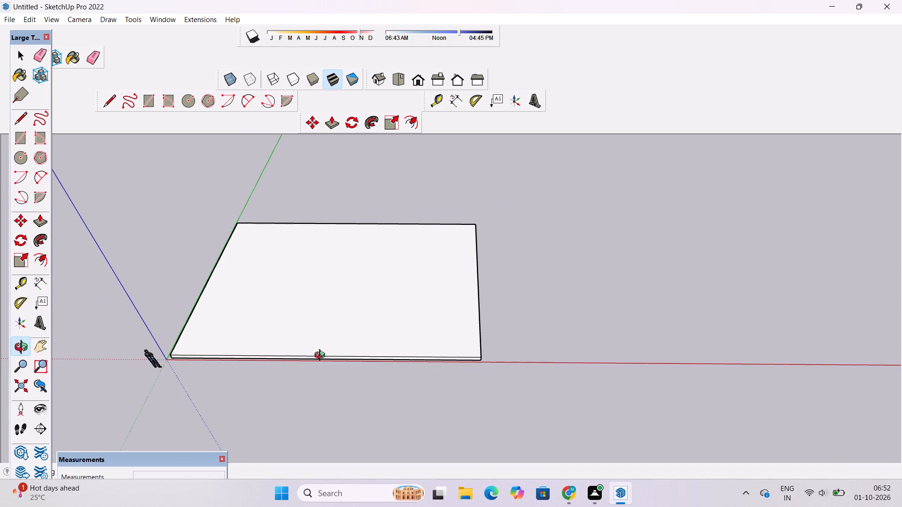
pyautogui.moveTo(322, 356); pyautogui.dragTo(326, 375)
pyautogui.keyDown('shift'); pyautogui.moveTo(326, 375); pyautogui.dragTo(334, 377); pyautogui.keyUp('shift')
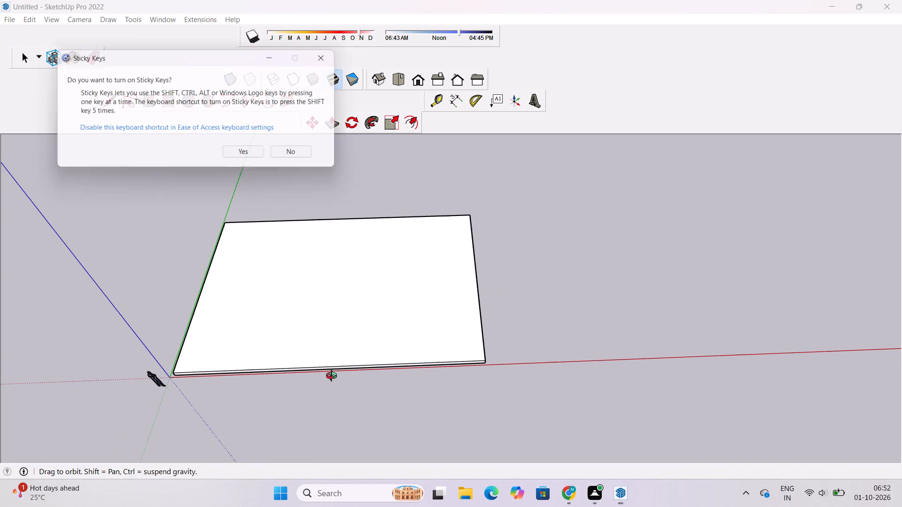
pyautogui.keyDown('shift'); pyautogui.moveTo(334, 377); pyautogui.dragTo(334, 377); pyautogui.keyUp('shift')
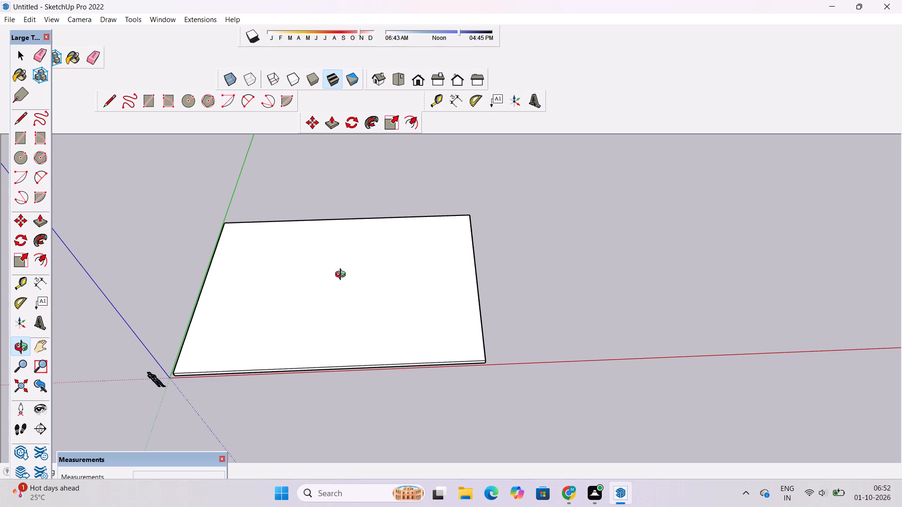
pyautogui.keyDown('shift'); pyautogui.moveTo(327, 306); pyautogui.dragTo(327, 264); pyautogui.keyUp('shift')
pyautogui.moveTo(291, 295); pyautogui.dragTo(284, 280)
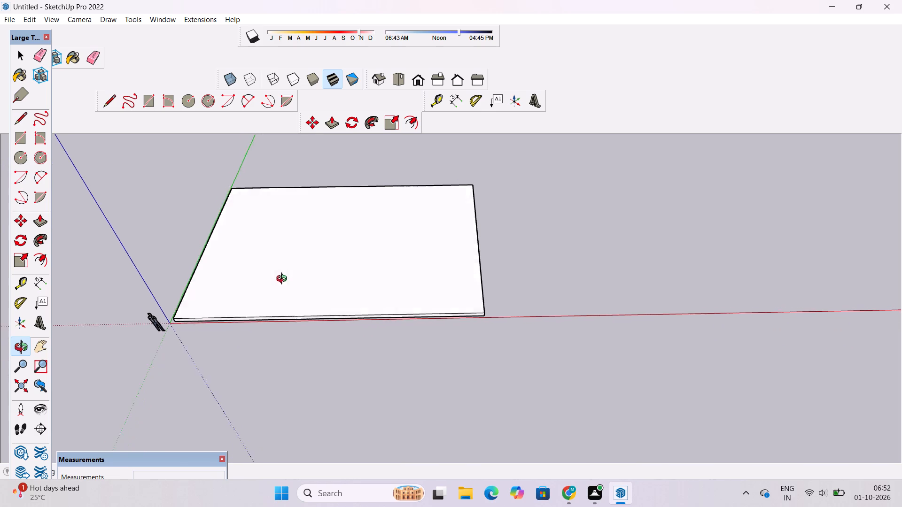
pyautogui.moveTo(284, 280); pyautogui.dragTo(277, 246)
pyautogui.keyDown('shift'); pyautogui.moveTo(298, 310); pyautogui.dragTo(295, 353); pyautogui.keyUp('shift')
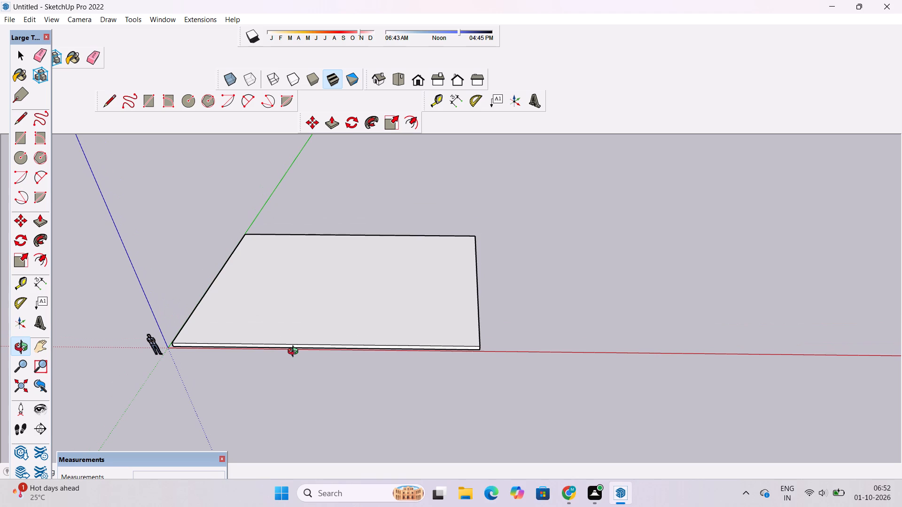
pyautogui.moveTo(312, 360); pyautogui.dragTo(335, 420)
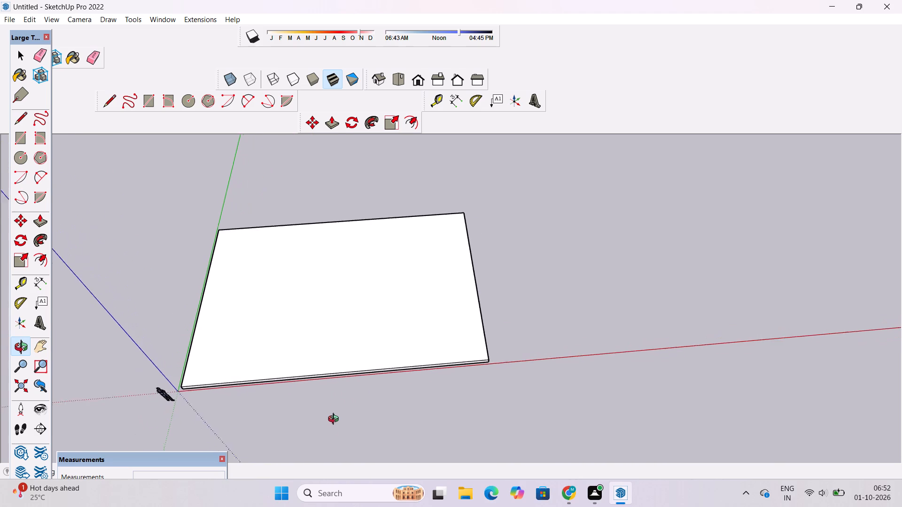
pyautogui.moveTo(335, 420); pyautogui.dragTo(327, 440)
pyautogui.moveTo(327, 425); pyautogui.dragTo(316, 408)
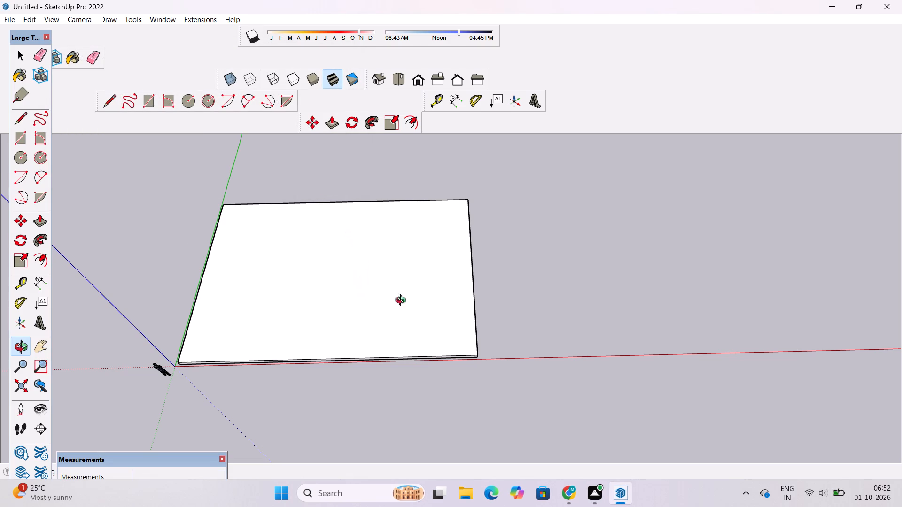
# Place a Tape Measure guide across the slab's top face, parallel to the long edge beside the red axis and 20' inward.
pyautogui.press('t')
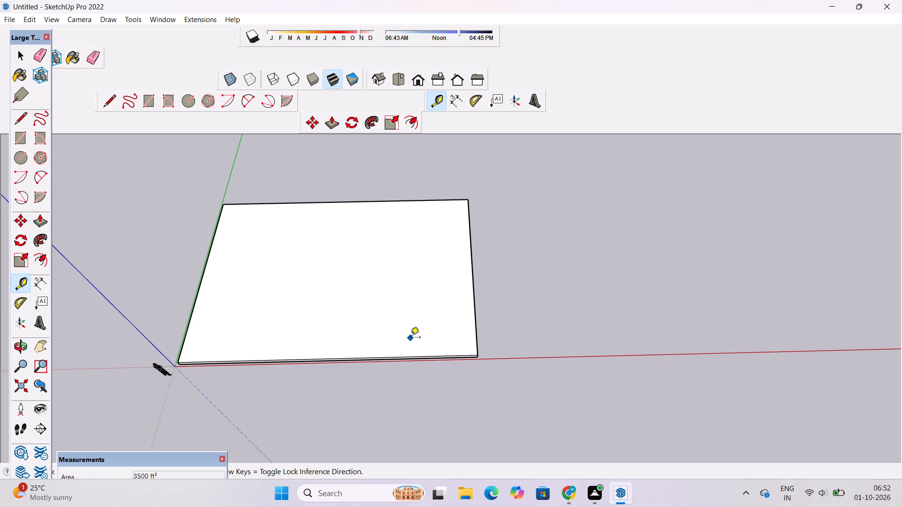
pyautogui.click(328, 361)
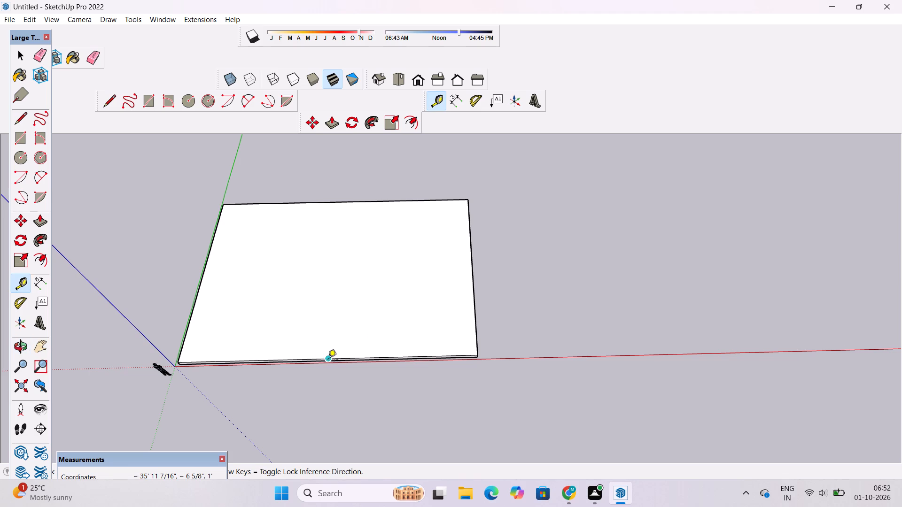
pyautogui.keyDown('ctrl'); pyautogui.scroll(2, 339, 309); pyautogui.keyUp('ctrl')
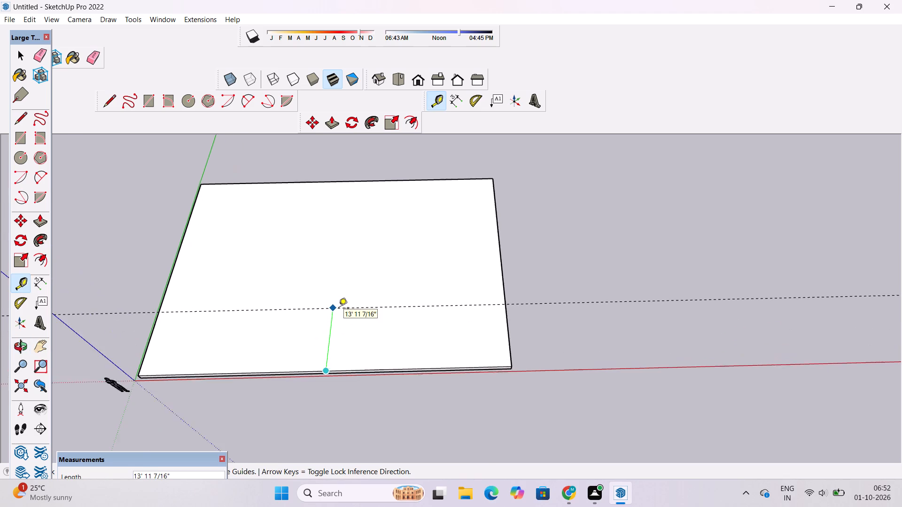
pyautogui.keyDown('ctrl'); pyautogui.scroll(1, 339, 309); pyautogui.keyUp('ctrl')
pyautogui.keyDown('ctrl'); pyautogui.scroll(-2, 339, 309); pyautogui.keyUp('ctrl')
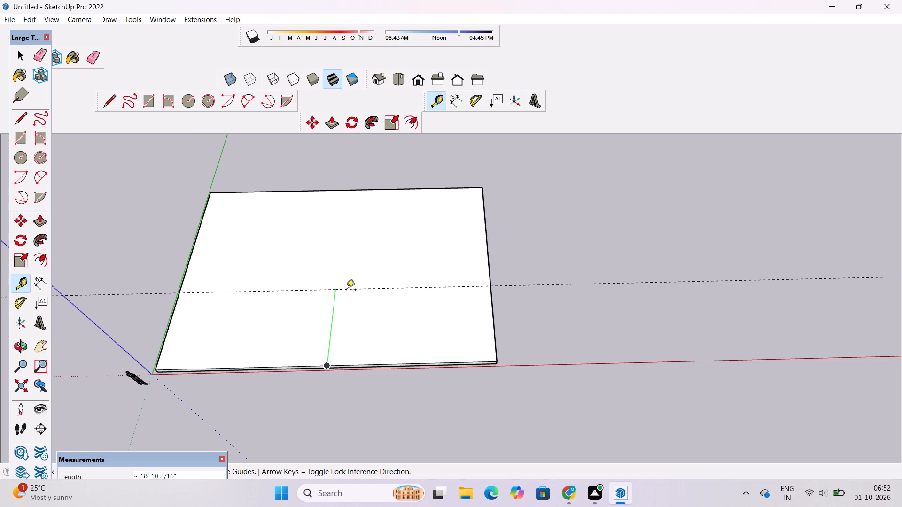
pyautogui.write('20')
pyautogui.press("'")
pyautogui.press('Return')
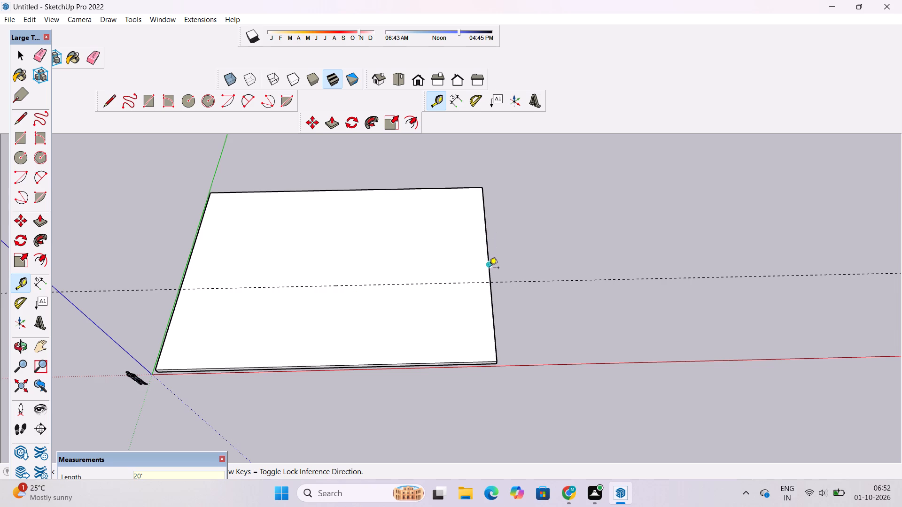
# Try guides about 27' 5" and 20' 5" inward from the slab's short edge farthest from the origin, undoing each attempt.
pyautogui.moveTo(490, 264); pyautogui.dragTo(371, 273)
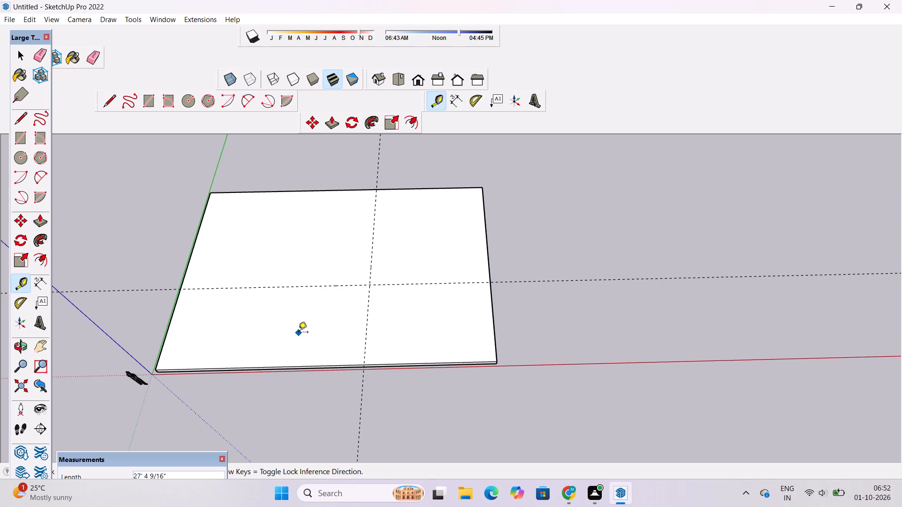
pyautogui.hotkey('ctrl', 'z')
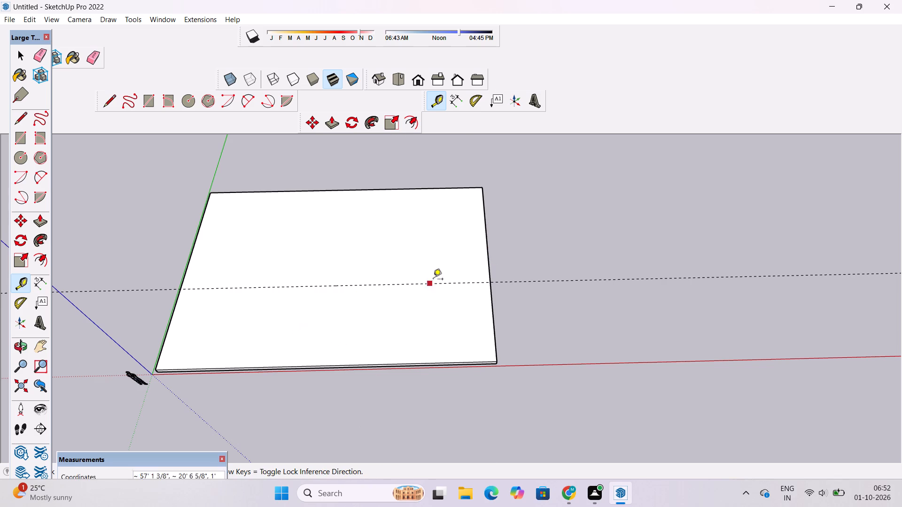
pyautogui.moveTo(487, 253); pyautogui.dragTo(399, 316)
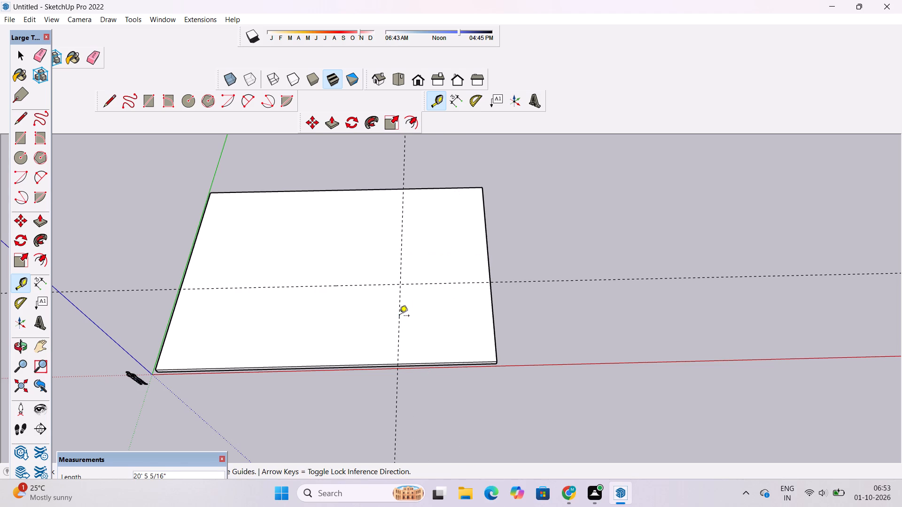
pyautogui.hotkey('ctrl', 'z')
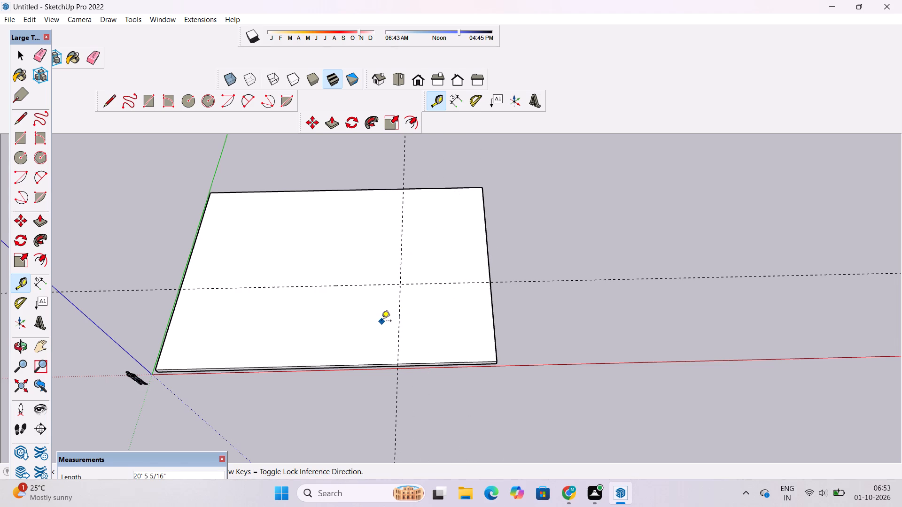
# Place a Tape Measure guide across the slab's top face, about 38' inward from the short edge farthest from the origin.
pyautogui.moveTo(483, 242); pyautogui.dragTo(312, 363)
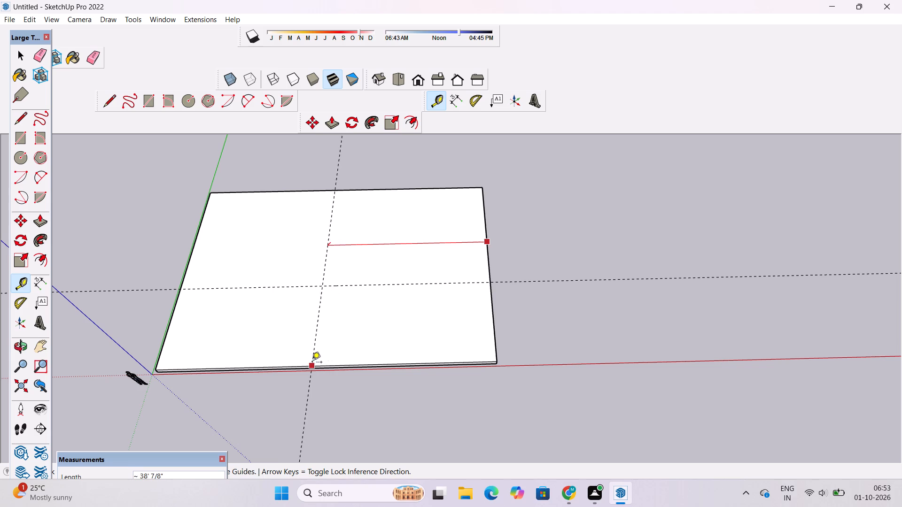
pyautogui.moveTo(312, 363); pyautogui.dragTo(327, 364)
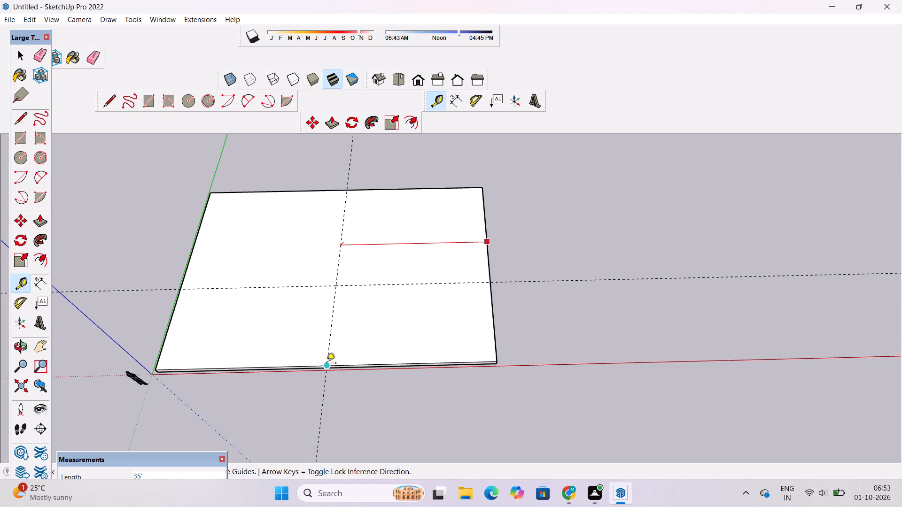
pyautogui.moveTo(327, 364); pyautogui.dragTo(319, 362)
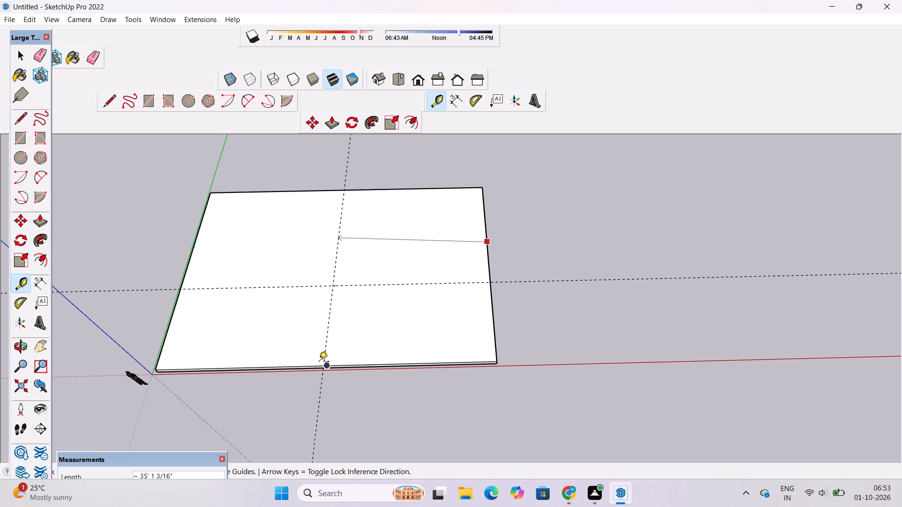
pyautogui.moveTo(319, 362); pyautogui.dragTo(313, 369)
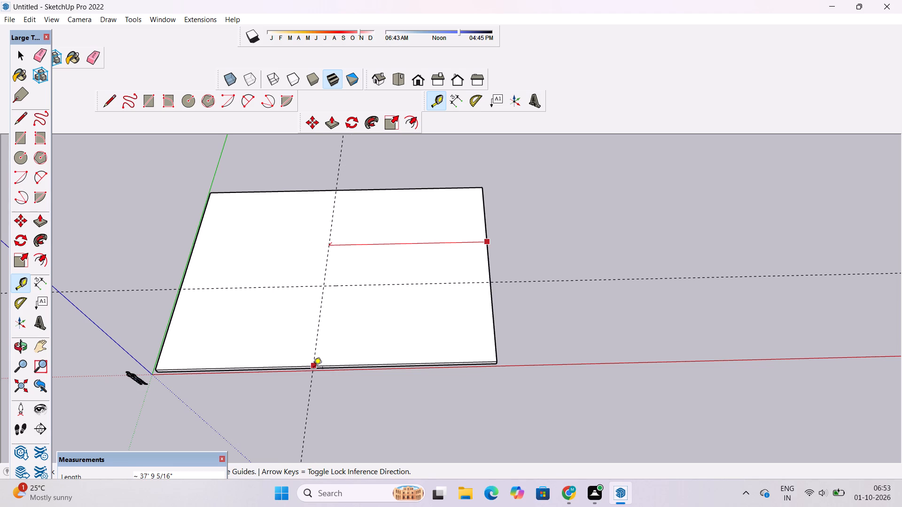
pyautogui.moveTo(313, 369); pyautogui.dragTo(312, 369)
pyautogui.click(312, 369)
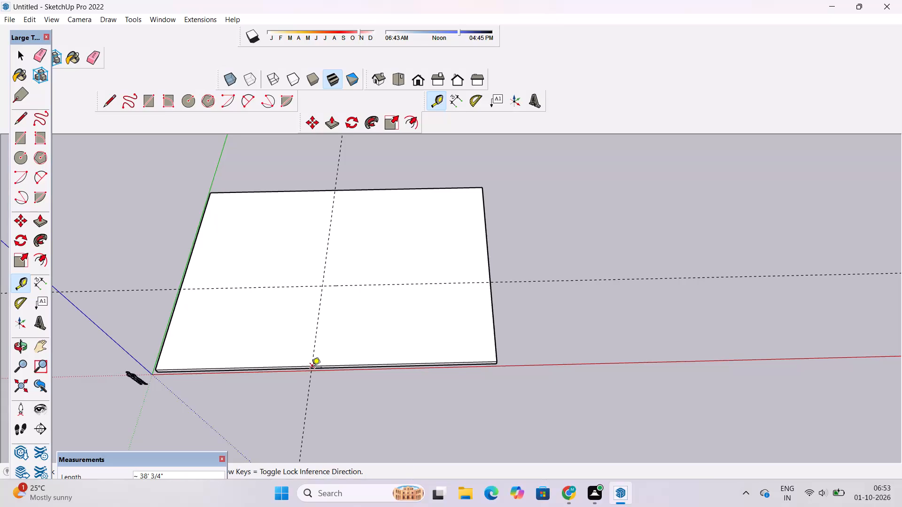
pyautogui.press('space')
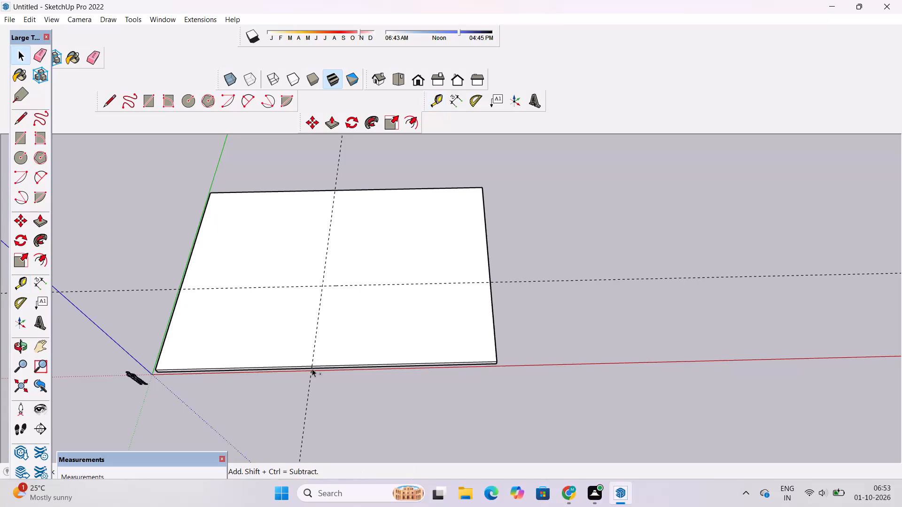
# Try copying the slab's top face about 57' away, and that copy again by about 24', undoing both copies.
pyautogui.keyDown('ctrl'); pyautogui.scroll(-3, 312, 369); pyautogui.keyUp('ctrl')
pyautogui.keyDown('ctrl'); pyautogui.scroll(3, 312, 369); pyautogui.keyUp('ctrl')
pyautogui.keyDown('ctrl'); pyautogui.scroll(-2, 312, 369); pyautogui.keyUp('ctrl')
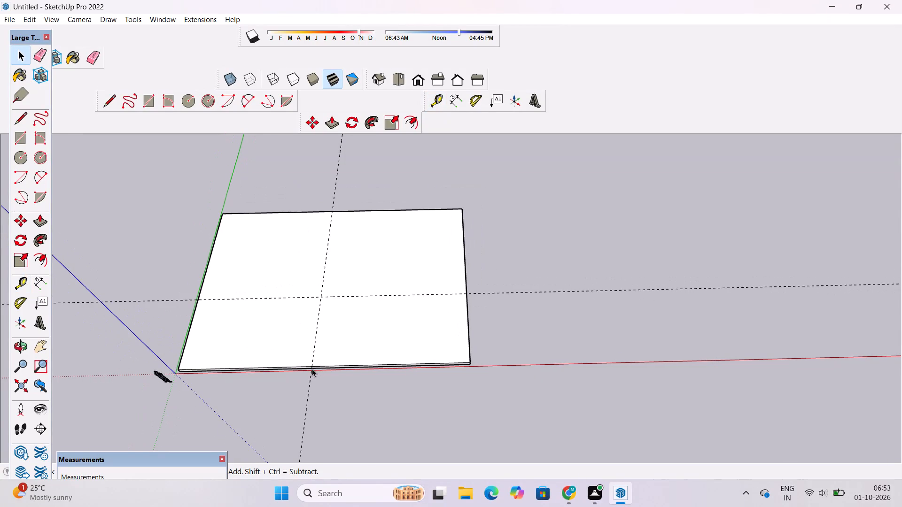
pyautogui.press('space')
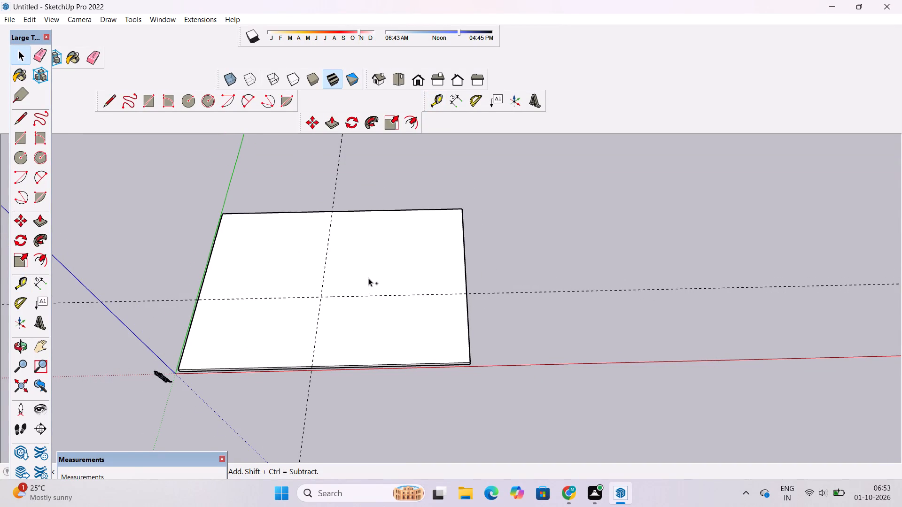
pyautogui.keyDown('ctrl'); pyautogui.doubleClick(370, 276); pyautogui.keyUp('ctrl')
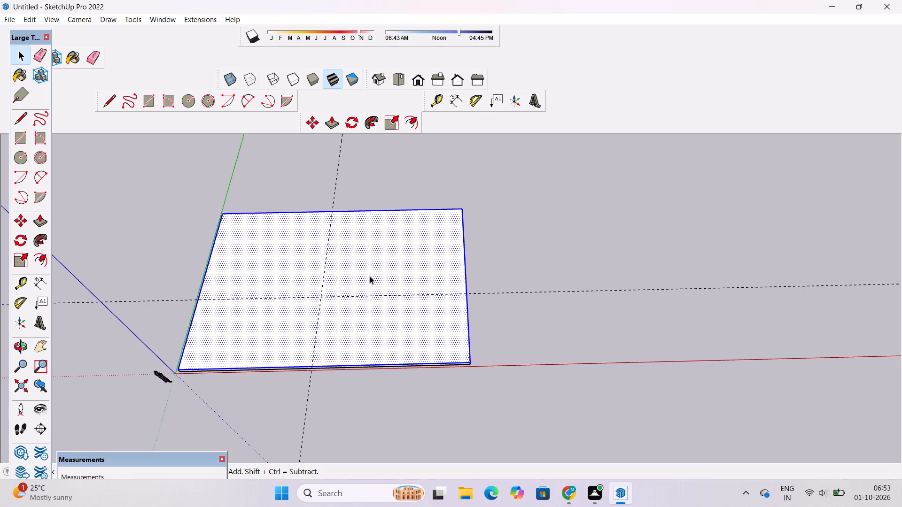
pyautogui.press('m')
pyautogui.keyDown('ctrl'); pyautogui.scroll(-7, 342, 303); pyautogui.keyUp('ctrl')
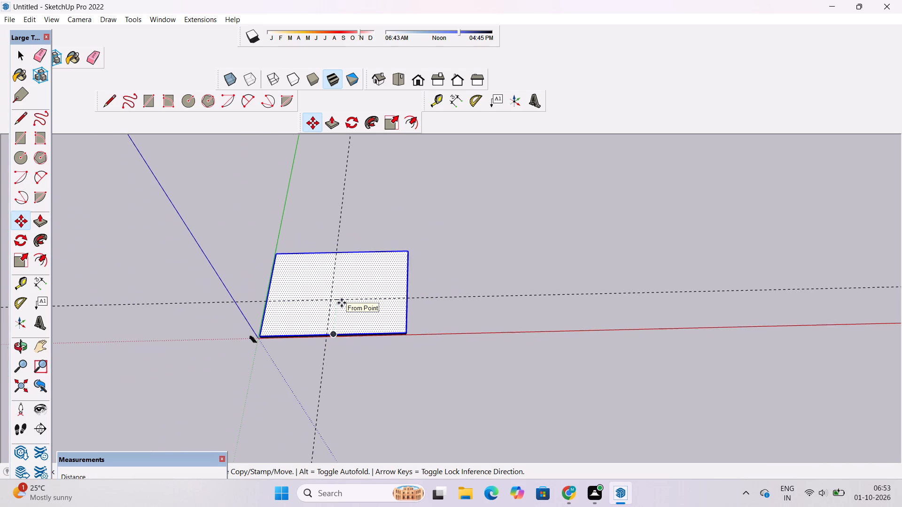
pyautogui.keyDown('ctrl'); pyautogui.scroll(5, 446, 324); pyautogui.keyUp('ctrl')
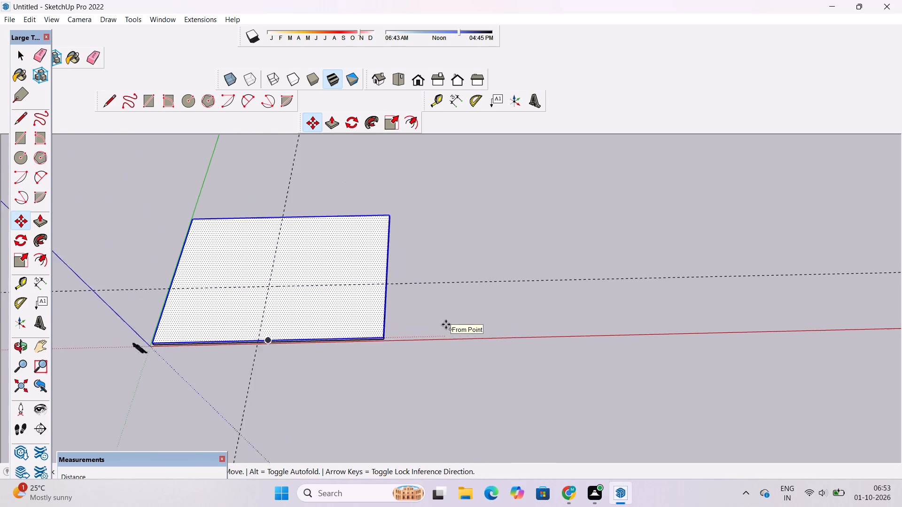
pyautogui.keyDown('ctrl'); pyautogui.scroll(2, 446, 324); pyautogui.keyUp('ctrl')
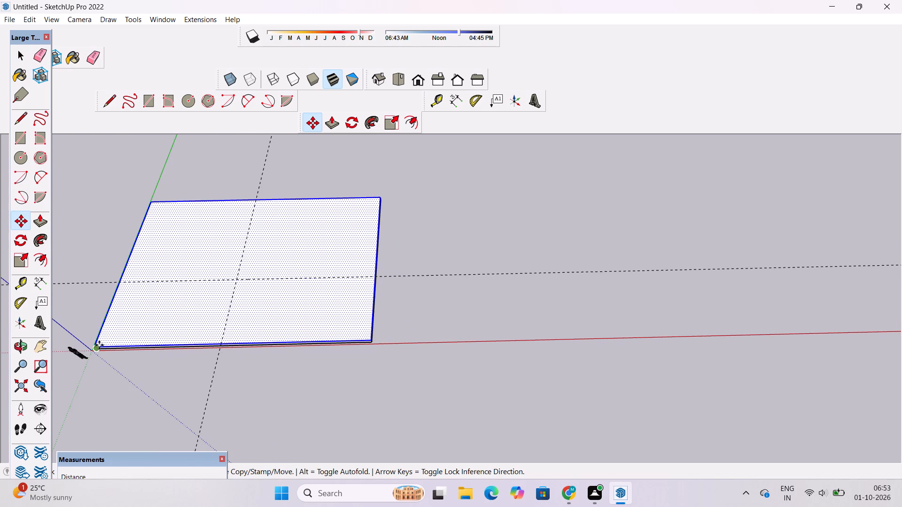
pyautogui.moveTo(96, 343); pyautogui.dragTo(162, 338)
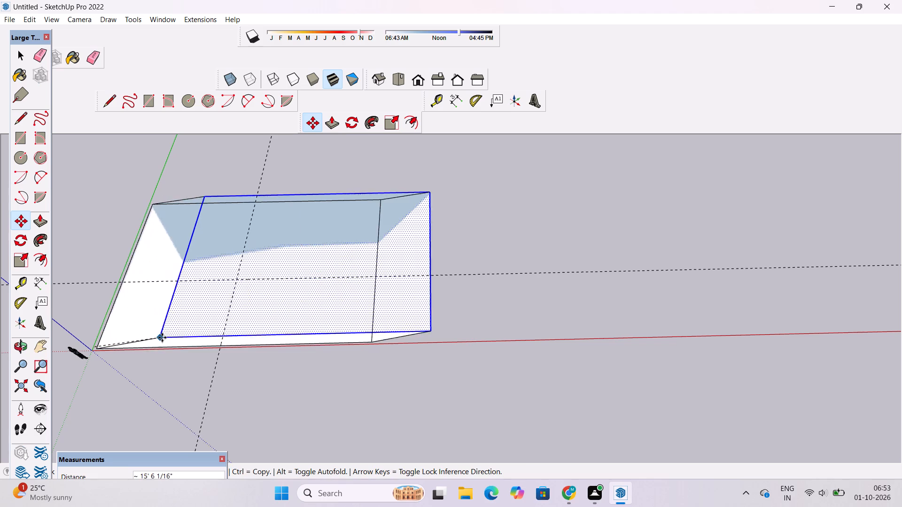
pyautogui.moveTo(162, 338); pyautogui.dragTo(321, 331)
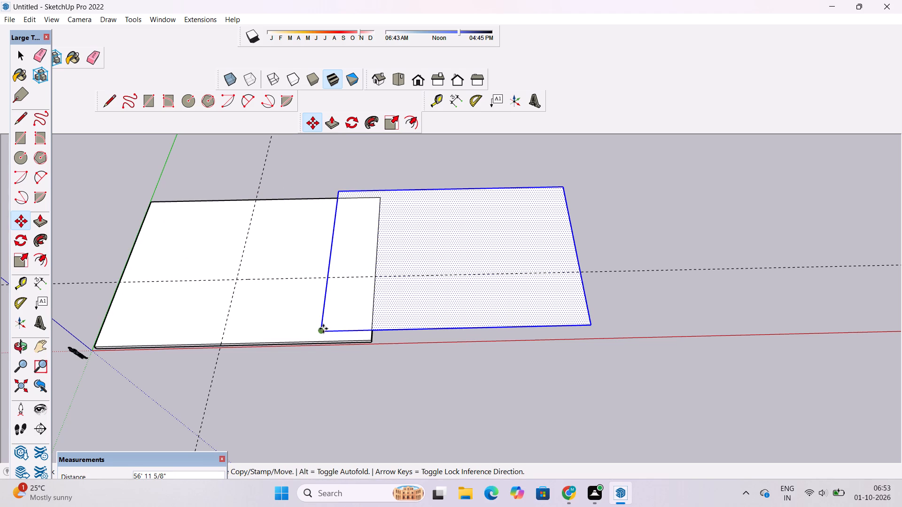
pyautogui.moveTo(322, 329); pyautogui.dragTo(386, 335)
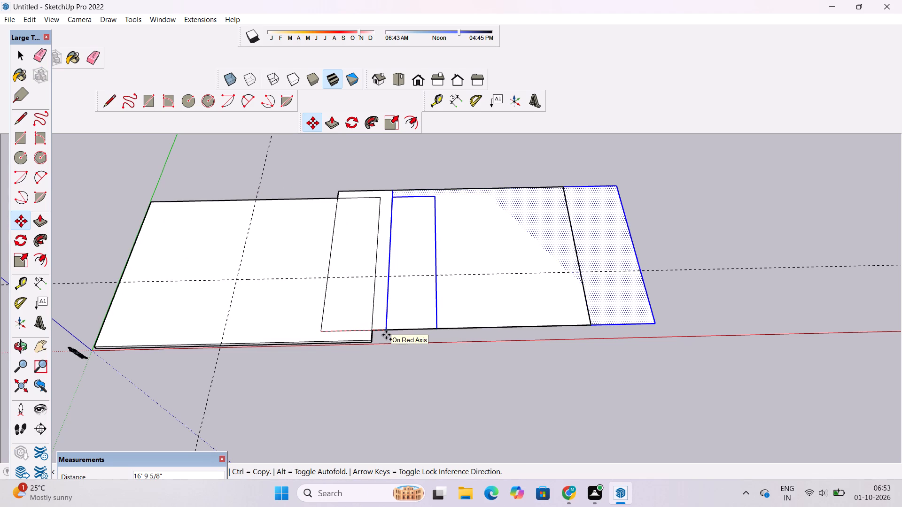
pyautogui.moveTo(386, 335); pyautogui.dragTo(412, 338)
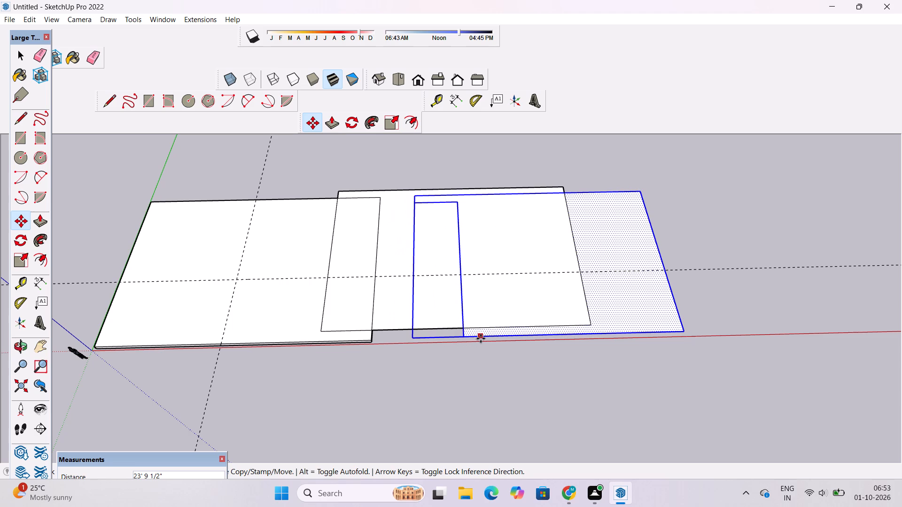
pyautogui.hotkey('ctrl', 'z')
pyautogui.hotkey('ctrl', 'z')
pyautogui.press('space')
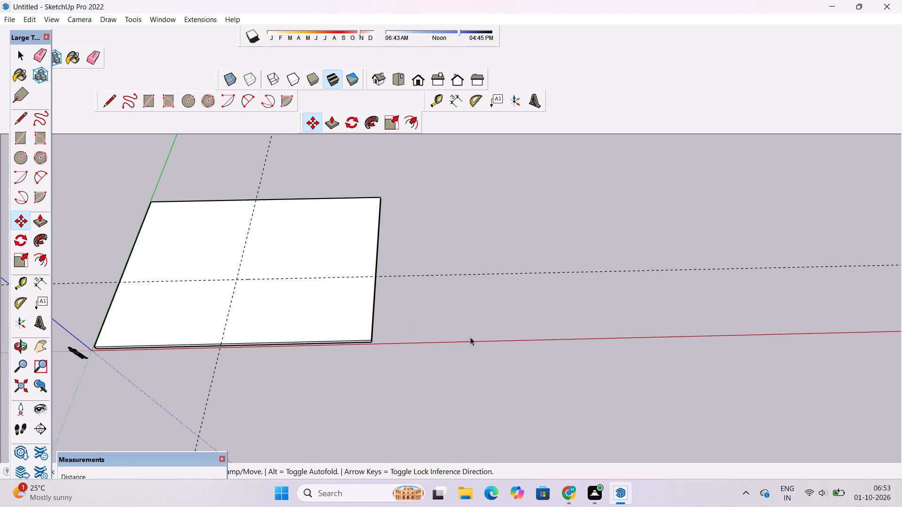
# Copy the slab's top face with its edges about 109' 6" along the red axis, clear of the slab.
pyautogui.doubleClick(310, 318)
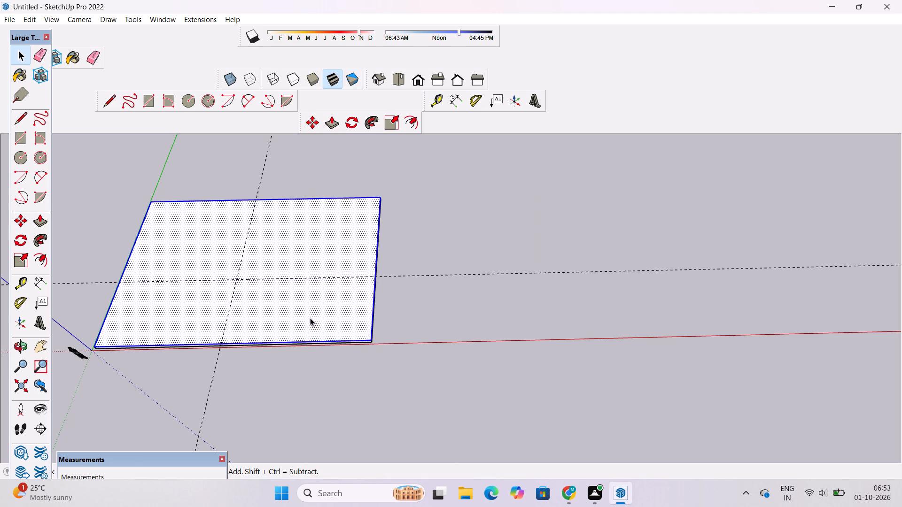
pyautogui.press('m')
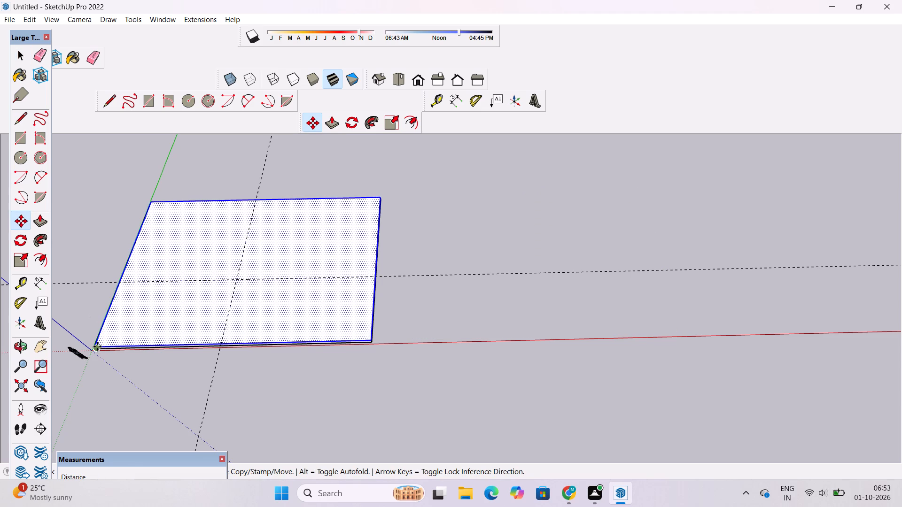
pyautogui.keyDown('ctrl'); pyautogui.scroll(6, 96, 346); pyautogui.keyUp('ctrl')
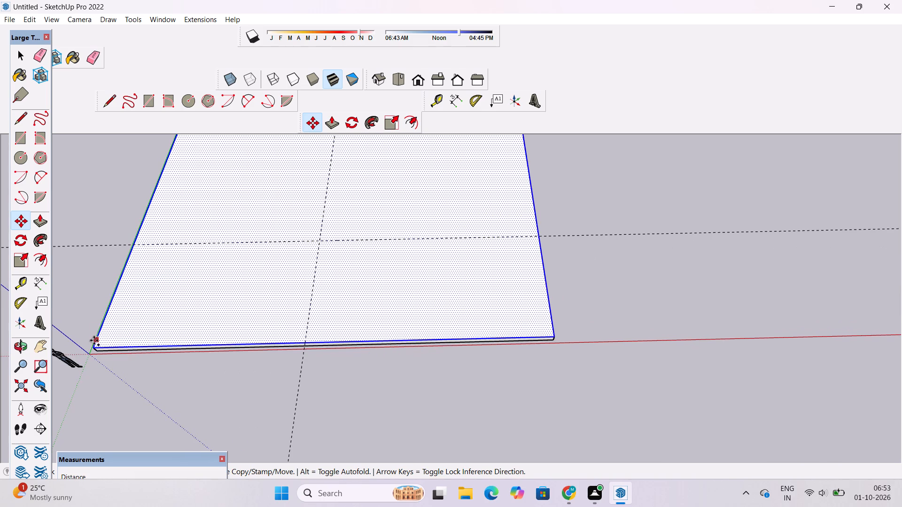
pyautogui.keyDown('ctrl'); pyautogui.scroll(-2, 105, 268); pyautogui.keyUp('ctrl')
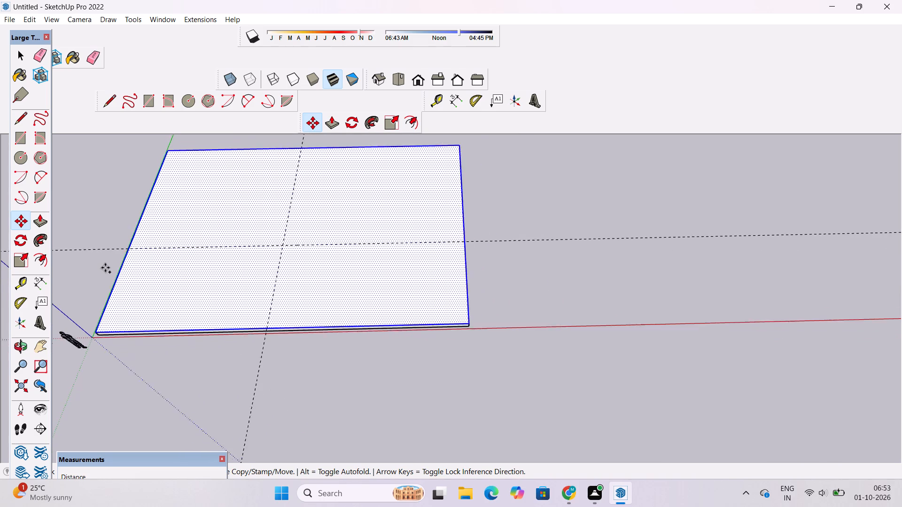
pyautogui.keyDown('ctrl'); pyautogui.scroll(-4, 105, 268); pyautogui.keyUp('ctrl')
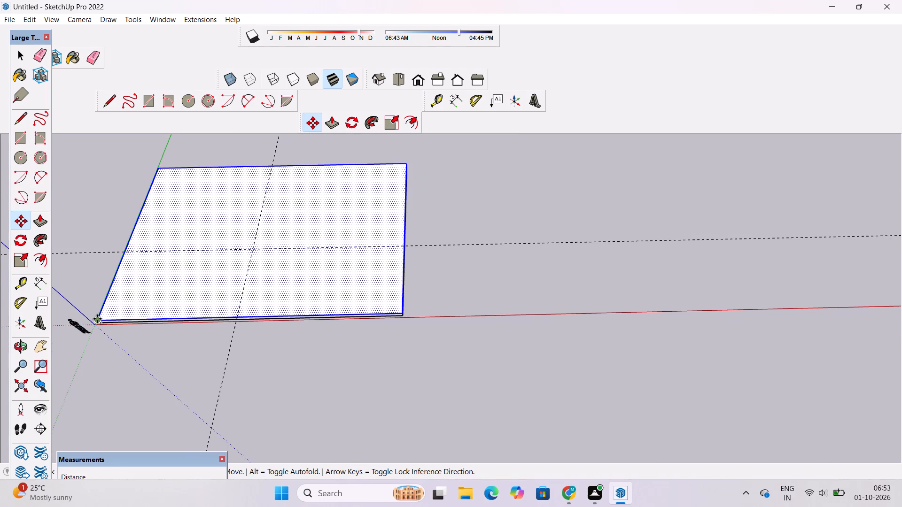
pyautogui.moveTo(97, 319); pyautogui.dragTo(266, 301)
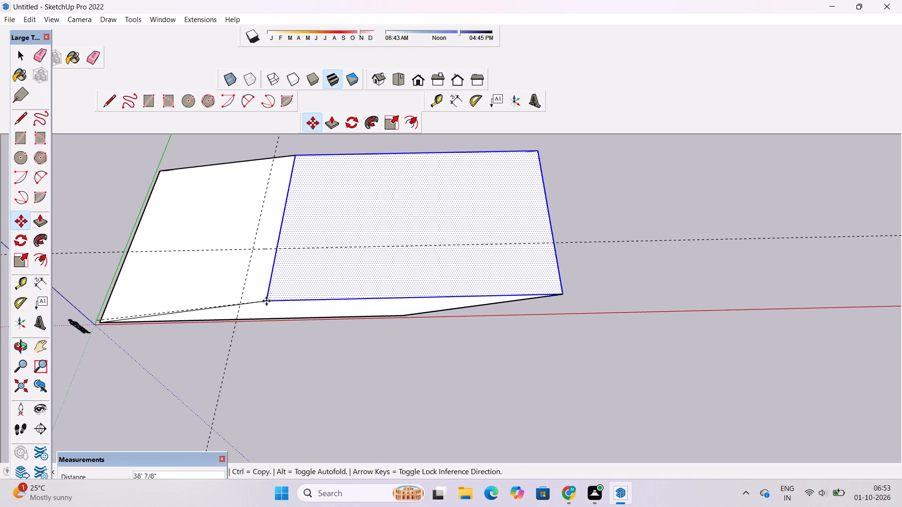
pyautogui.moveTo(266, 301); pyautogui.dragTo(451, 285)
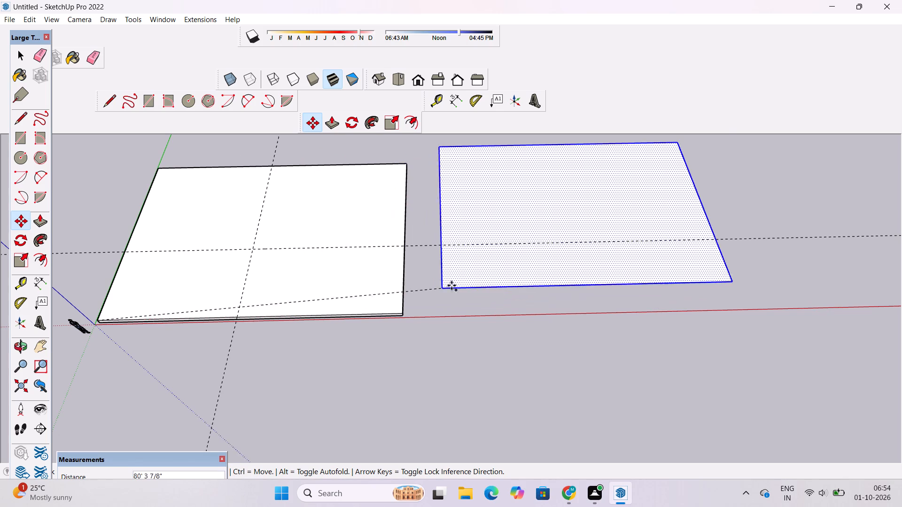
pyautogui.moveTo(451, 285); pyautogui.dragTo(573, 309)
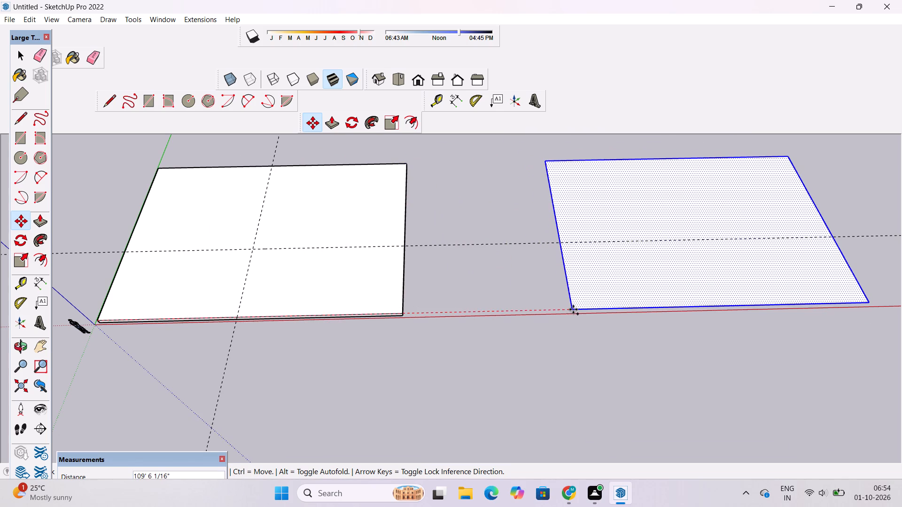
pyautogui.moveTo(573, 309); pyautogui.dragTo(574, 309)
pyautogui.click(574, 309)
pyautogui.keyDown('ctrl'); pyautogui.scroll(-8, 574, 309); pyautogui.keyUp('ctrl')
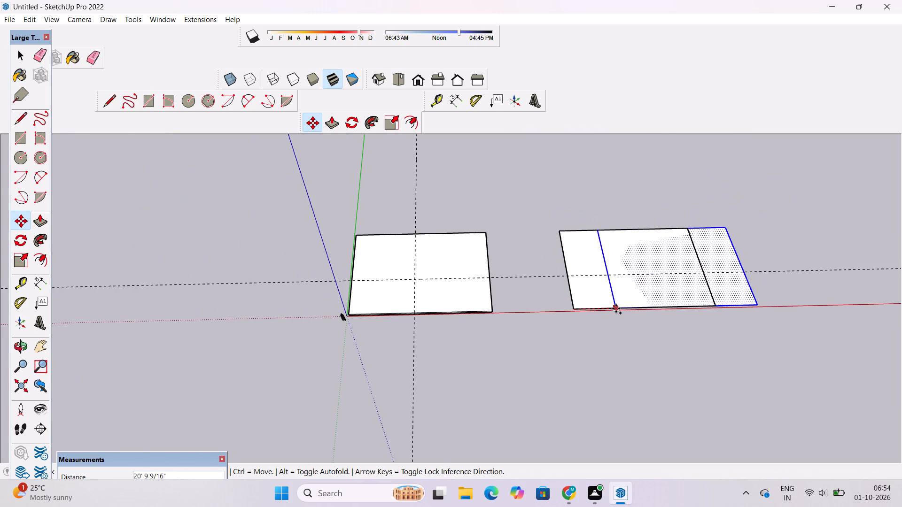
pyautogui.press('space')
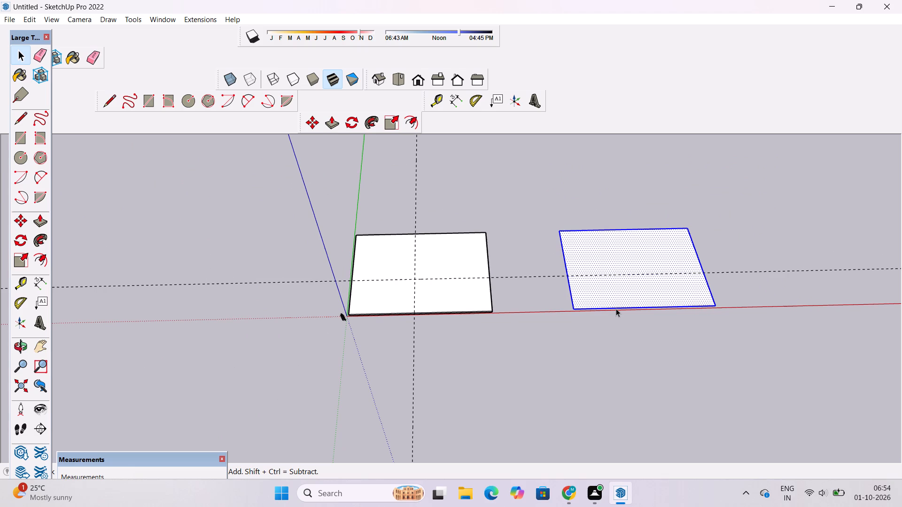
# Draw a 70' line across the slab's top face along the lengthwise guide, and a 20' line along the crosswise guide from the red-axis edge.
pyautogui.press('o')
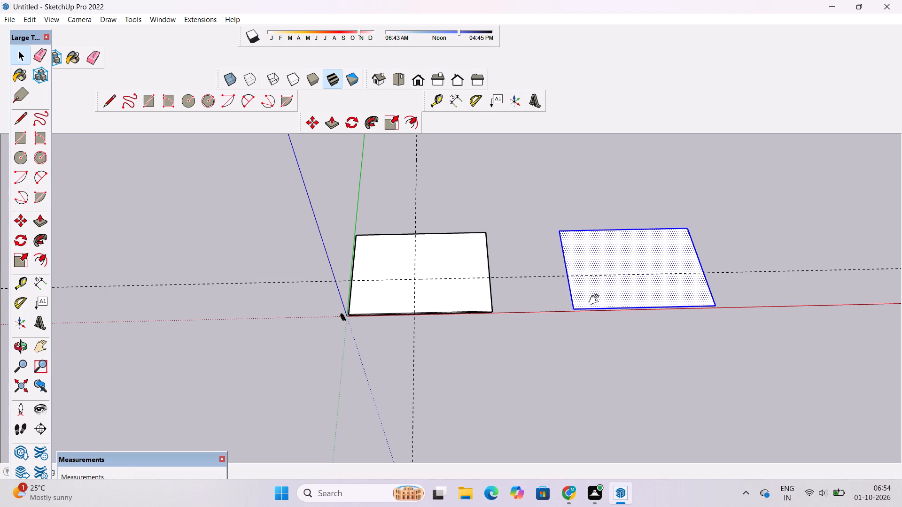
pyautogui.keyDown('shift'); pyautogui.moveTo(596, 300); pyautogui.dragTo(374, 309); pyautogui.keyUp('shift')
pyautogui.keyDown('shift'); pyautogui.moveTo(338, 309); pyautogui.dragTo(399, 275); pyautogui.keyUp('shift')
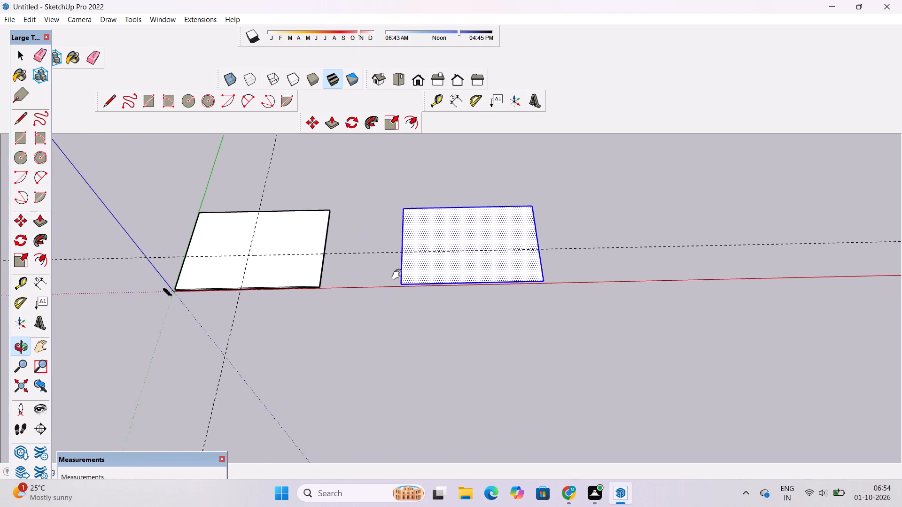
pyautogui.keyDown('shift'); pyautogui.moveTo(399, 275); pyautogui.dragTo(458, 278); pyautogui.keyUp('shift')
pyautogui.keyDown('ctrl'); pyautogui.keyDown('shift'); pyautogui.scroll(4, 458, 278); pyautogui.keyUp('shift'); pyautogui.keyUp('ctrl')
pyautogui.keyDown('ctrl'); pyautogui.keyDown('shift'); pyautogui.scroll(-1, 458, 278); pyautogui.keyUp('shift'); pyautogui.keyUp('ctrl')
pyautogui.press('space')
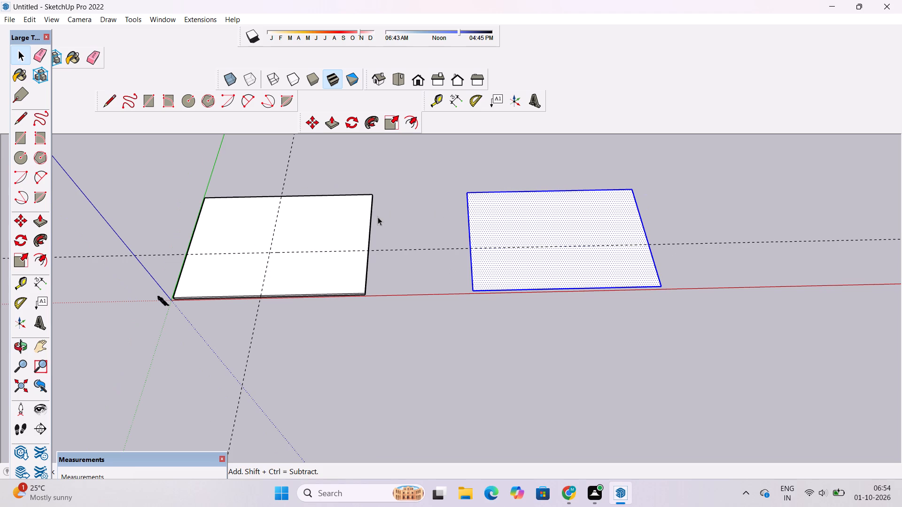
pyautogui.press('l')
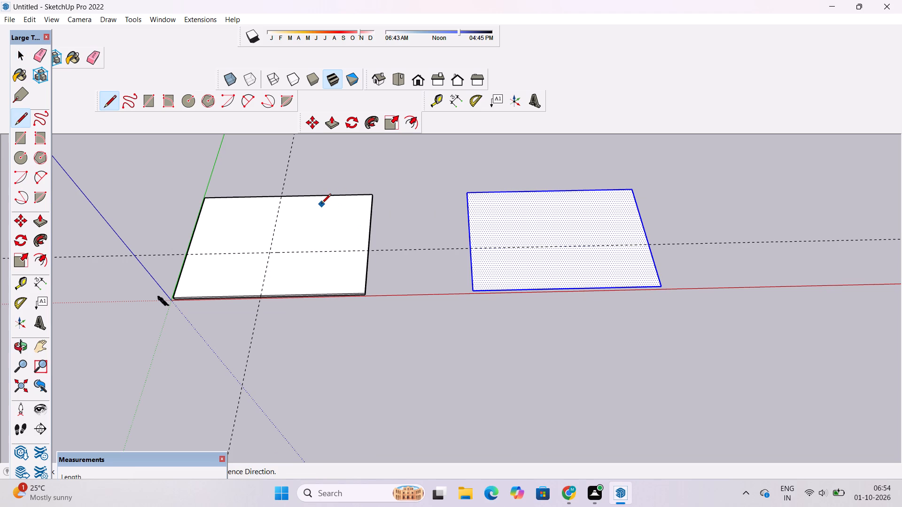
pyautogui.click(370, 251)
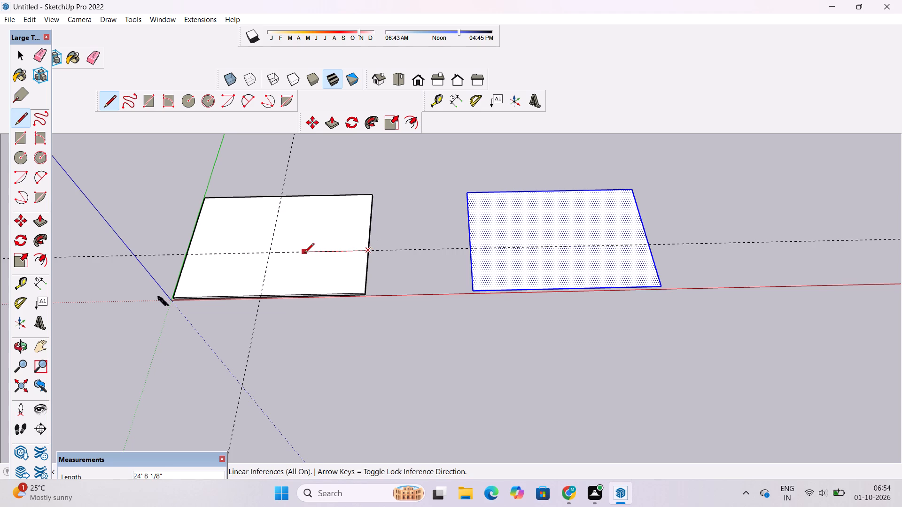
pyautogui.click(187, 255)
pyautogui.moveTo(262, 294); pyautogui.dragTo(271, 252)
pyautogui.click(271, 252)
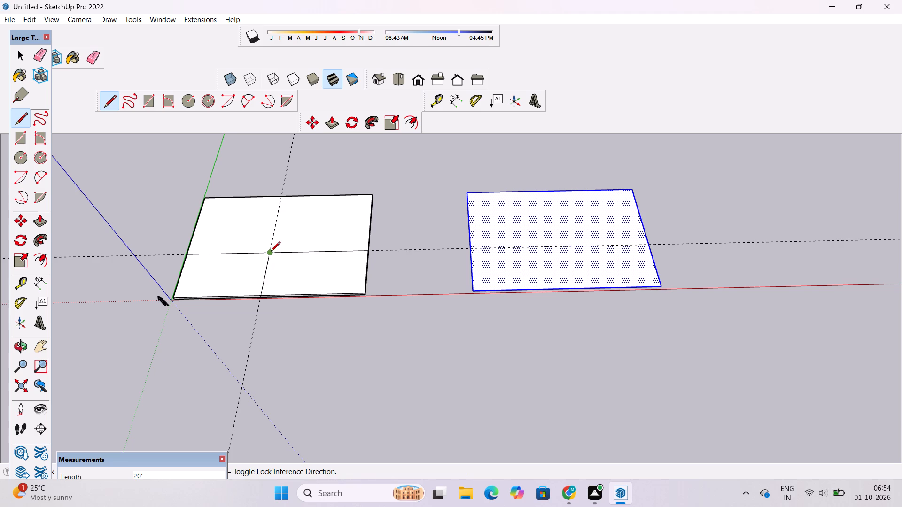
pyautogui.press('space')
# Erase the crosswise guide that runs over the slab's top face roughly parallel to the green axis.
pyautogui.press('e')
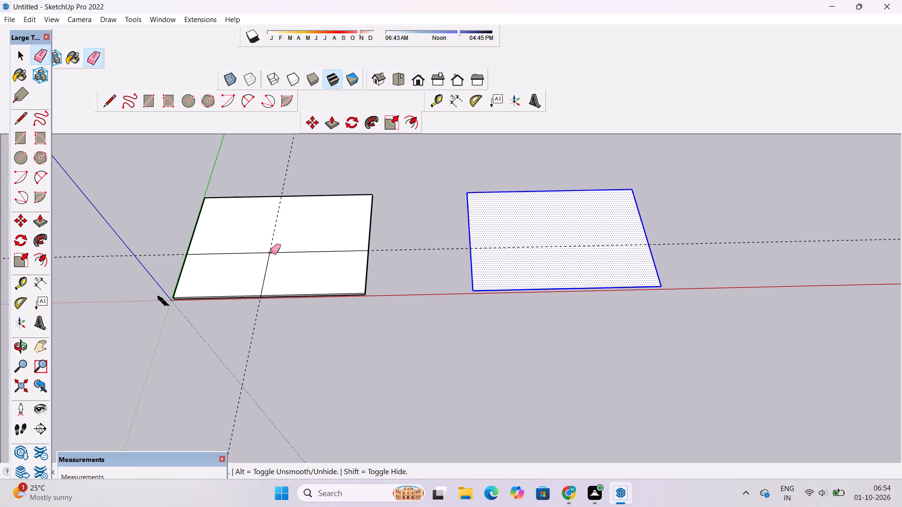
pyautogui.doubleClick(288, 166)
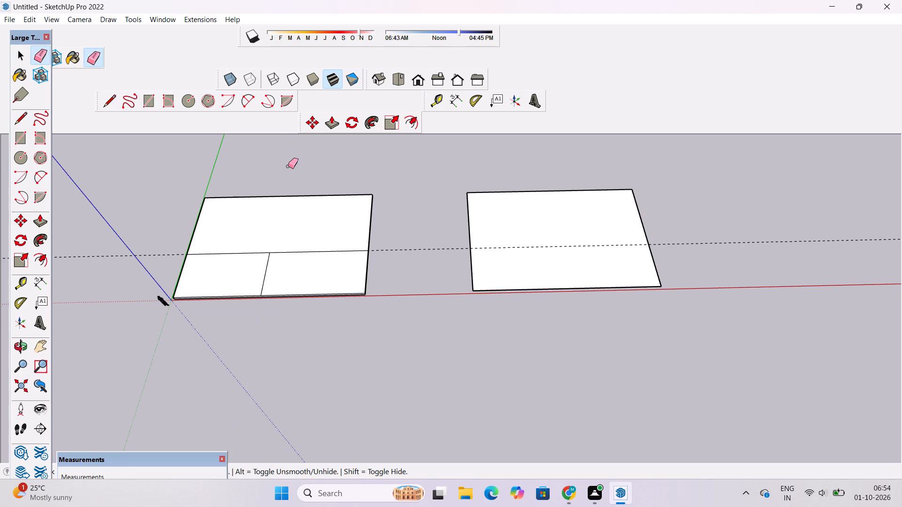
# Erase the remaining lengthwise guide running across the slab and the copied face parallel to the red axis.
pyautogui.click(394, 249)
pyautogui.press('space')
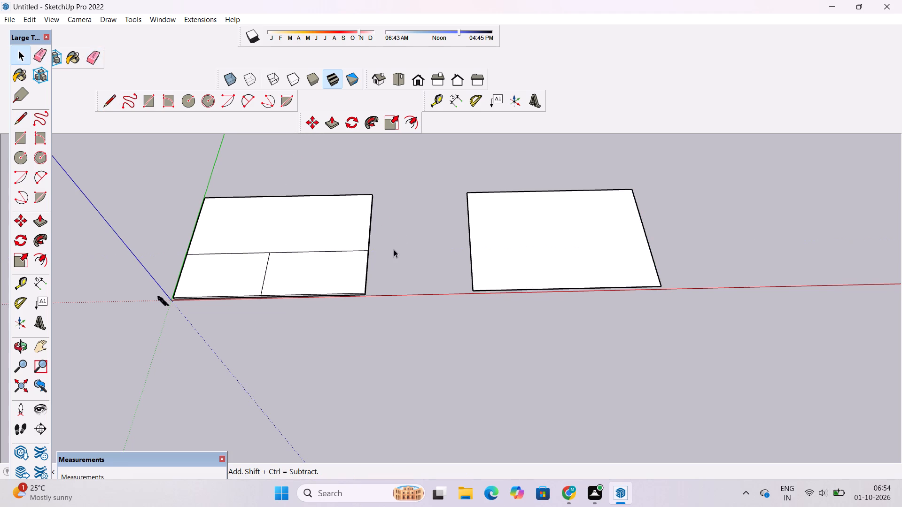
# Push/Pull the slab's larger undivided top area, beyond the 70' line from the red axis, upward by 25'.
pyautogui.press('o')
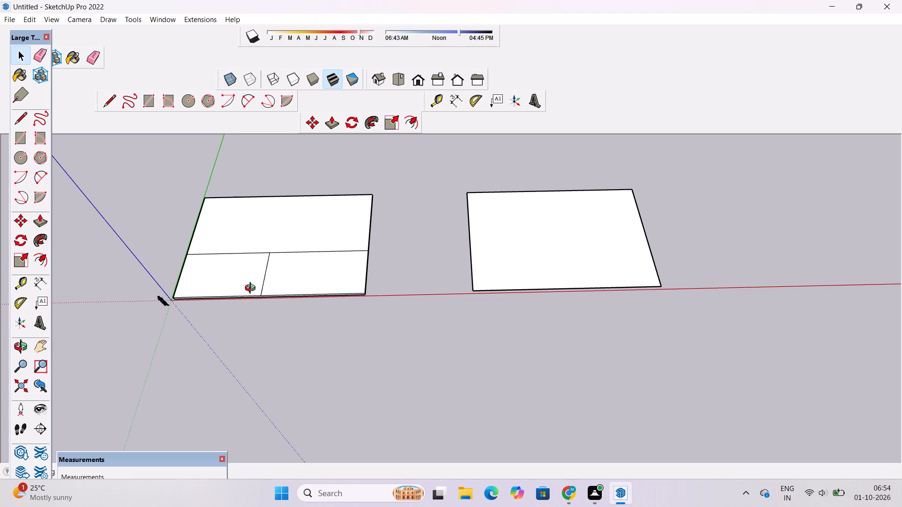
pyautogui.keyDown('shift'); pyautogui.moveTo(252, 279); pyautogui.dragTo(320, 288); pyautogui.keyUp('shift')
pyautogui.moveTo(320, 288); pyautogui.dragTo(318, 267)
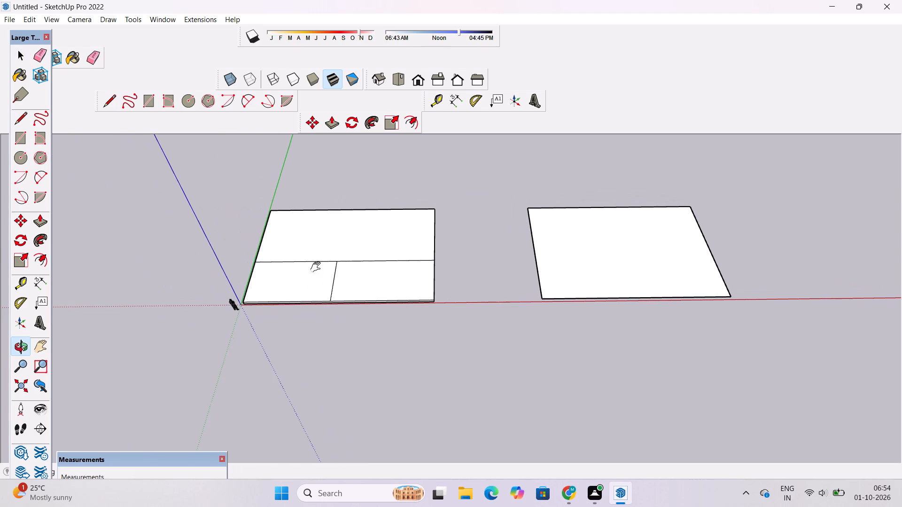
pyautogui.keyDown('shift'); pyautogui.click(318, 267); pyautogui.keyUp('shift')
pyautogui.moveTo(318, 267); pyautogui.dragTo(308, 269)
pyautogui.keyDown('shift'); pyautogui.moveTo(480, 287); pyautogui.dragTo(300, 294); pyautogui.keyUp('shift')
pyautogui.keyDown('shift'); pyautogui.doubleClick(300, 294); pyautogui.keyUp('shift')
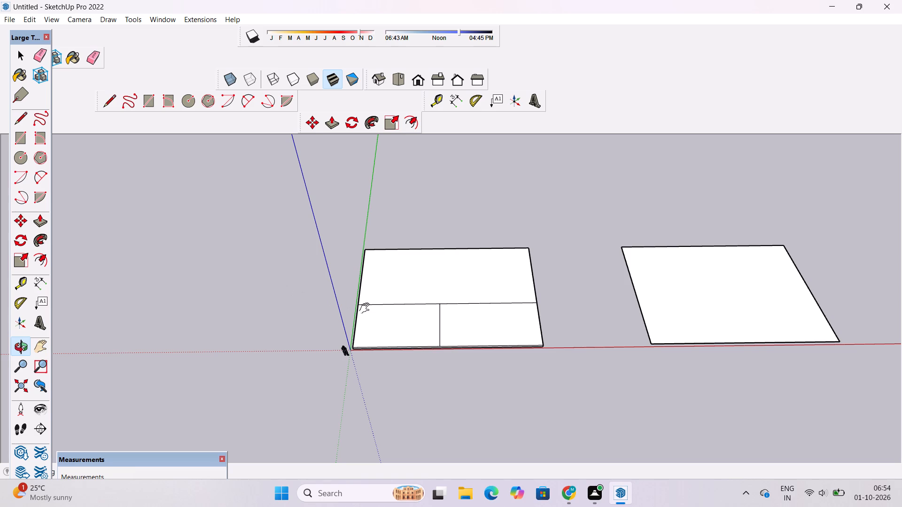
pyautogui.keyDown('shift'); pyautogui.moveTo(429, 336); pyautogui.dragTo(280, 329); pyautogui.keyUp('shift')
pyautogui.keyDown('shift'); pyautogui.moveTo(325, 330); pyautogui.dragTo(279, 322); pyautogui.keyUp('shift')
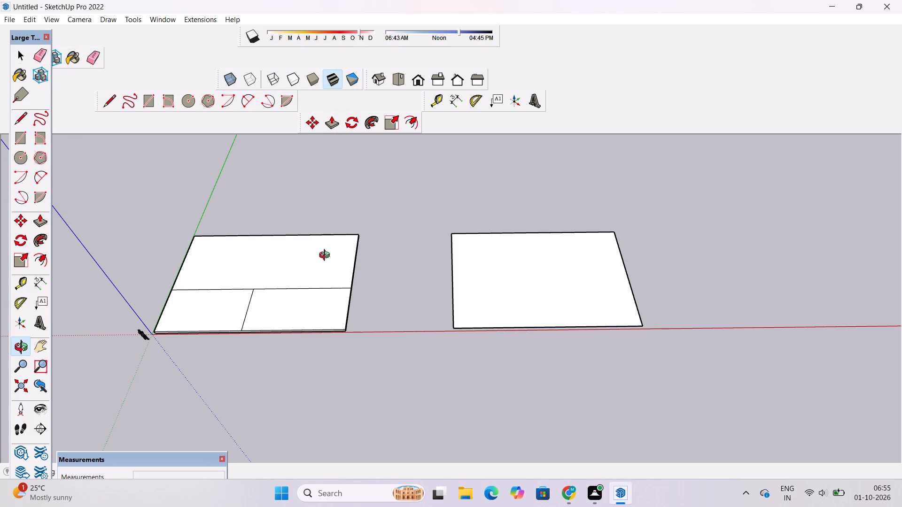
pyautogui.keyDown('shift'); pyautogui.moveTo(302, 318); pyautogui.dragTo(338, 309); pyautogui.keyUp('shift')
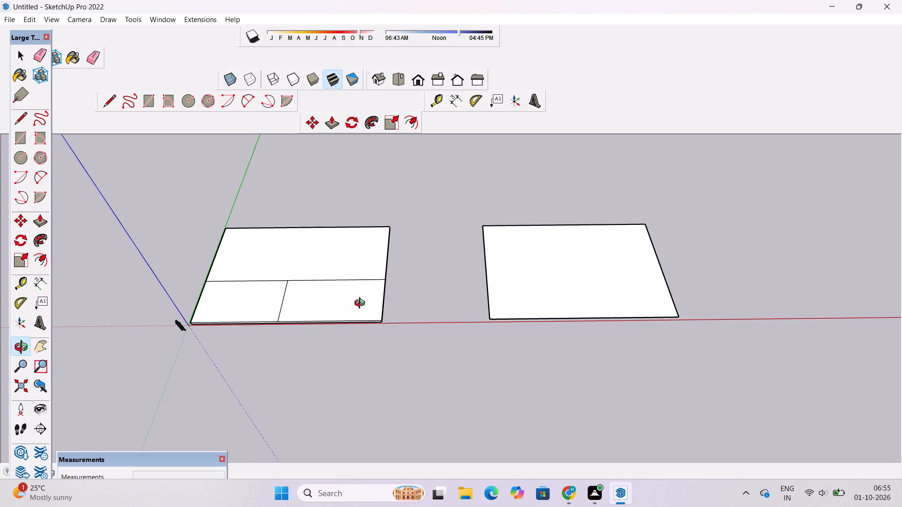
pyautogui.moveTo(299, 293); pyautogui.dragTo(305, 331)
pyautogui.keyDown('ctrl'); pyautogui.scroll(3, 305, 331); pyautogui.keyUp('ctrl')
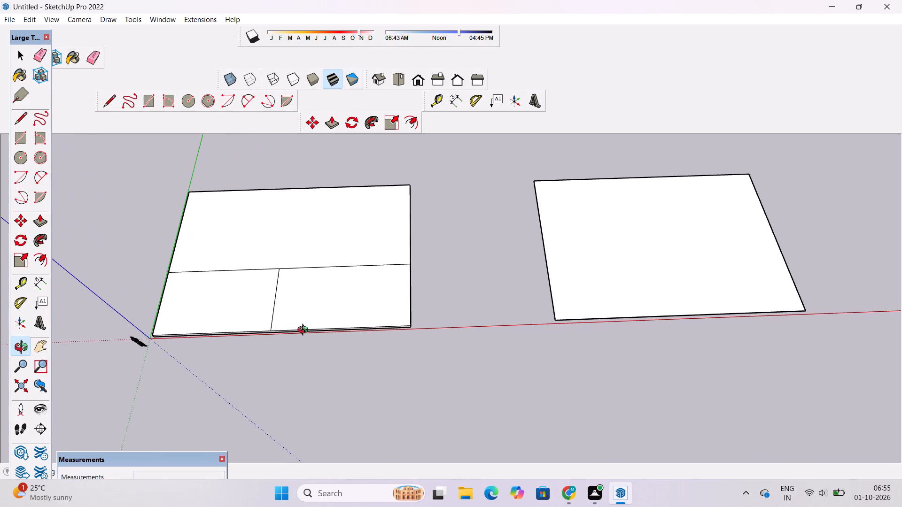
pyautogui.keyDown('shift'); pyautogui.moveTo(307, 261); pyautogui.dragTo(306, 318); pyautogui.keyUp('shift')
pyautogui.keyDown('ctrl'); pyautogui.keyDown('shift'); pyautogui.scroll(1, 306, 318); pyautogui.keyUp('shift'); pyautogui.keyUp('ctrl')
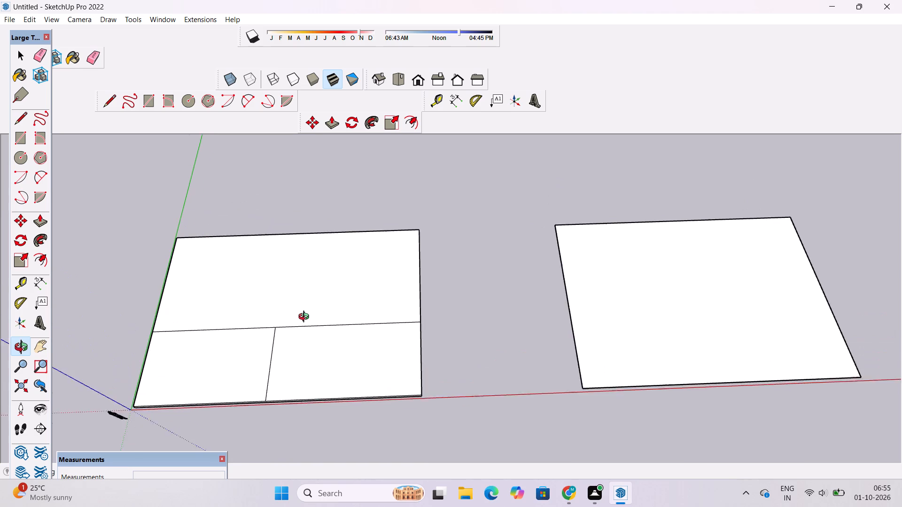
pyautogui.keyDown('ctrl'); pyautogui.keyDown('shift'); pyautogui.scroll(4, 306, 318); pyautogui.keyUp('shift'); pyautogui.keyUp('ctrl')
pyautogui.keyDown('ctrl'); pyautogui.keyDown('shift'); pyautogui.scroll(-6, 306, 318); pyautogui.keyUp('shift'); pyautogui.keyUp('ctrl')
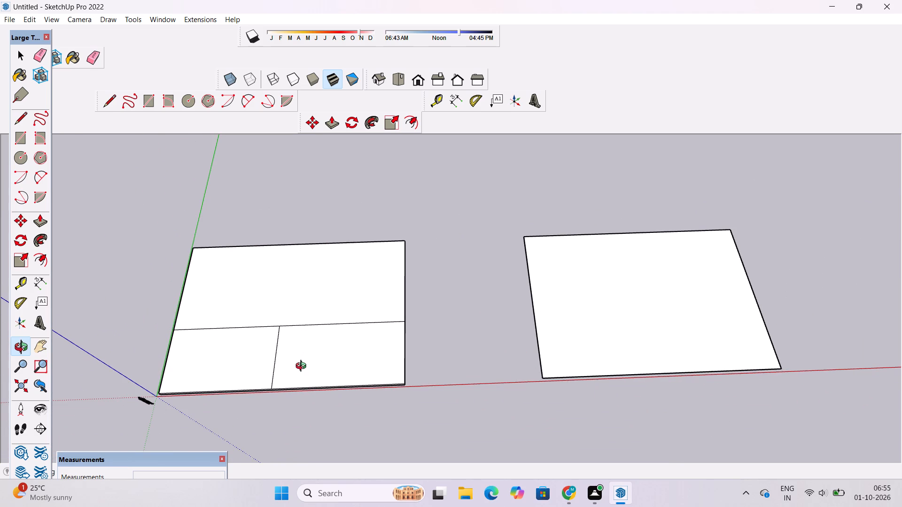
pyautogui.keyDown('ctrl'); pyautogui.keyDown('shift'); pyautogui.scroll(-2, 303, 367); pyautogui.keyUp('shift'); pyautogui.keyUp('ctrl')
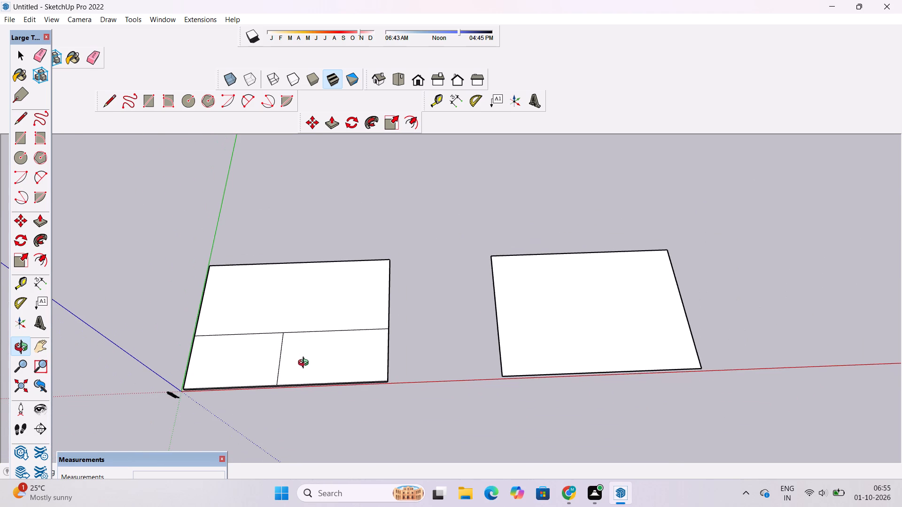
pyautogui.press('p')
pyautogui.moveTo(330, 306); pyautogui.dragTo(321, 273)
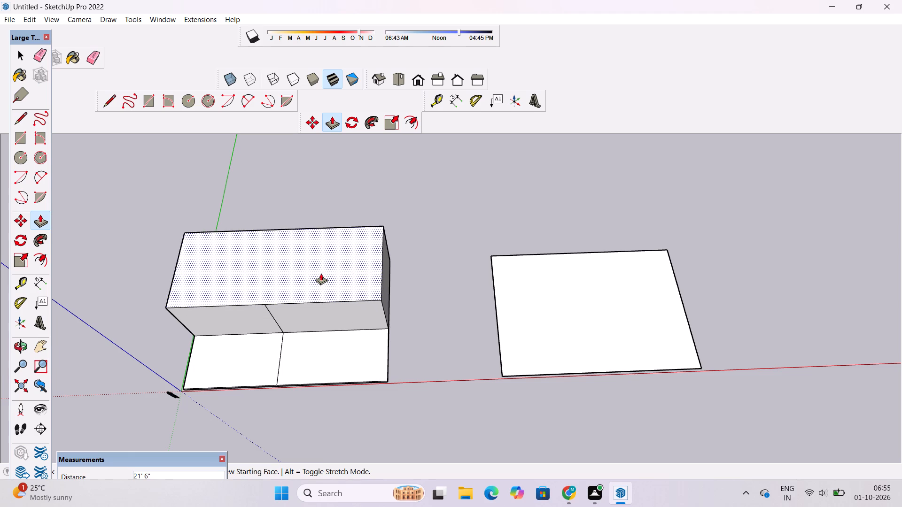
pyautogui.moveTo(321, 273); pyautogui.dragTo(301, 220)
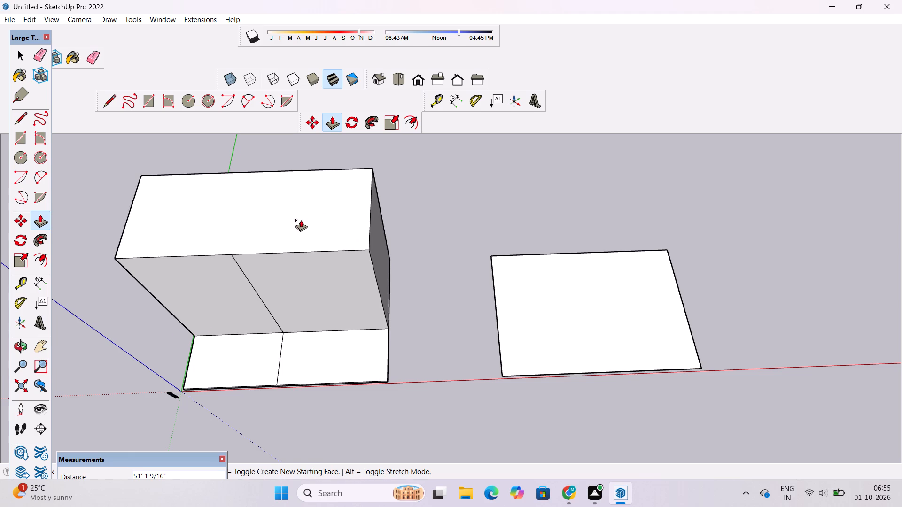
pyautogui.write("25'")
pyautogui.press('Return')
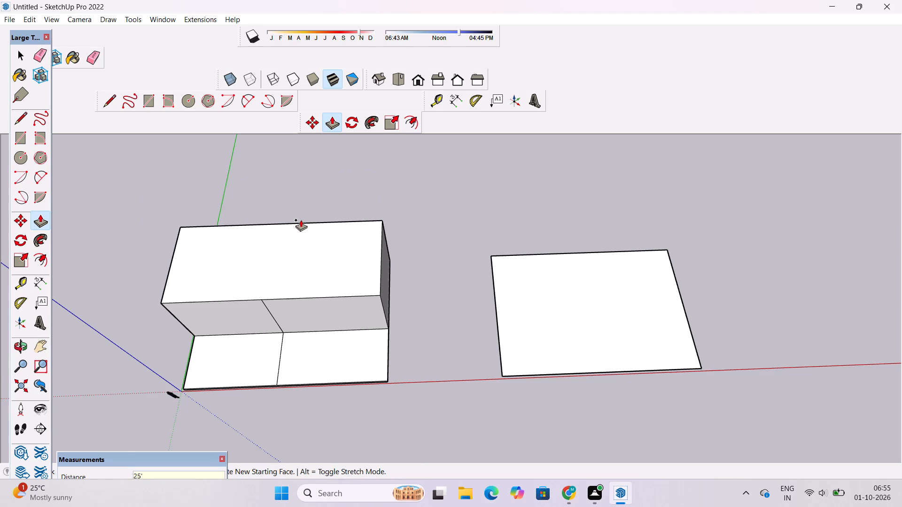
# Examine the raised block, the divided front strip and the copied face from several angles.
pyautogui.press('o')
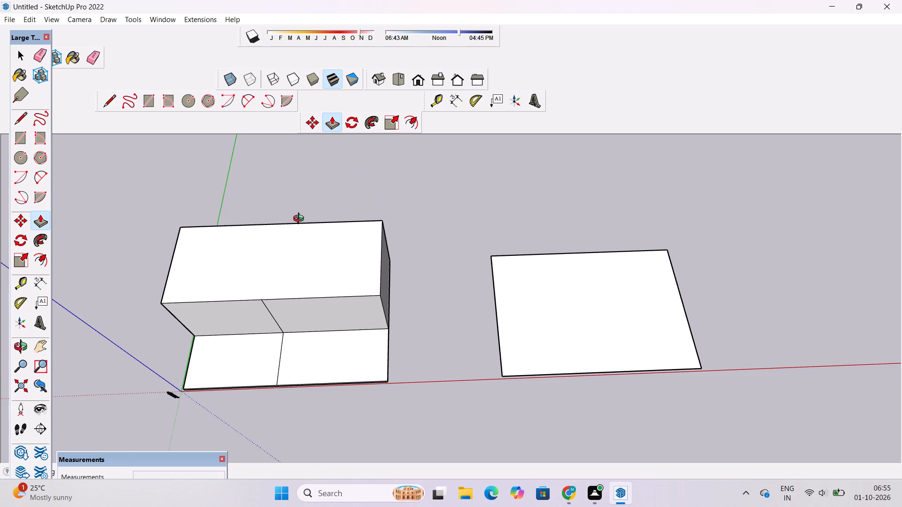
pyautogui.moveTo(281, 395); pyautogui.dragTo(302, 281)
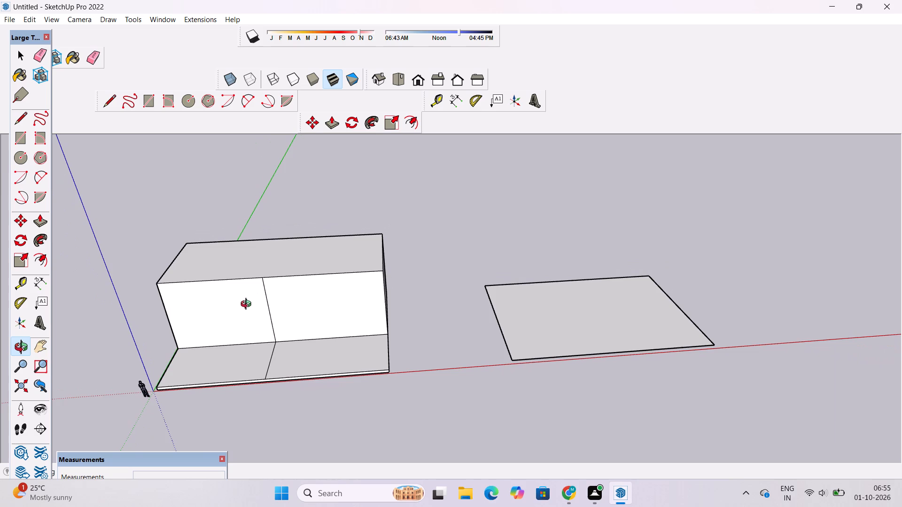
pyautogui.keyDown('shift'); pyautogui.moveTo(246, 307); pyautogui.dragTo(363, 300); pyautogui.keyUp('shift')
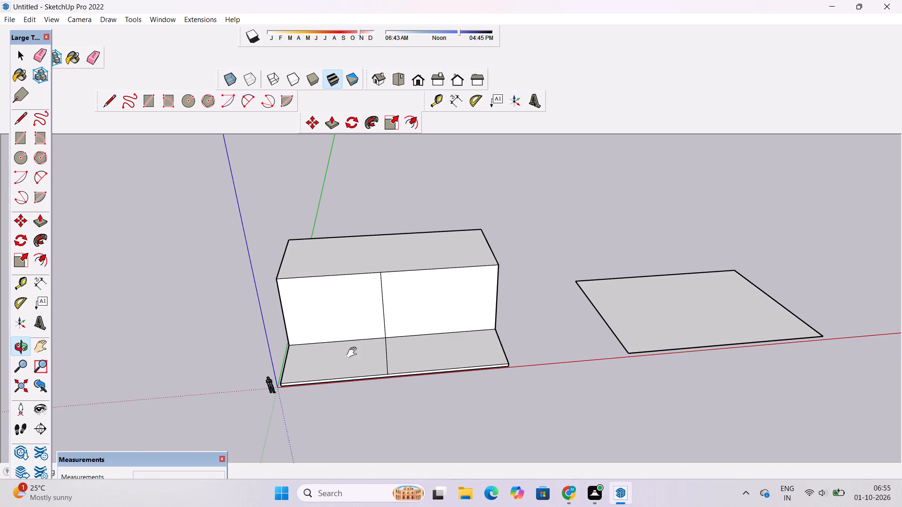
pyautogui.keyDown('shift'); pyautogui.moveTo(354, 353); pyautogui.dragTo(262, 349); pyautogui.keyUp('shift')
pyautogui.moveTo(262, 349); pyautogui.dragTo(308, 333)
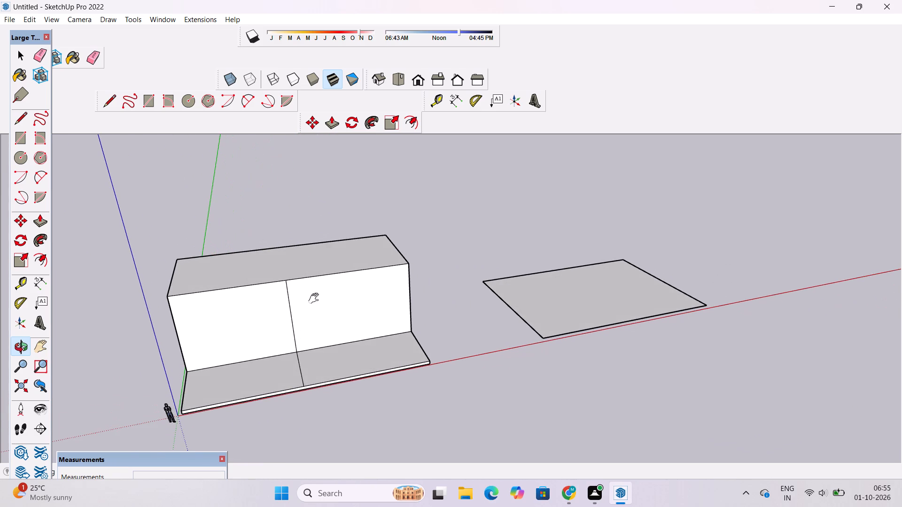
pyautogui.moveTo(302, 363); pyautogui.dragTo(315, 277)
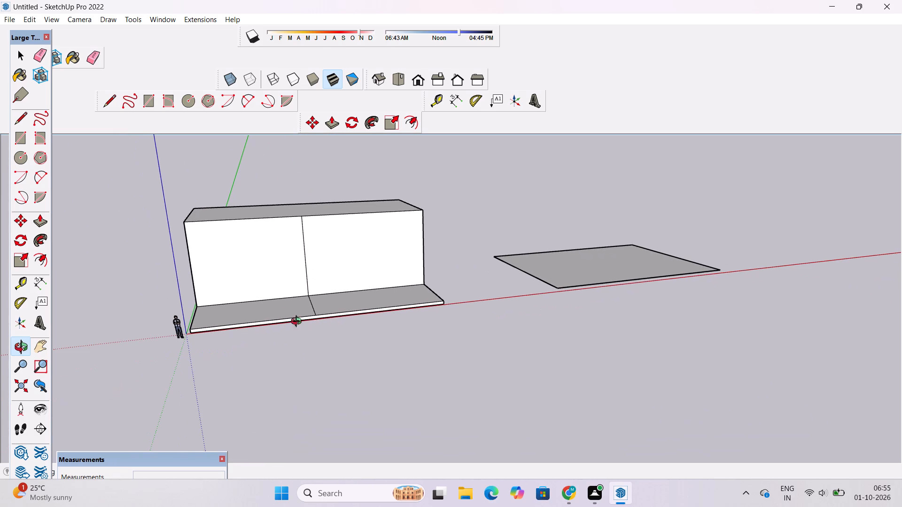
pyautogui.moveTo(286, 296); pyautogui.dragTo(312, 350)
pyautogui.keyDown('ctrl'); pyautogui.scroll(-8, 312, 350); pyautogui.keyUp('ctrl')
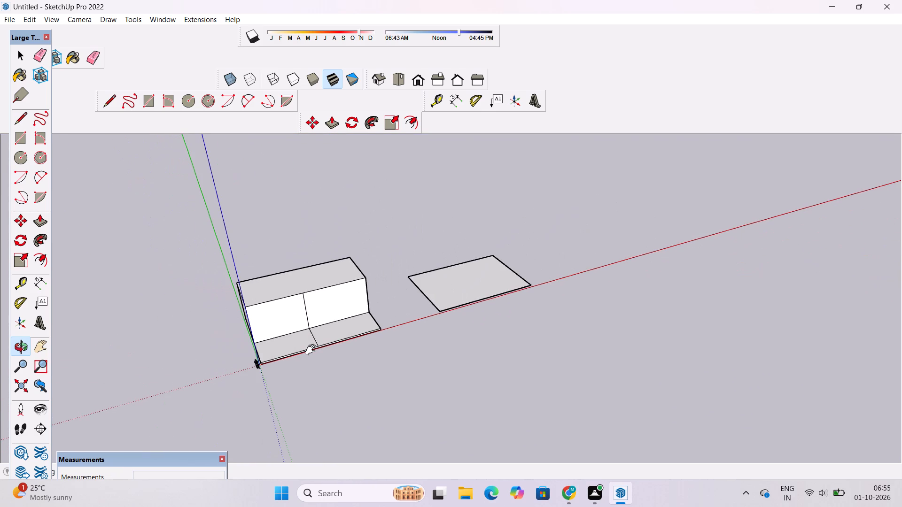
pyautogui.keyDown('ctrl'); pyautogui.keyDown('shift'); pyautogui.scroll(12, 314, 329); pyautogui.keyUp('shift'); pyautogui.keyUp('ctrl')
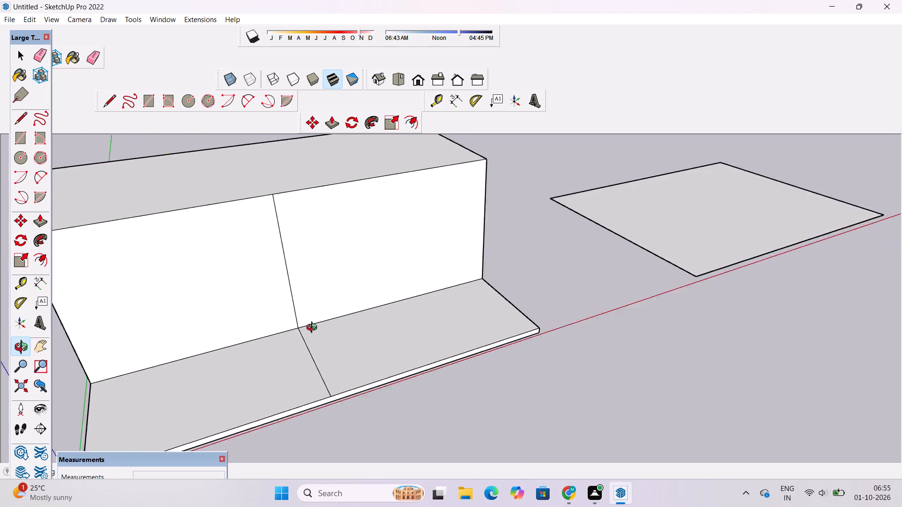
pyautogui.keyDown('ctrl'); pyautogui.keyDown('shift'); pyautogui.scroll(1, 314, 329); pyautogui.keyUp('shift'); pyautogui.keyUp('ctrl')
pyautogui.keyDown('ctrl'); pyautogui.keyDown('shift'); pyautogui.scroll(-5, 314, 329); pyautogui.keyUp('shift'); pyautogui.keyUp('ctrl')
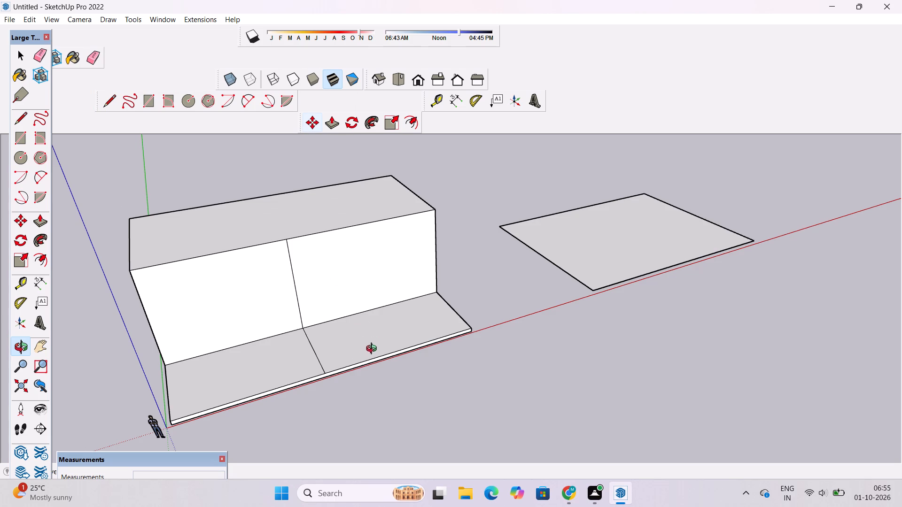
pyautogui.keyDown('shift'); pyautogui.moveTo(370, 364); pyautogui.dragTo(346, 375); pyautogui.keyUp('shift')
pyautogui.keyDown('ctrl'); pyautogui.scroll(-3, 346, 375); pyautogui.keyUp('ctrl')
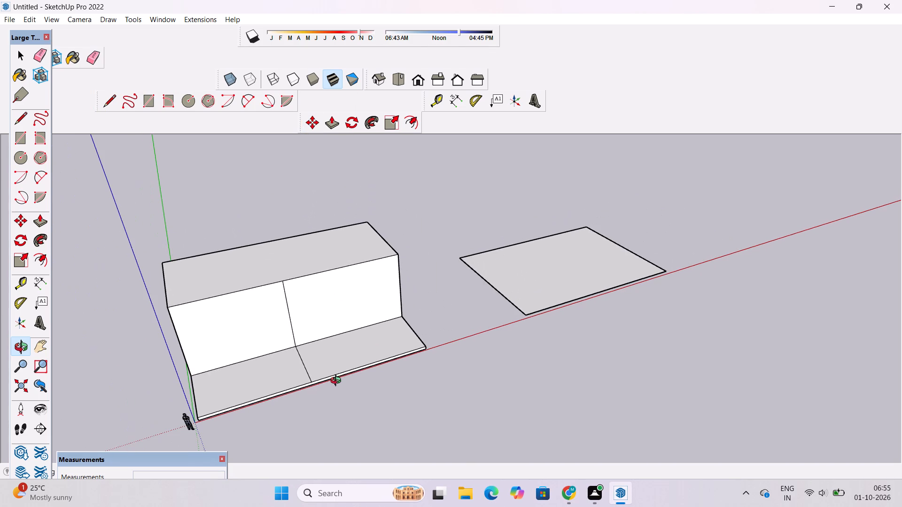
pyautogui.moveTo(334, 384); pyautogui.dragTo(276, 363)
pyautogui.keyDown('ctrl'); pyautogui.scroll(-4, 276, 363); pyautogui.keyUp('ctrl')
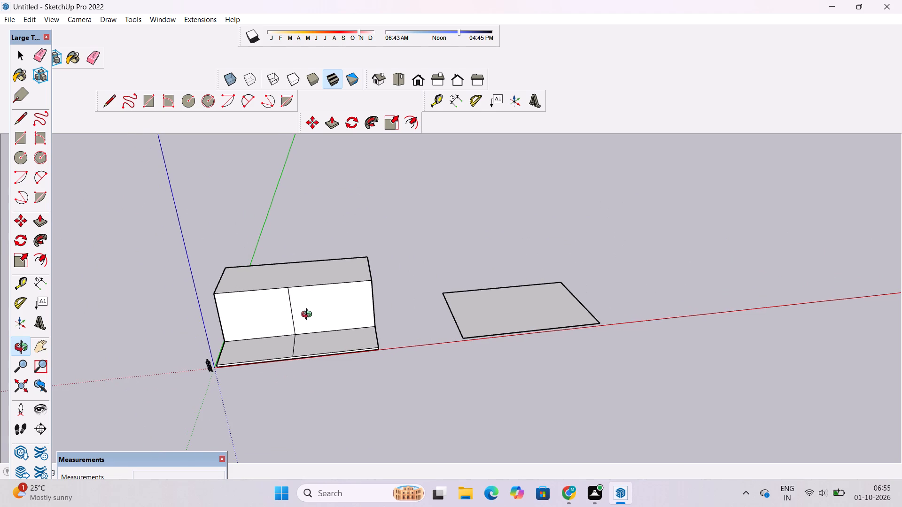
pyautogui.moveTo(310, 312); pyautogui.dragTo(321, 362)
pyautogui.keyDown('ctrl'); pyautogui.keyDown('shift'); pyautogui.scroll(-2, 321, 362); pyautogui.keyUp('shift'); pyautogui.keyUp('ctrl')
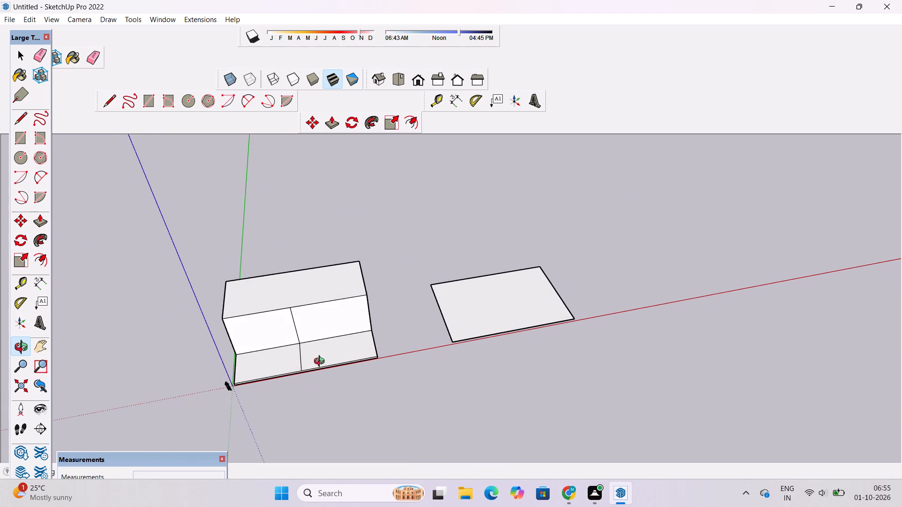
pyautogui.keyDown('ctrl'); pyautogui.keyDown('shift'); pyautogui.scroll(-2, 321, 362); pyautogui.keyUp('shift'); pyautogui.keyUp('ctrl')
pyautogui.moveTo(282, 338); pyautogui.dragTo(426, 237)
pyautogui.keyDown('shift'); pyautogui.moveTo(376, 345); pyautogui.dragTo(429, 366); pyautogui.keyUp('shift')
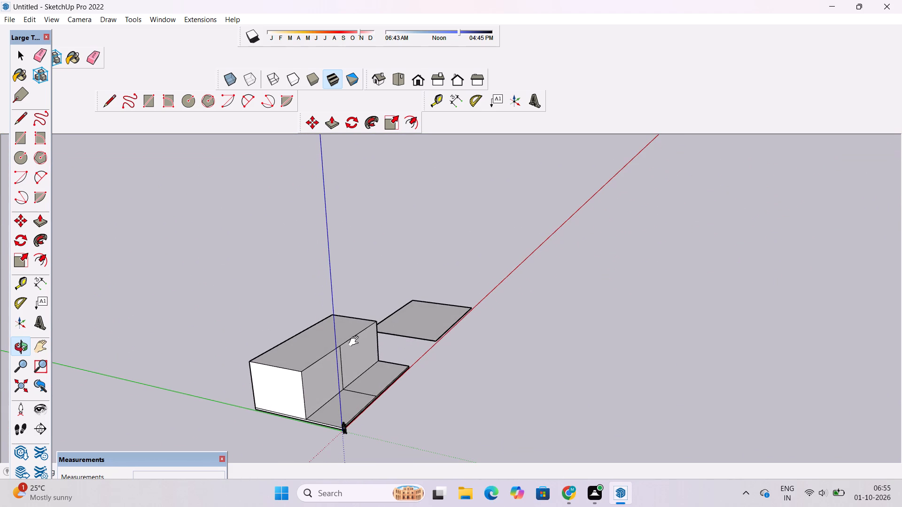
pyautogui.keyDown('shift'); pyautogui.moveTo(377, 369); pyautogui.dragTo(247, 361); pyautogui.keyUp('shift')
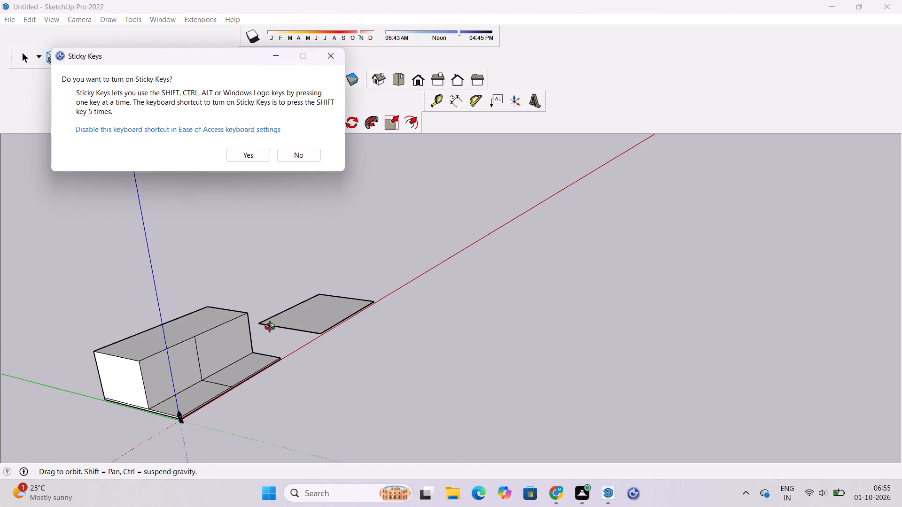
pyautogui.moveTo(272, 328); pyautogui.dragTo(243, 385)
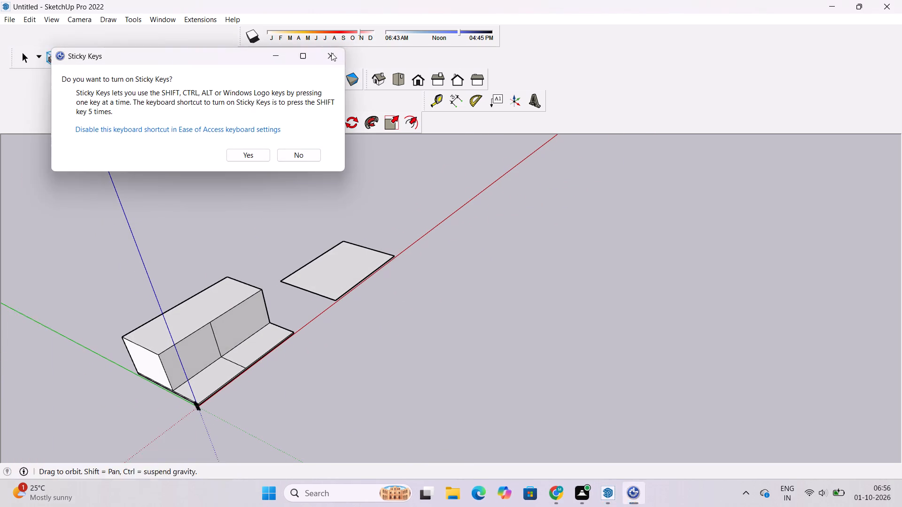
# Push/Pull the copied face along the red axis up by 1' to make a second slab.
pyautogui.press('space')
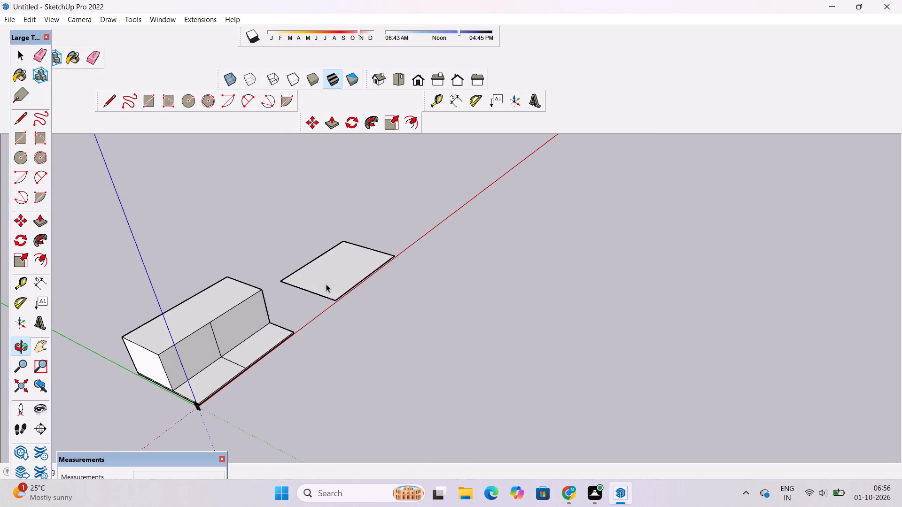
pyautogui.write('p')
pyautogui.moveTo(336, 283); pyautogui.dragTo(324, 234)
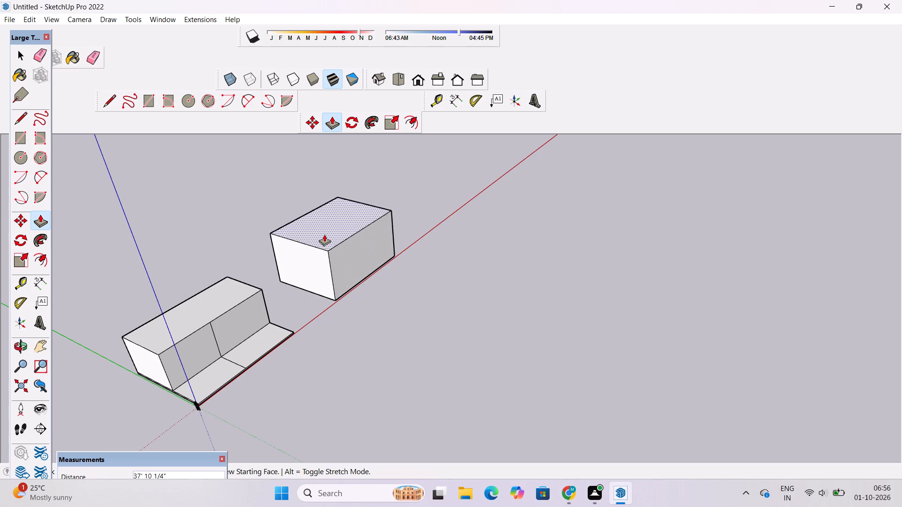
pyautogui.moveTo(324, 234); pyautogui.dragTo(324, 234)
pyautogui.write("1'")
pyautogui.press('Return')
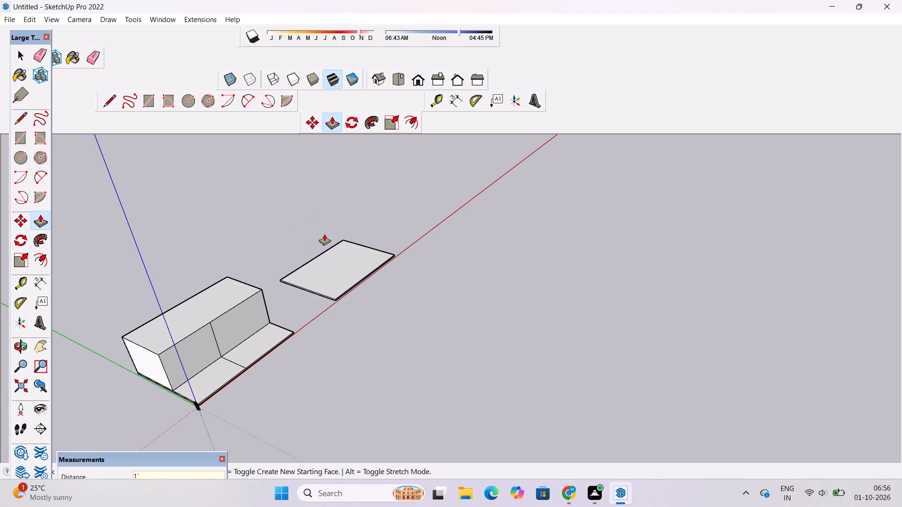
pyautogui.press('space')
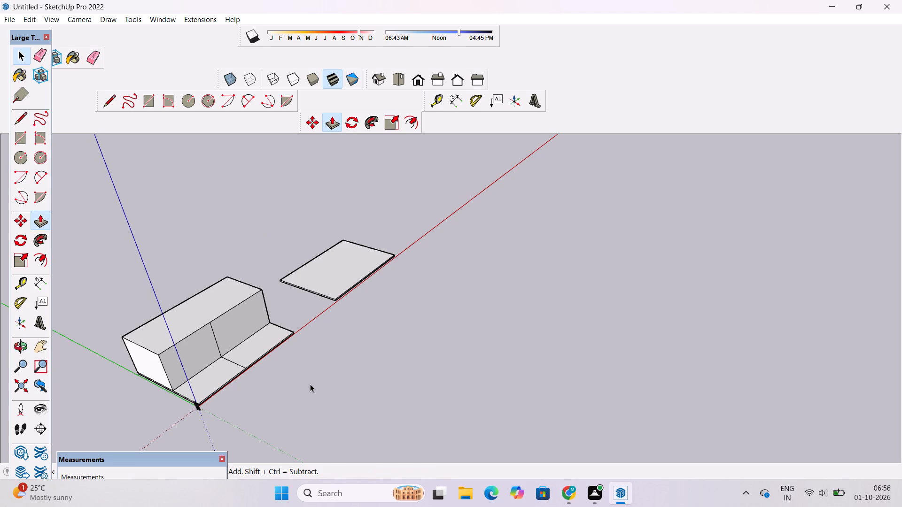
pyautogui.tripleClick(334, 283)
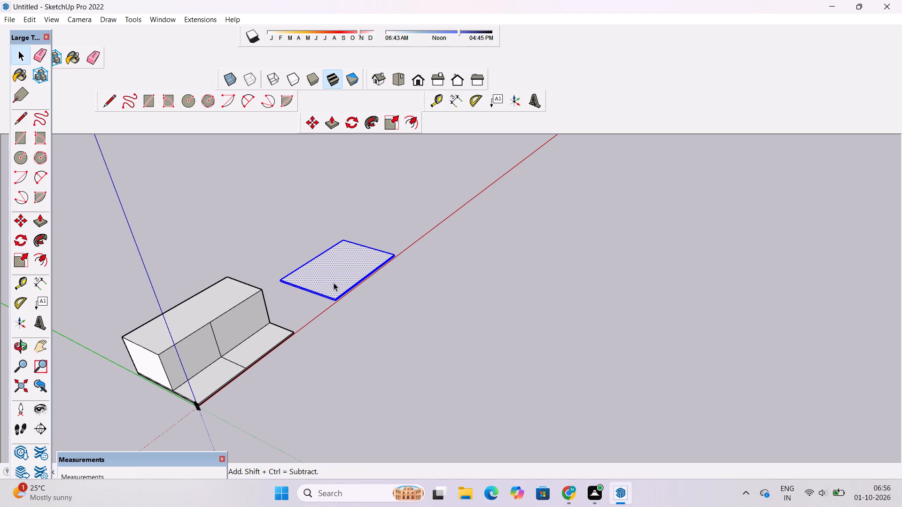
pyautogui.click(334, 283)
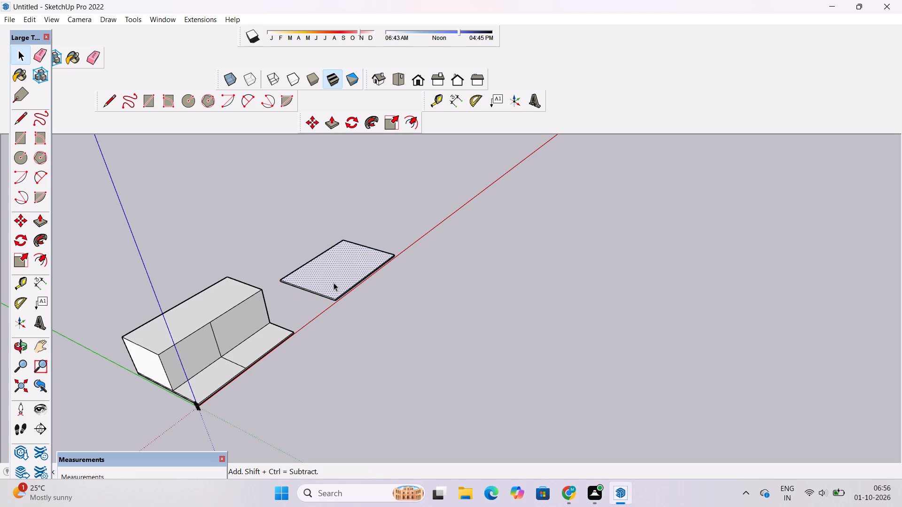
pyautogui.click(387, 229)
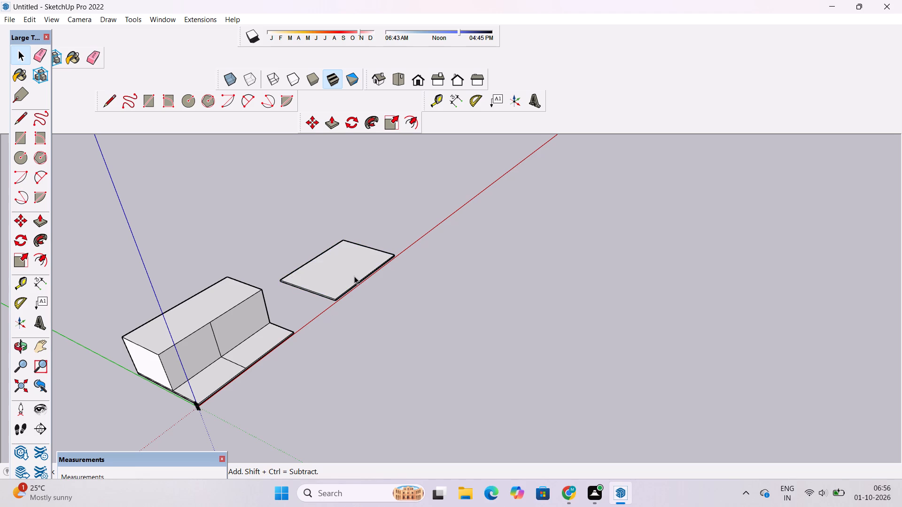
# Group all the faces and edges of the separate 1' thick slab along the red axis.
pyautogui.tripleClick(352, 276)
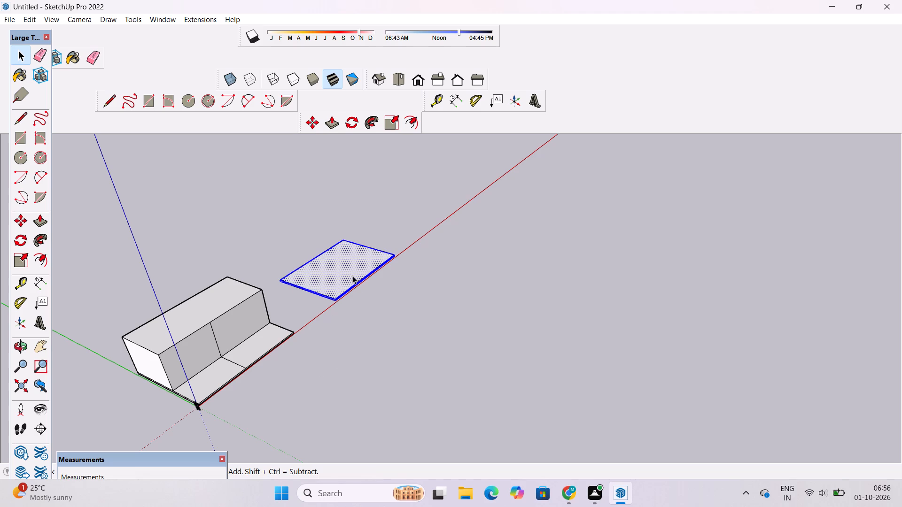
pyautogui.rightClick(352, 276)
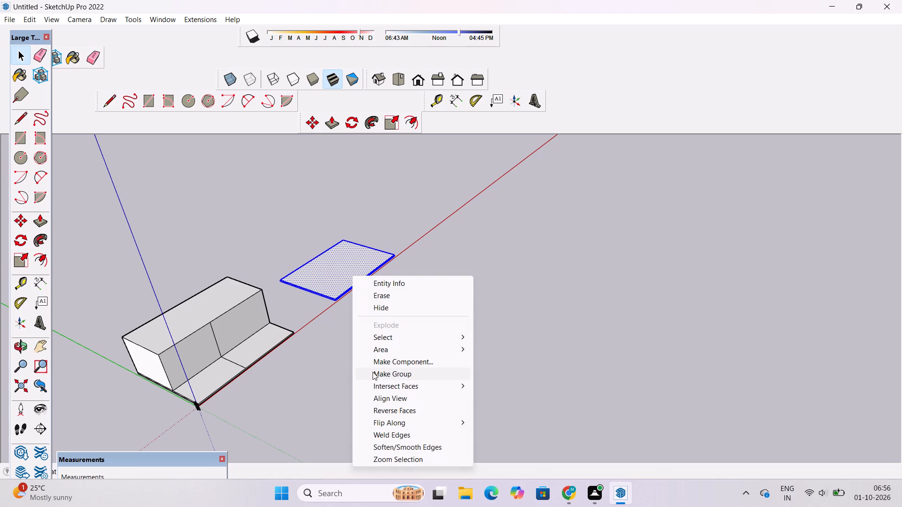
pyautogui.click(373, 372)
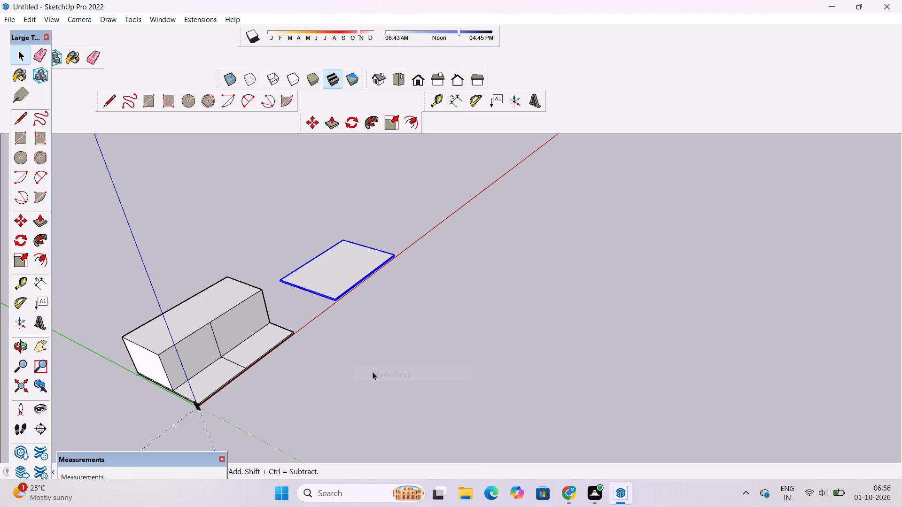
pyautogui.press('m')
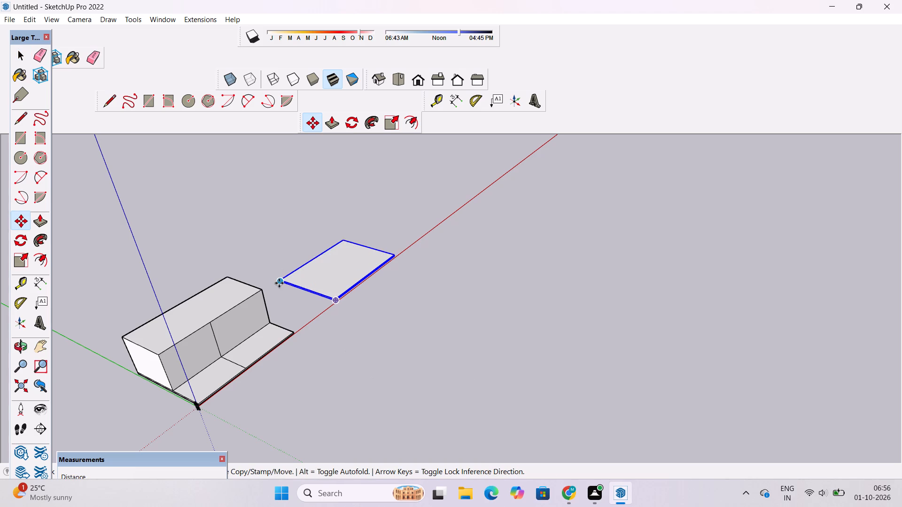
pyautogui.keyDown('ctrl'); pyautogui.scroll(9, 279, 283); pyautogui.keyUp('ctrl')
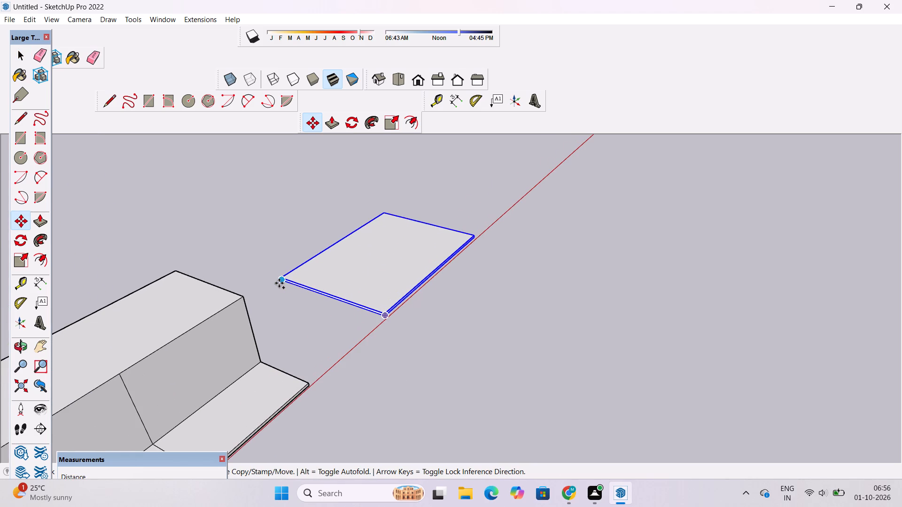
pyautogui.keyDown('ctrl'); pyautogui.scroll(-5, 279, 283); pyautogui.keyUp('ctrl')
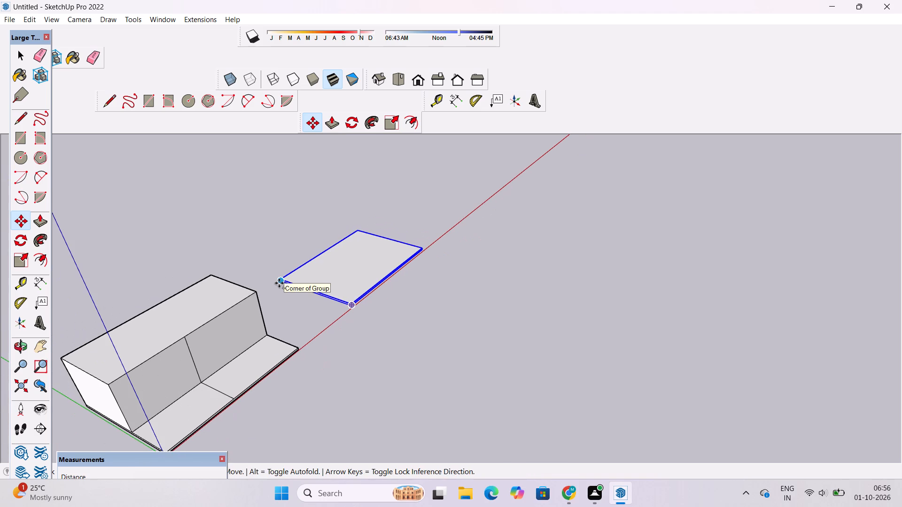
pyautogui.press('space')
# Examine the raised block, its divided front strip and the grouped slab from the front and several raised angles.
pyautogui.write('o')
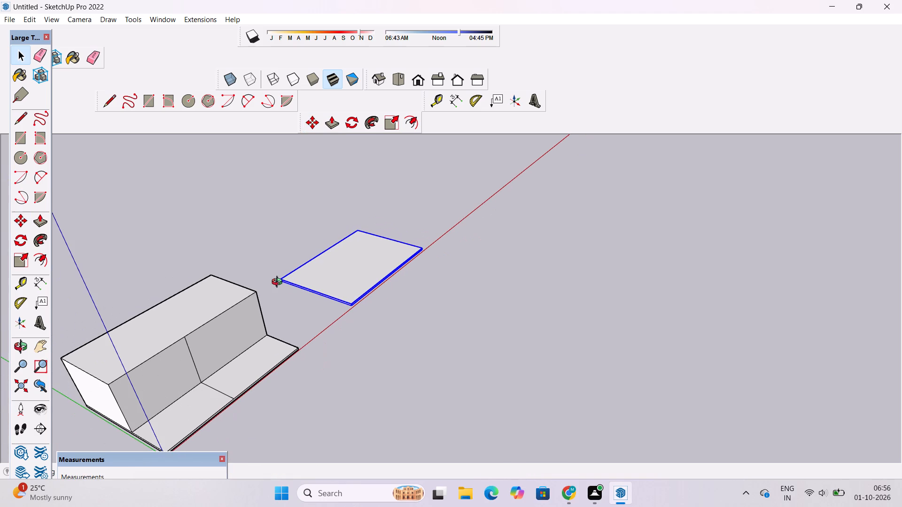
pyautogui.moveTo(292, 333); pyautogui.dragTo(177, 321)
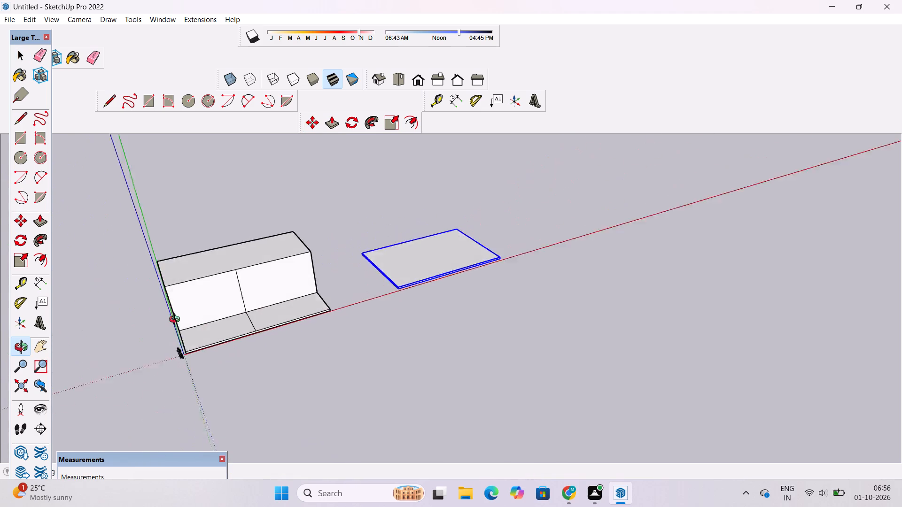
pyautogui.moveTo(177, 321); pyautogui.dragTo(162, 318)
pyautogui.moveTo(248, 298); pyautogui.dragTo(223, 248)
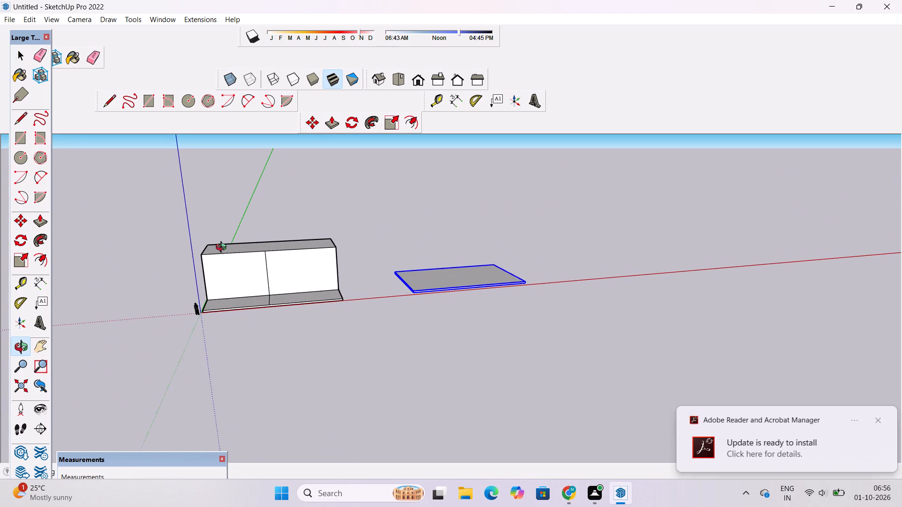
pyautogui.moveTo(223, 248); pyautogui.dragTo(225, 250)
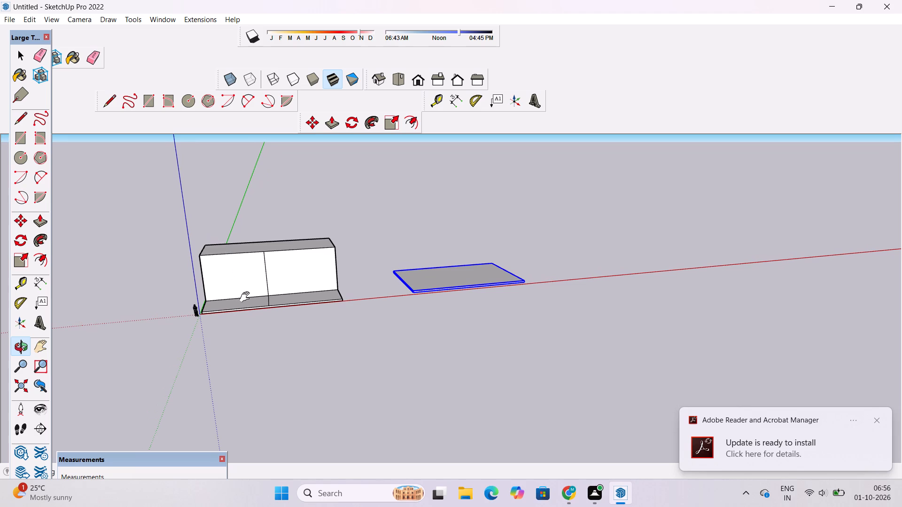
pyautogui.keyDown('shift'); pyautogui.moveTo(247, 297); pyautogui.dragTo(269, 378); pyautogui.keyUp('shift')
pyautogui.keyDown('ctrl'); pyautogui.scroll(5, 269, 378); pyautogui.keyUp('ctrl')
pyautogui.scroll(-1, 269, 378)
pyautogui.moveTo(269, 378); pyautogui.dragTo(268, 374)
pyautogui.keyDown('ctrl'); pyautogui.scroll(8, 268, 374); pyautogui.keyUp('ctrl')
pyautogui.moveTo(268, 374); pyautogui.dragTo(205, 390)
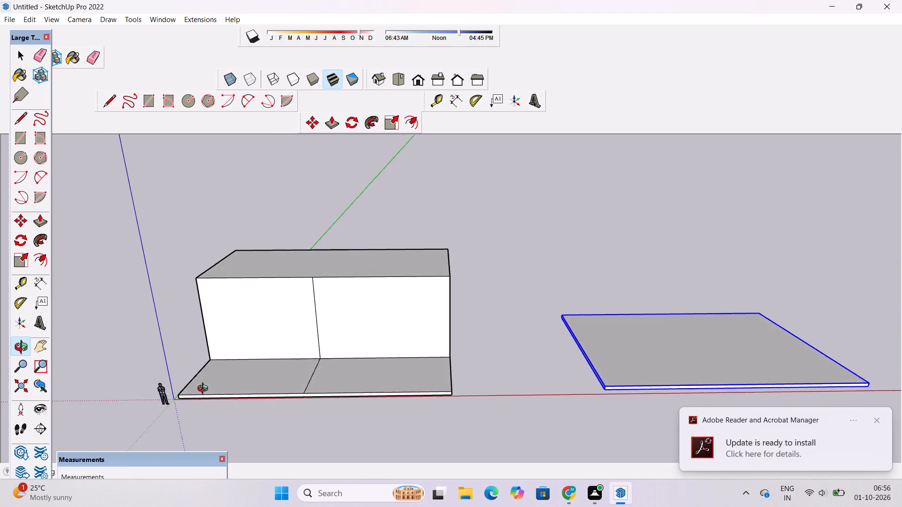
pyautogui.moveTo(205, 390); pyautogui.dragTo(249, 389)
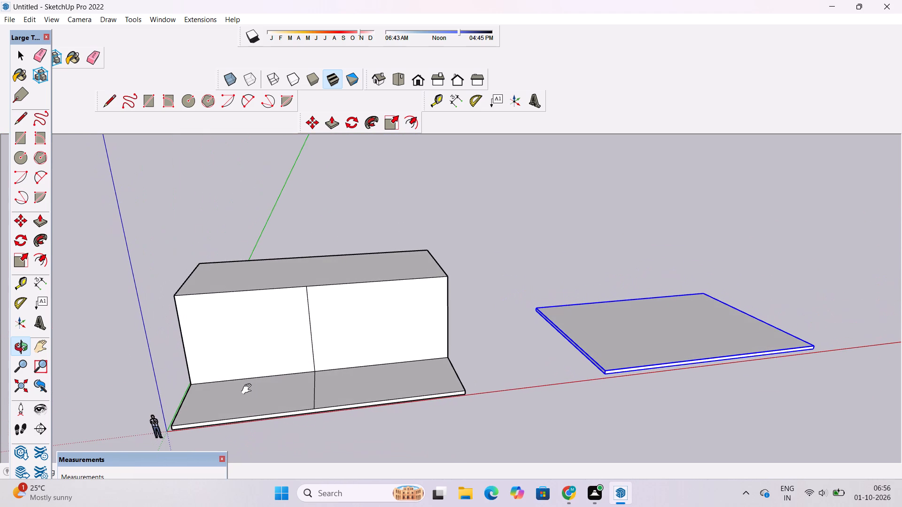
pyautogui.keyDown('shift'); pyautogui.moveTo(335, 345); pyautogui.dragTo(299, 410); pyautogui.keyUp('shift')
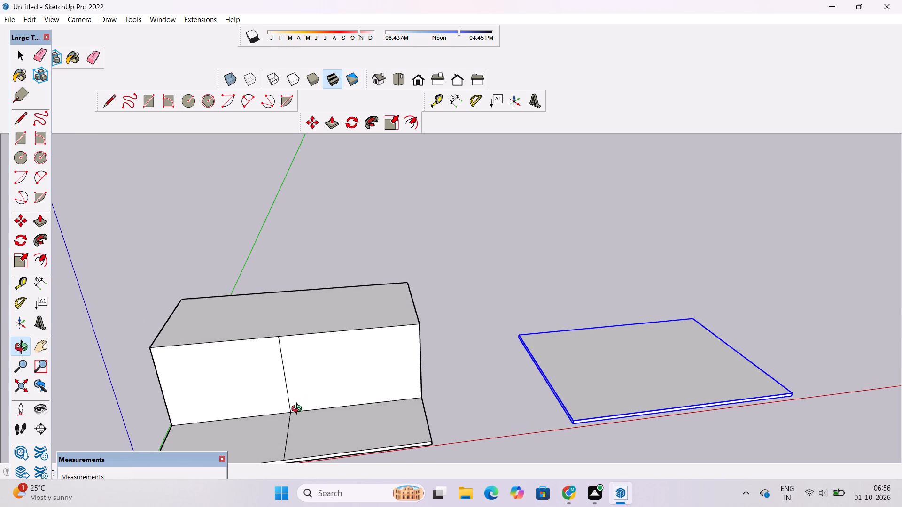
pyautogui.keyDown('shift'); pyautogui.moveTo(299, 410); pyautogui.dragTo(299, 410); pyautogui.keyUp('shift')
pyautogui.keyDown('ctrl'); pyautogui.scroll(6, 299, 410); pyautogui.keyUp('ctrl')
pyautogui.keyDown('ctrl'); pyautogui.scroll(-6, 299, 410); pyautogui.keyUp('ctrl')
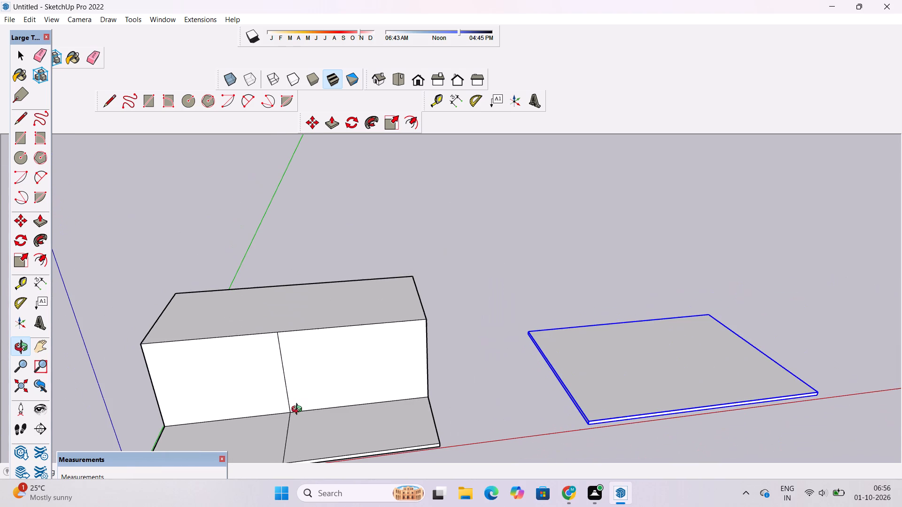
pyautogui.click(421, 84)
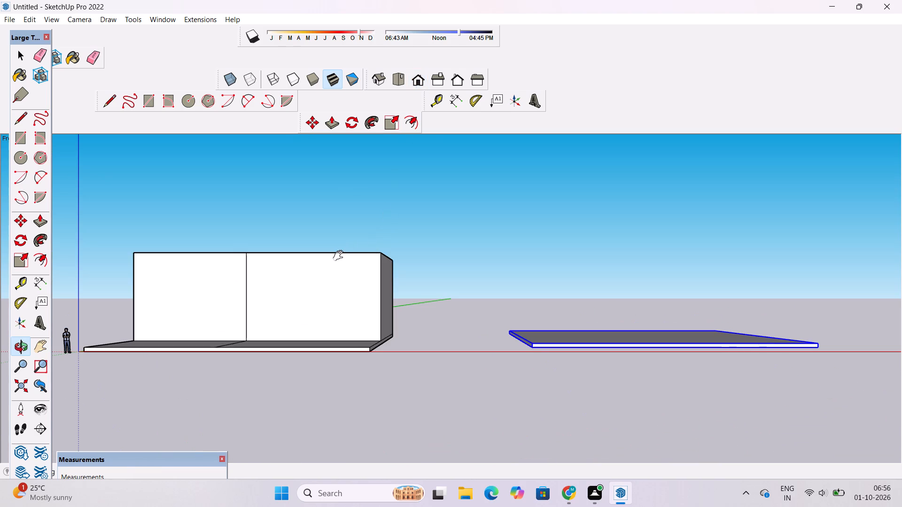
pyautogui.keyDown('shift'); pyautogui.moveTo(340, 256); pyautogui.dragTo(432, 268); pyautogui.keyUp('shift')
pyautogui.moveTo(405, 246); pyautogui.dragTo(432, 323)
pyautogui.keyDown('shift'); pyautogui.moveTo(432, 323); pyautogui.dragTo(429, 377); pyautogui.keyUp('shift')
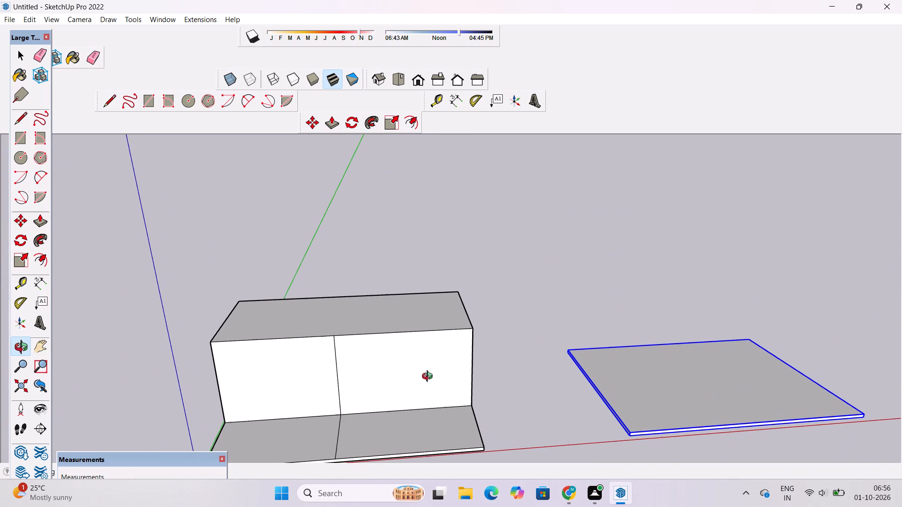
# Push/Pull the top face of the raised block upward by another 10'.
pyautogui.press('p')
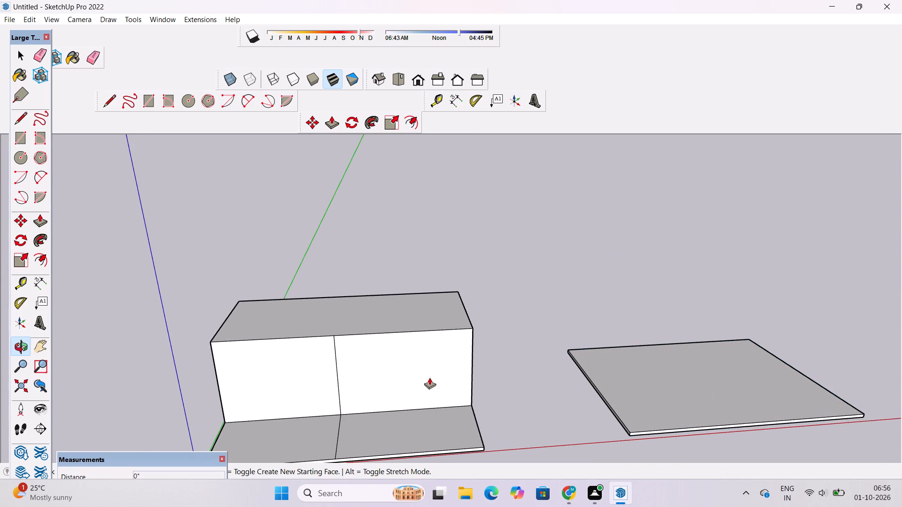
pyautogui.moveTo(414, 319); pyautogui.dragTo(409, 300)
pyautogui.write("10'")
pyautogui.press('Return')
# Copy the grouped slab from its lower back corner facing the block onto the block's top back corner beside the green axis, keeping the original.
pyautogui.press('o')
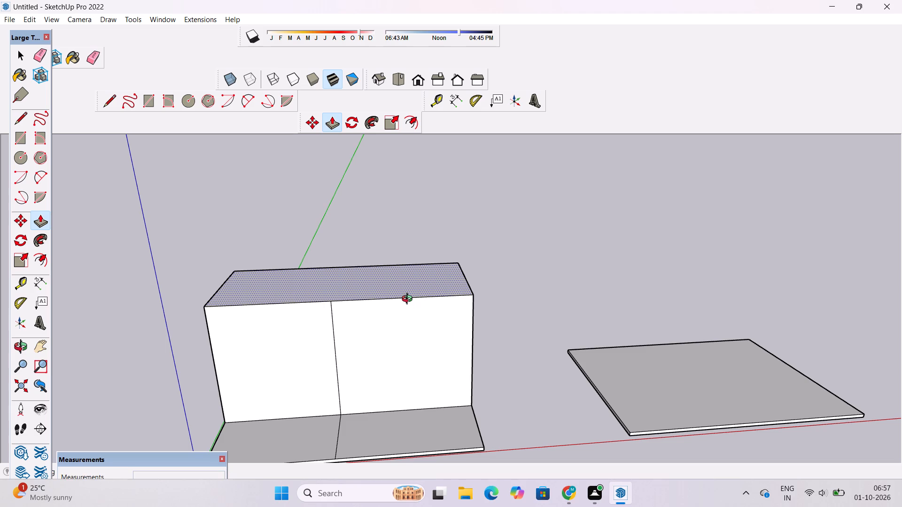
pyautogui.moveTo(355, 280); pyautogui.dragTo(412, 283)
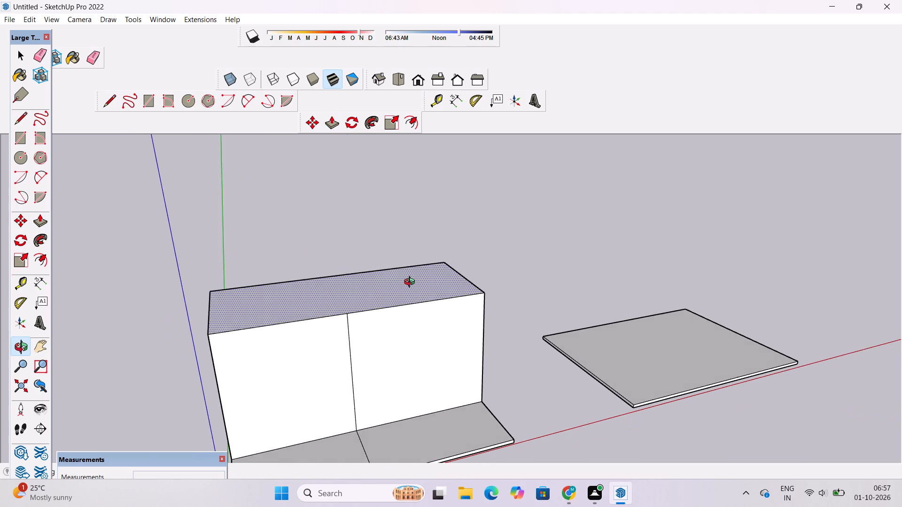
pyautogui.keyDown('ctrl'); pyautogui.scroll(-5, 412, 283); pyautogui.keyUp('ctrl')
pyautogui.keyDown('shift'); pyautogui.moveTo(308, 304); pyautogui.dragTo(328, 350); pyautogui.keyUp('shift')
pyautogui.moveTo(303, 346); pyautogui.dragTo(354, 370)
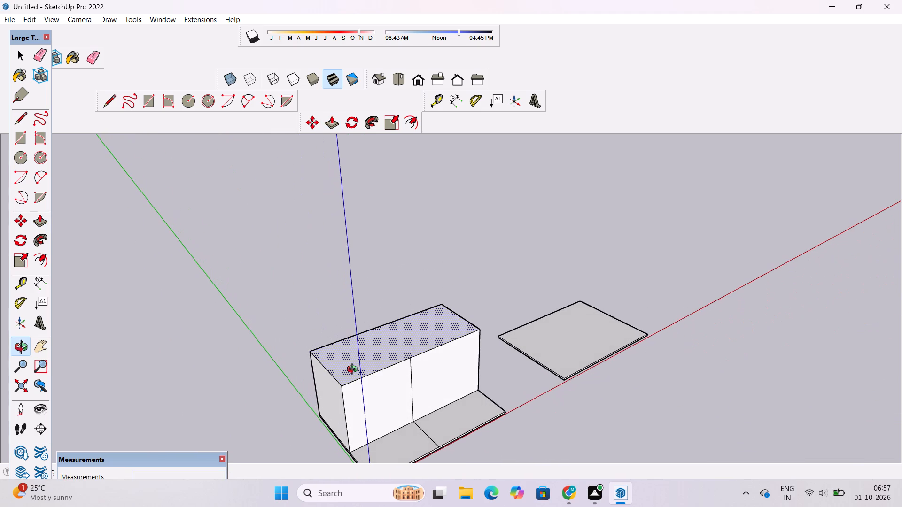
pyautogui.keyDown('ctrl'); pyautogui.scroll(-4, 354, 370); pyautogui.keyUp('ctrl')
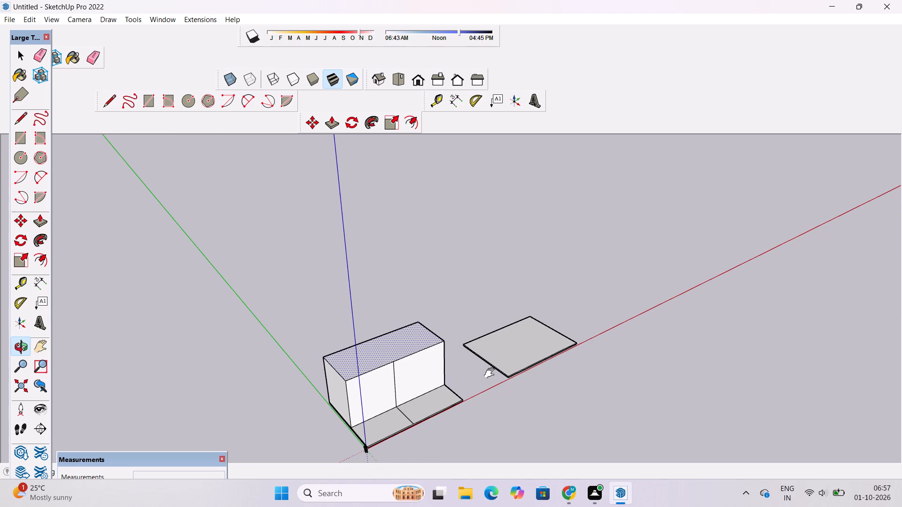
pyautogui.keyDown('ctrl'); pyautogui.keyDown('shift'); pyautogui.scroll(15, 496, 369); pyautogui.keyUp('shift'); pyautogui.keyUp('ctrl')
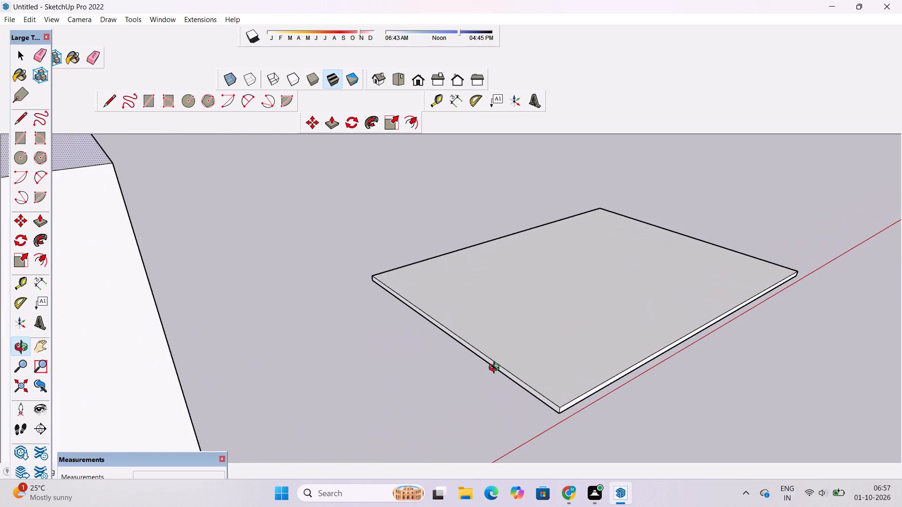
pyautogui.press('space')
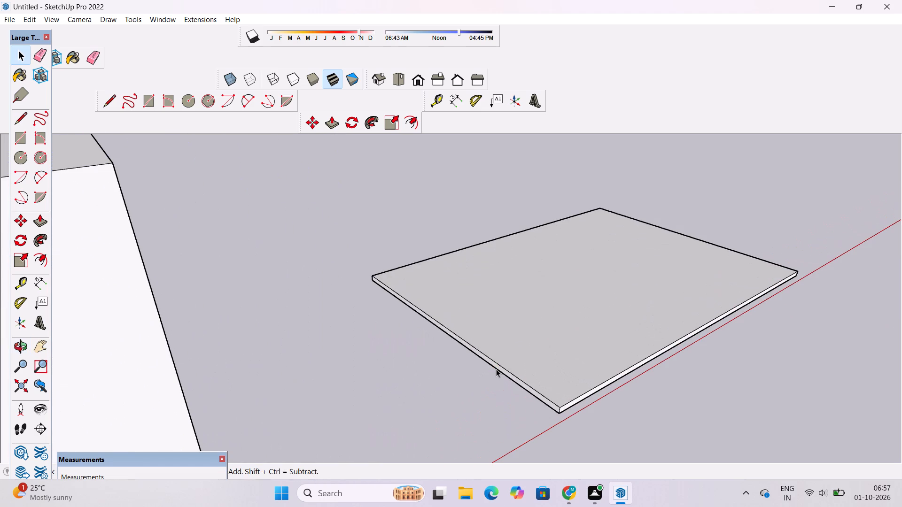
pyautogui.write('m')
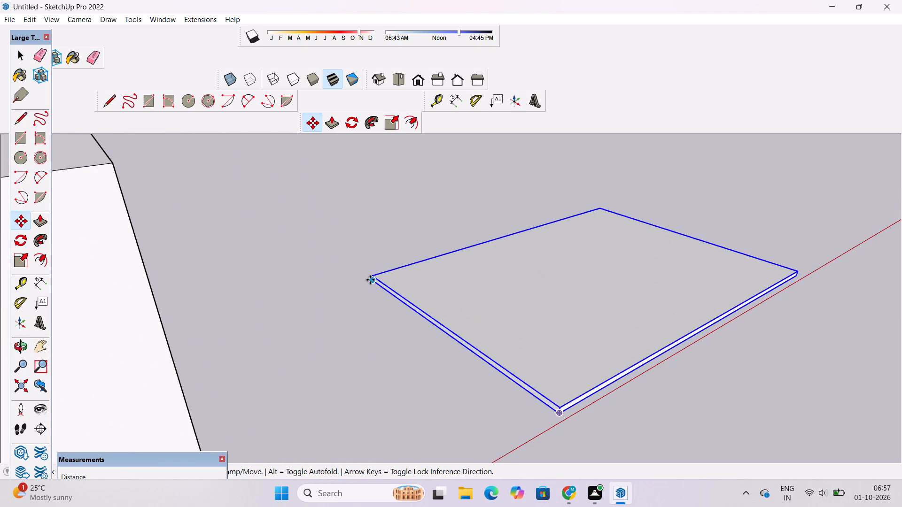
pyautogui.keyDown('ctrl'); pyautogui.scroll(11, 370, 280); pyautogui.keyUp('ctrl')
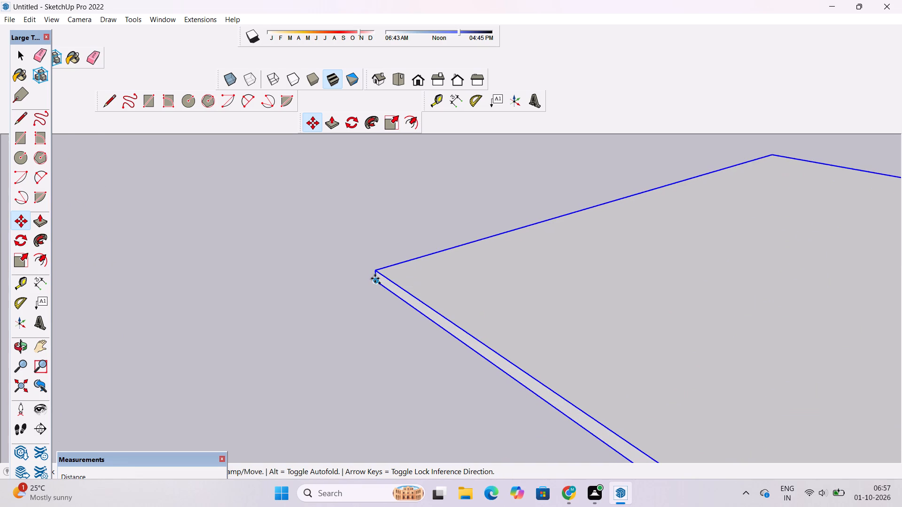
pyautogui.moveTo(375, 278); pyautogui.dragTo(343, 292)
pyautogui.keyDown('ctrl'); pyautogui.scroll(-9, 343, 292); pyautogui.keyUp('ctrl')
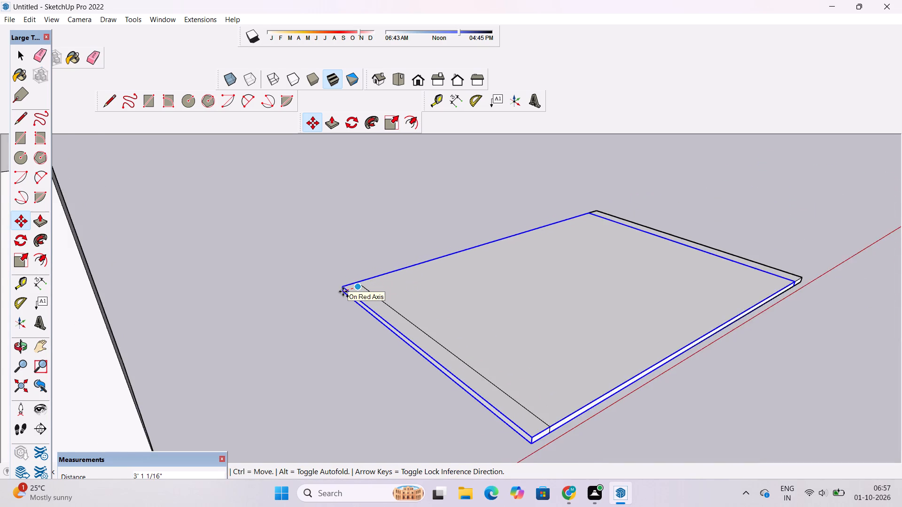
pyautogui.keyDown('ctrl'); pyautogui.scroll(-3, 343, 292); pyautogui.keyUp('ctrl')
pyautogui.keyDown('ctrl'); pyautogui.scroll(-7, 285, 281); pyautogui.keyUp('ctrl')
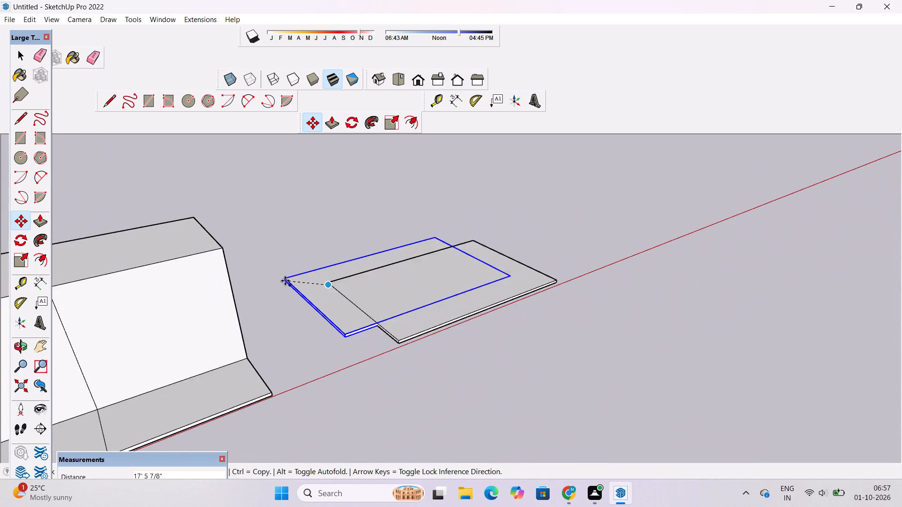
pyautogui.keyDown('ctrl'); pyautogui.scroll(-9, 285, 281); pyautogui.keyUp('ctrl')
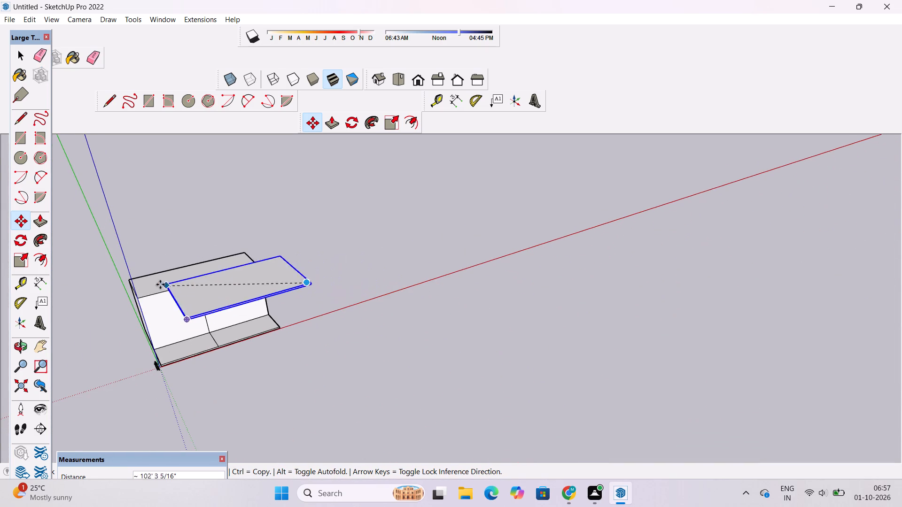
pyautogui.keyDown('ctrl'); pyautogui.scroll(16, 125, 285); pyautogui.keyUp('ctrl')
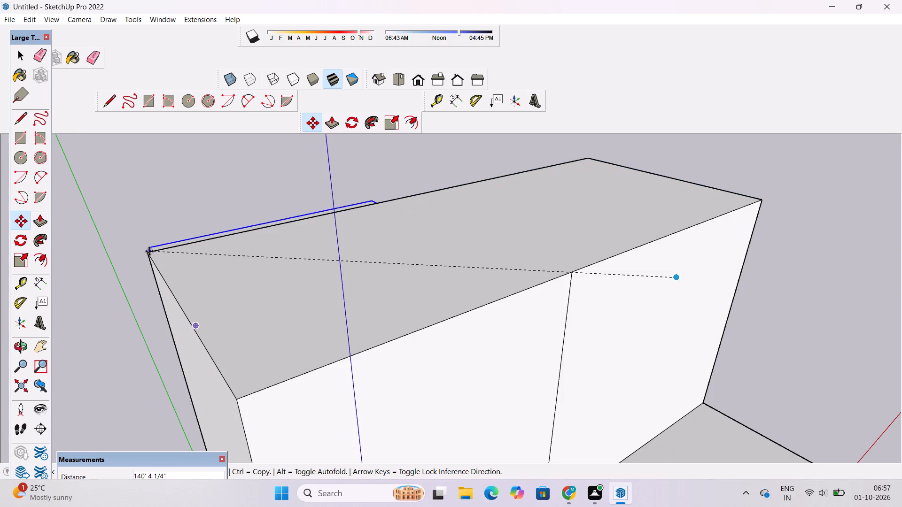
pyautogui.keyDown('ctrl'); pyautogui.scroll(8, 149, 256); pyautogui.keyUp('ctrl')
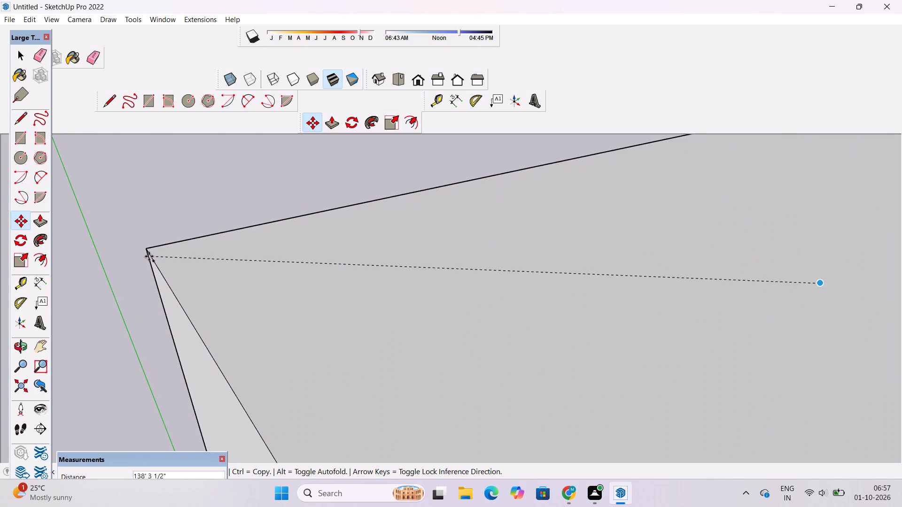
pyautogui.click(148, 248)
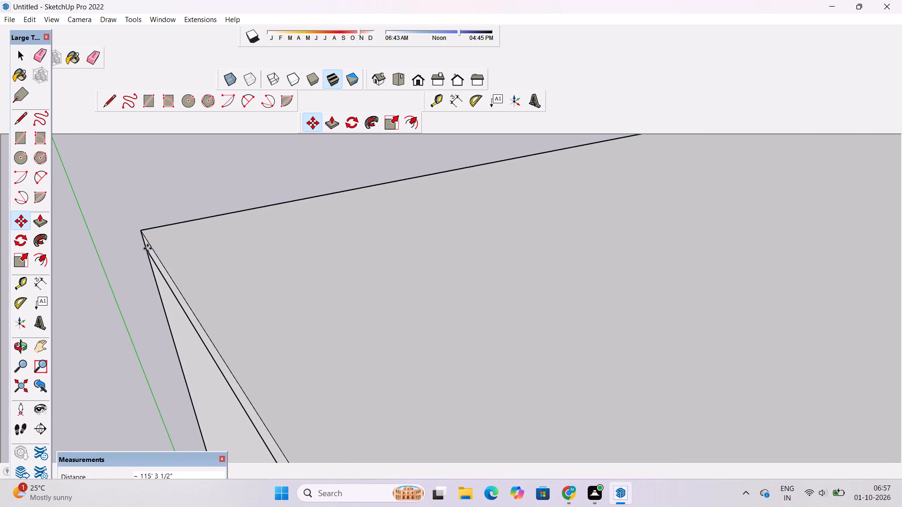
pyautogui.press('space')
# Examine the copied slab overhanging the front strip from the front and several raised angles.
pyautogui.write('o')
pyautogui.keyDown('ctrl'); pyautogui.scroll(-14, 148, 248); pyautogui.keyUp('ctrl')
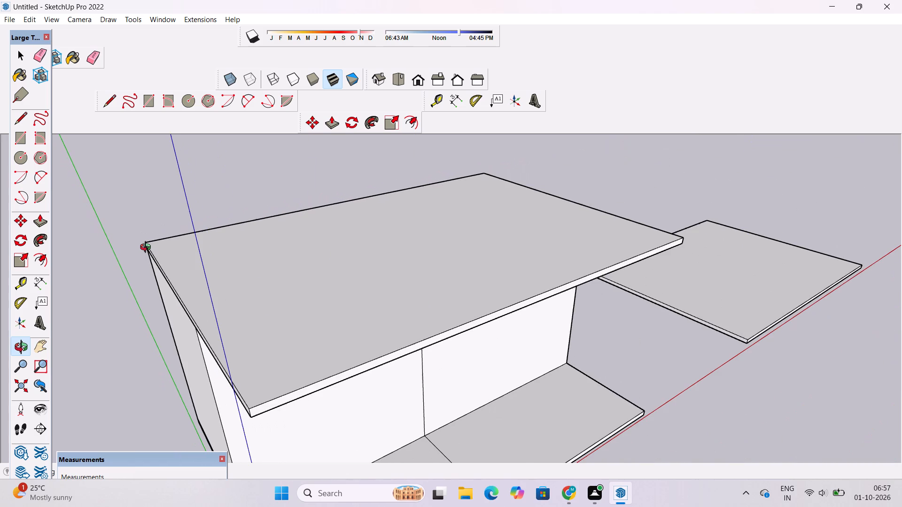
pyautogui.click(419, 80)
pyautogui.moveTo(341, 235); pyautogui.dragTo(354, 297)
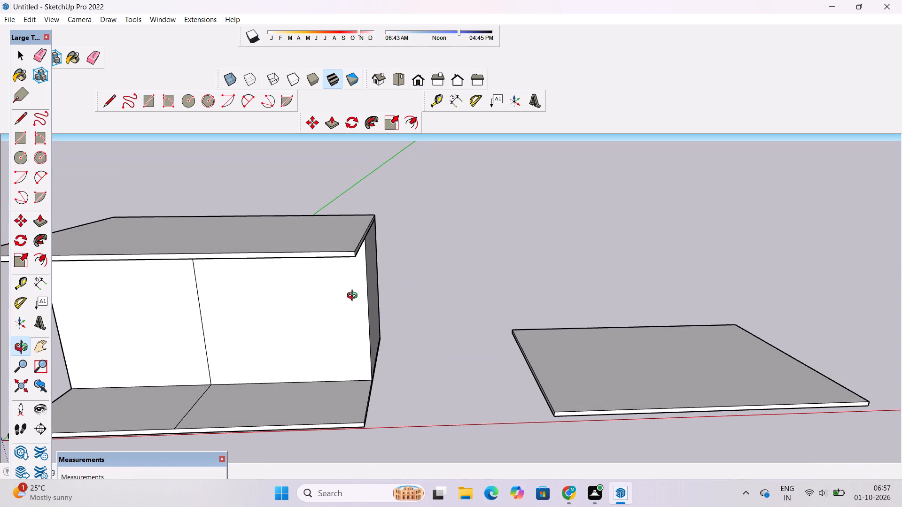
pyautogui.keyDown('ctrl'); pyautogui.keyDown('shift'); pyautogui.scroll(-4, 354, 297); pyautogui.keyUp('shift'); pyautogui.keyUp('ctrl')
pyautogui.keyDown('shift'); pyautogui.moveTo(208, 298); pyautogui.dragTo(329, 322); pyautogui.keyUp('shift')
pyautogui.moveTo(286, 311); pyautogui.dragTo(336, 330)
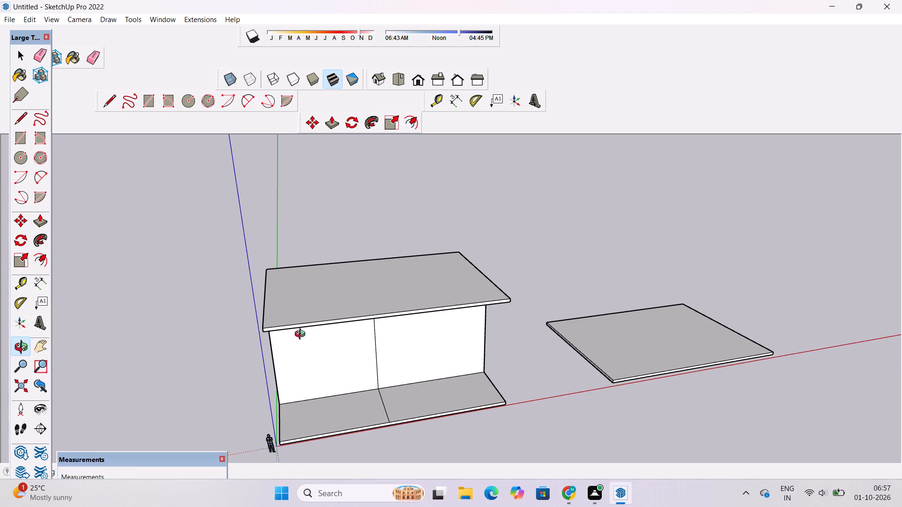
pyautogui.moveTo(305, 292); pyautogui.dragTo(285, 370)
pyautogui.keyDown('shift'); pyautogui.moveTo(352, 360); pyautogui.dragTo(280, 316); pyautogui.keyUp('shift')
pyautogui.moveTo(304, 392); pyautogui.dragTo(255, 303)
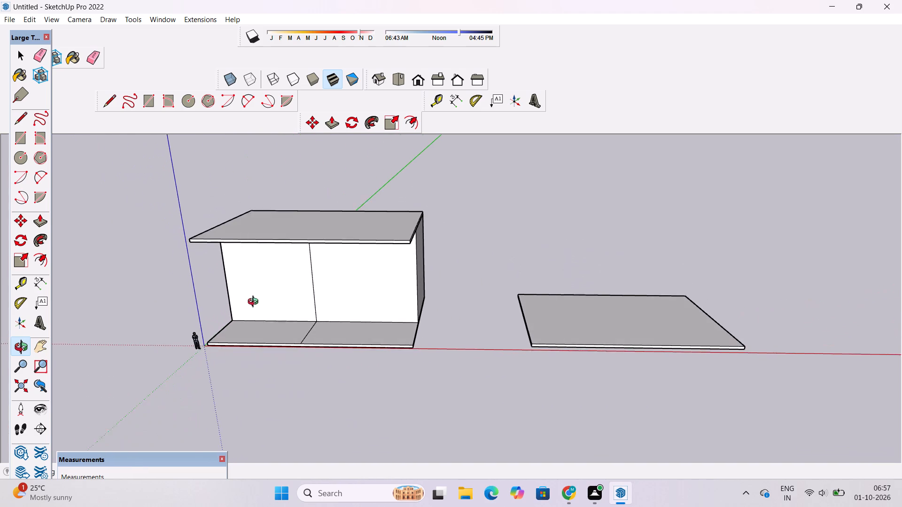
# Examine the block, its divided front strip, the overhanging roof slab and the original slab from the front and several raised angles.
pyautogui.moveTo(255, 303); pyautogui.dragTo(256, 301)
pyautogui.keyDown('shift'); pyautogui.moveTo(265, 275); pyautogui.dragTo(346, 304); pyautogui.keyUp('shift')
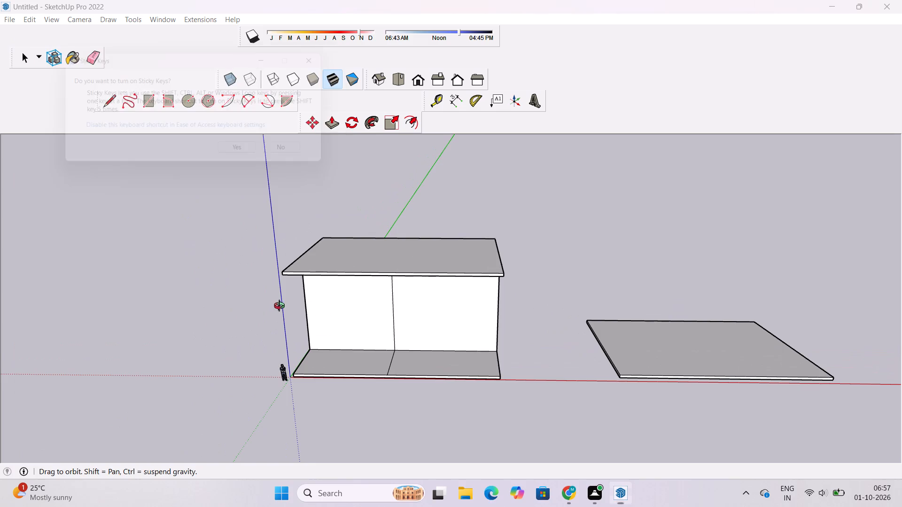
pyautogui.moveTo(280, 307); pyautogui.dragTo(334, 323)
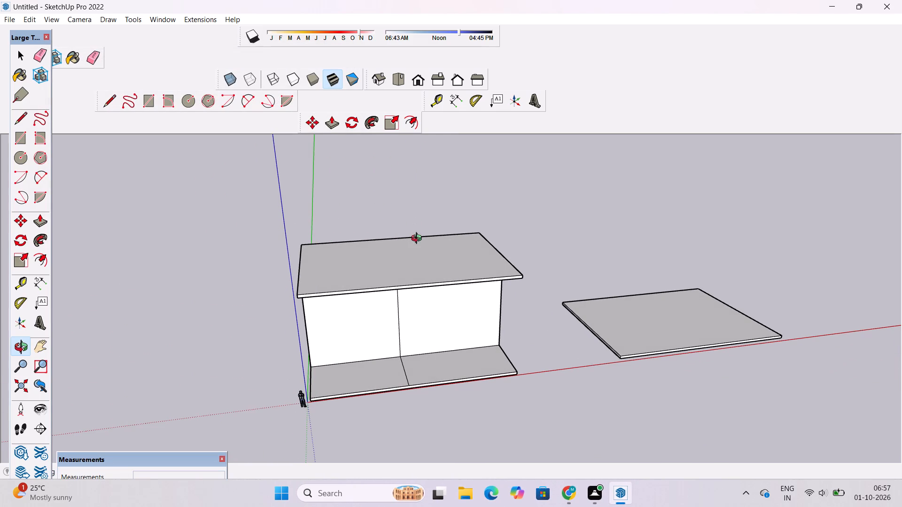
pyautogui.moveTo(436, 293); pyautogui.dragTo(420, 369)
pyautogui.keyDown('shift'); pyautogui.moveTo(381, 337); pyautogui.dragTo(348, 305); pyautogui.keyUp('shift')
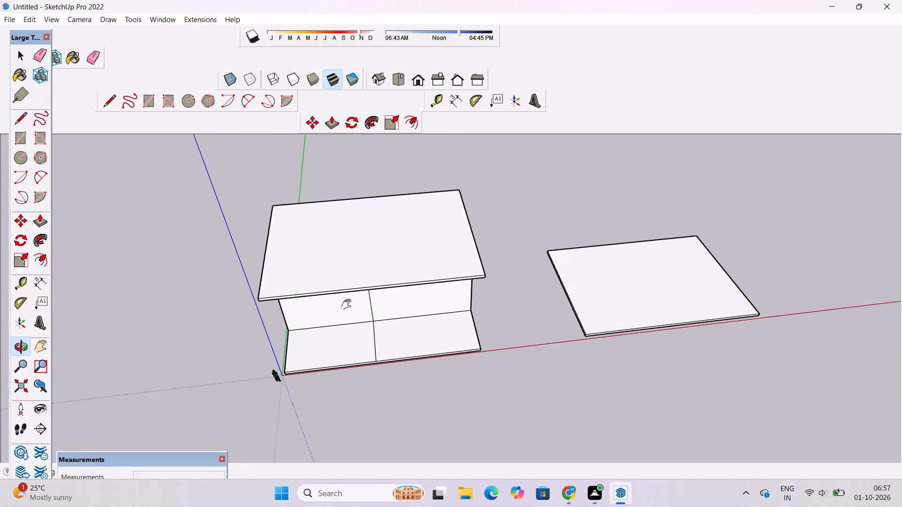
pyautogui.keyDown('shift'); pyautogui.moveTo(348, 305); pyautogui.dragTo(337, 294); pyautogui.keyUp('shift')
pyautogui.moveTo(288, 332); pyautogui.dragTo(381, 257)
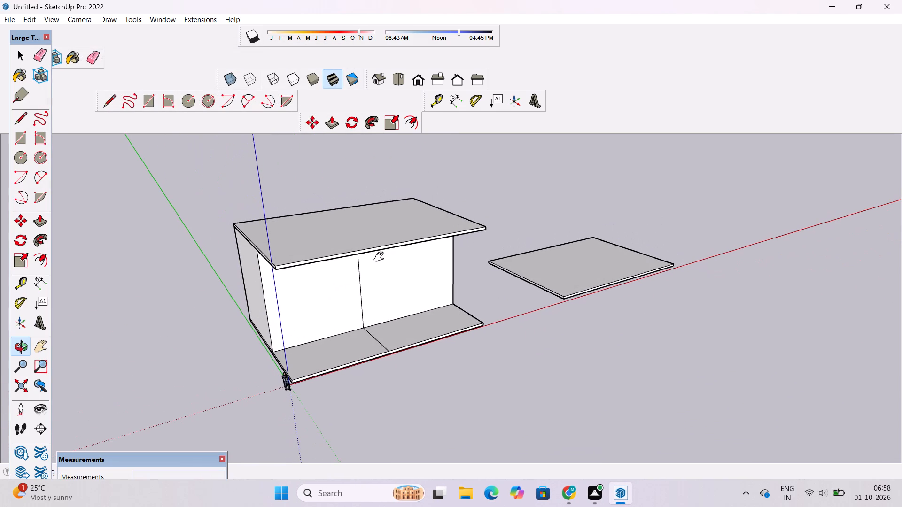
pyautogui.keyDown('shift'); pyautogui.moveTo(368, 309); pyautogui.dragTo(380, 222); pyautogui.keyUp('shift')
pyautogui.moveTo(366, 244); pyautogui.dragTo(359, 234)
pyautogui.keyDown('shift'); pyautogui.moveTo(373, 240); pyautogui.dragTo(340, 408); pyautogui.keyUp('shift')
pyautogui.keyDown('shift'); pyautogui.moveTo(373, 350); pyautogui.dragTo(353, 369); pyautogui.keyUp('shift')
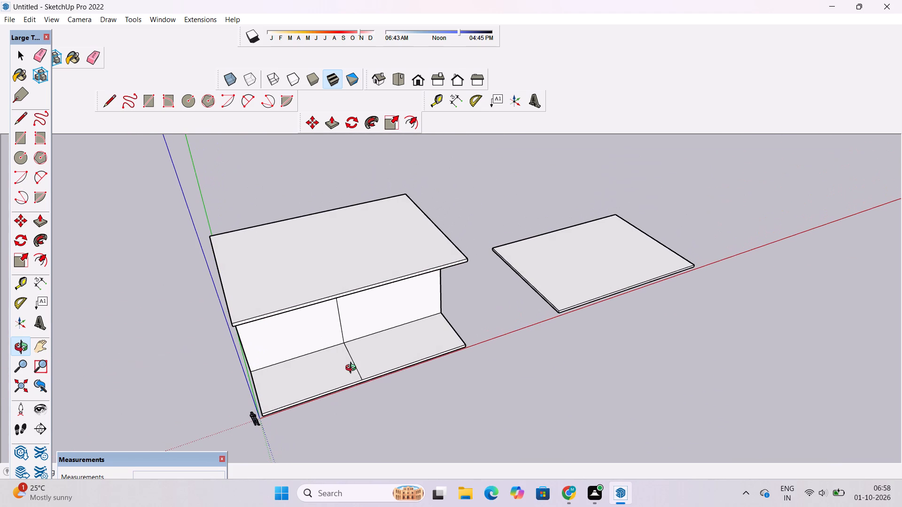
pyautogui.moveTo(389, 347); pyautogui.dragTo(298, 389)
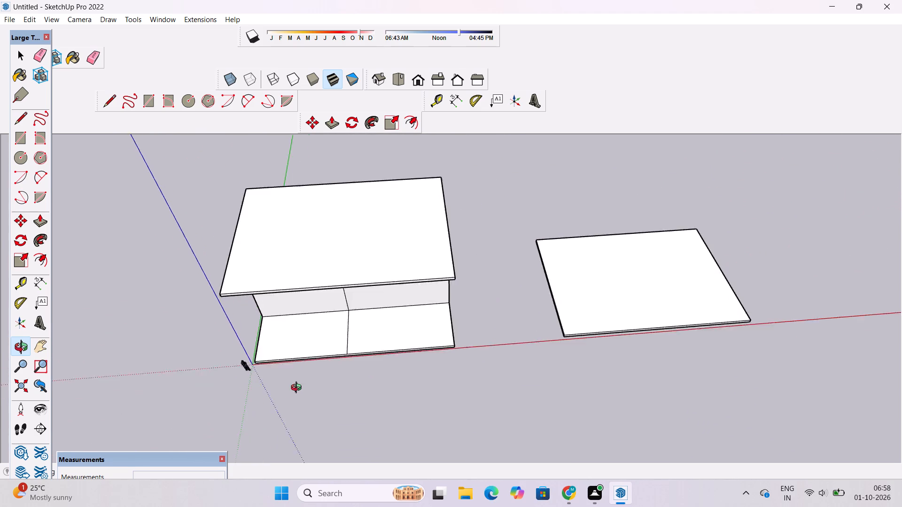
pyautogui.moveTo(298, 389); pyautogui.dragTo(232, 361)
pyautogui.keyDown('shift'); pyautogui.moveTo(264, 300); pyautogui.dragTo(318, 324); pyautogui.keyUp('shift')
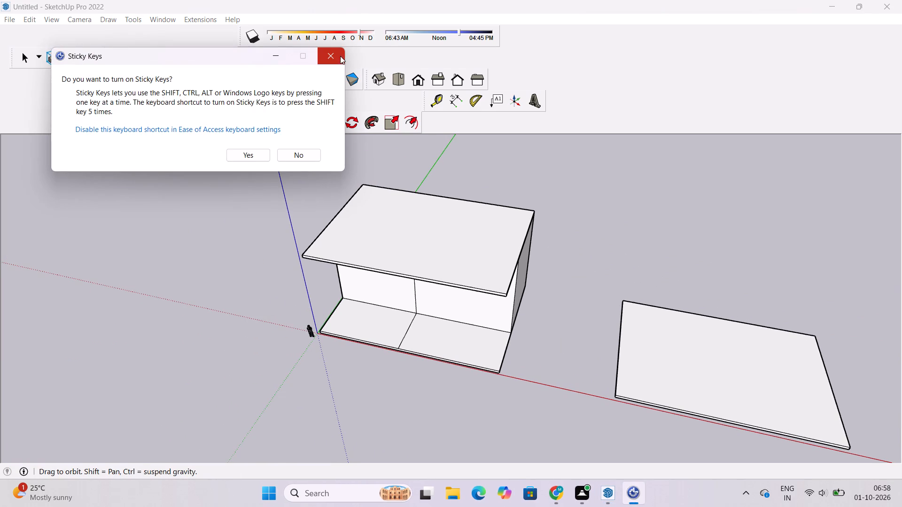
pyautogui.moveTo(338, 287); pyautogui.dragTo(373, 323)
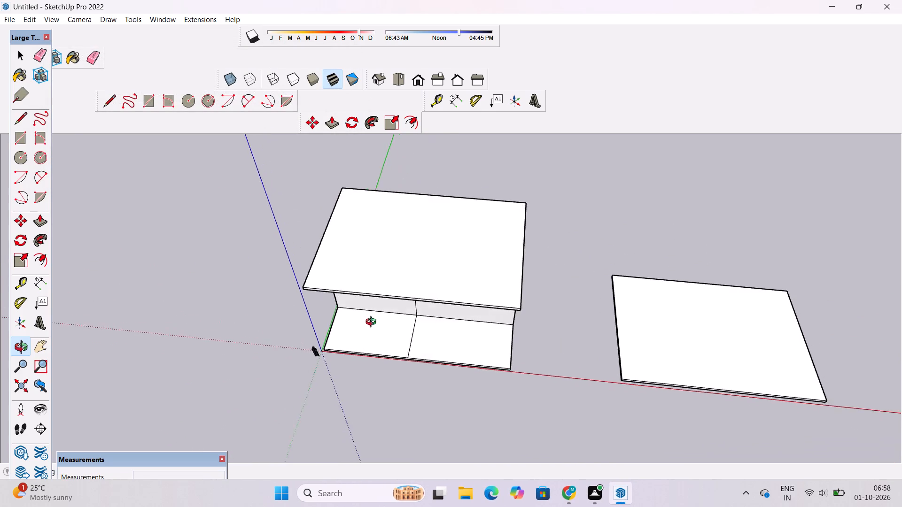
pyautogui.moveTo(373, 323); pyautogui.dragTo(395, 328)
# Place a guide line on the front strip 1.5' inward from its short side edge beside the green axis.
pyautogui.keyDown('ctrl'); pyautogui.scroll(6, 346, 344); pyautogui.keyUp('ctrl')
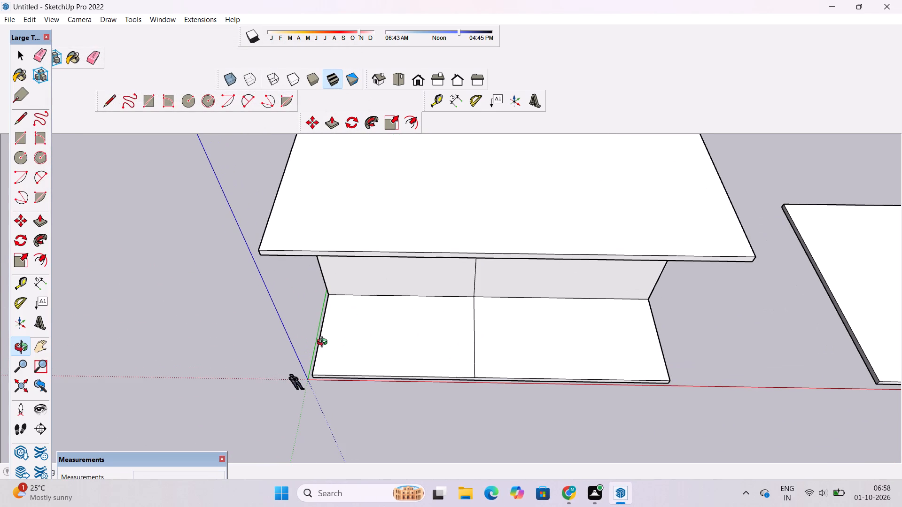
pyautogui.keyDown('shift'); pyautogui.moveTo(324, 343); pyautogui.dragTo(342, 335); pyautogui.keyUp('shift')
pyautogui.keyDown('ctrl'); pyautogui.keyDown('shift'); pyautogui.scroll(6, 342, 335); pyautogui.keyUp('shift'); pyautogui.keyUp('ctrl')
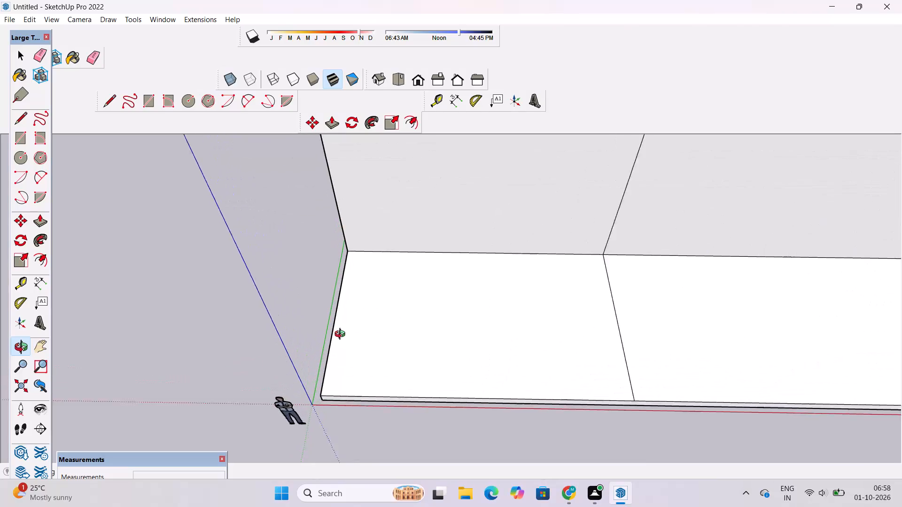
pyautogui.keyDown('ctrl'); pyautogui.keyDown('shift'); pyautogui.scroll(1, 342, 335); pyautogui.keyUp('shift'); pyautogui.keyUp('ctrl')
pyautogui.press('t')
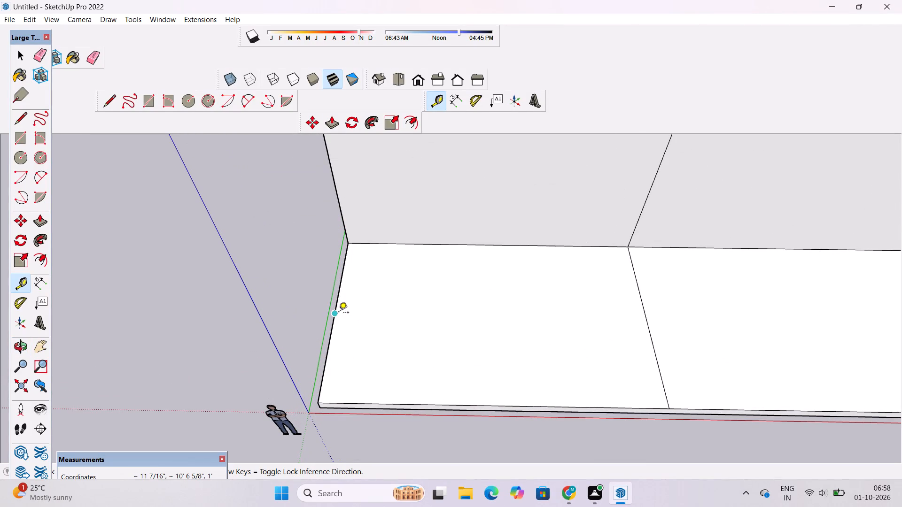
pyautogui.moveTo(337, 314); pyautogui.dragTo(382, 311)
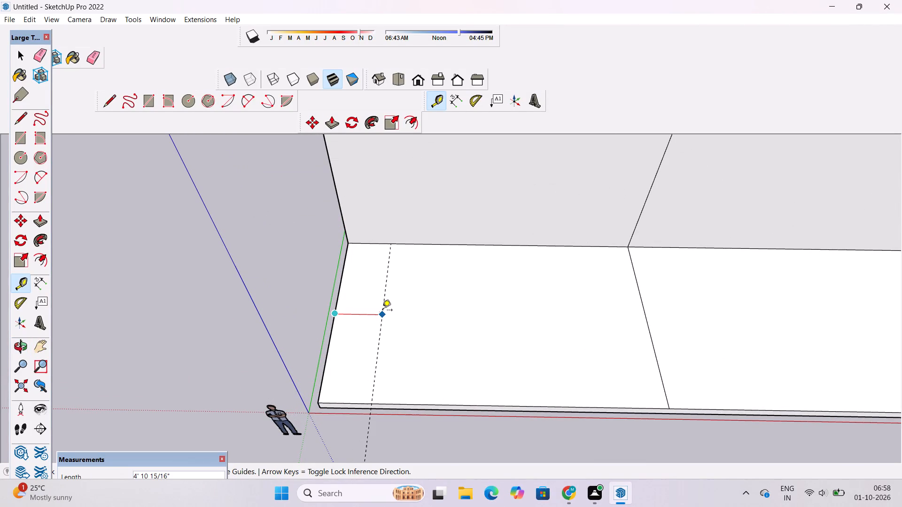
pyautogui.write("1.5'")
pyautogui.press('Return')
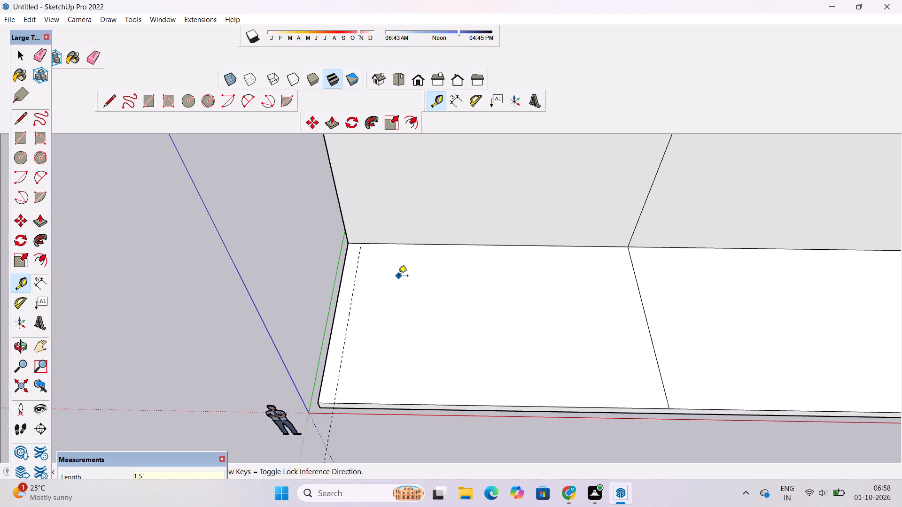
# Place a guide line on the front strip 1.5' inward from its long front edge along the red axis.
pyautogui.keyDown('ctrl'); pyautogui.scroll(-4, 398, 277); pyautogui.keyUp('ctrl')
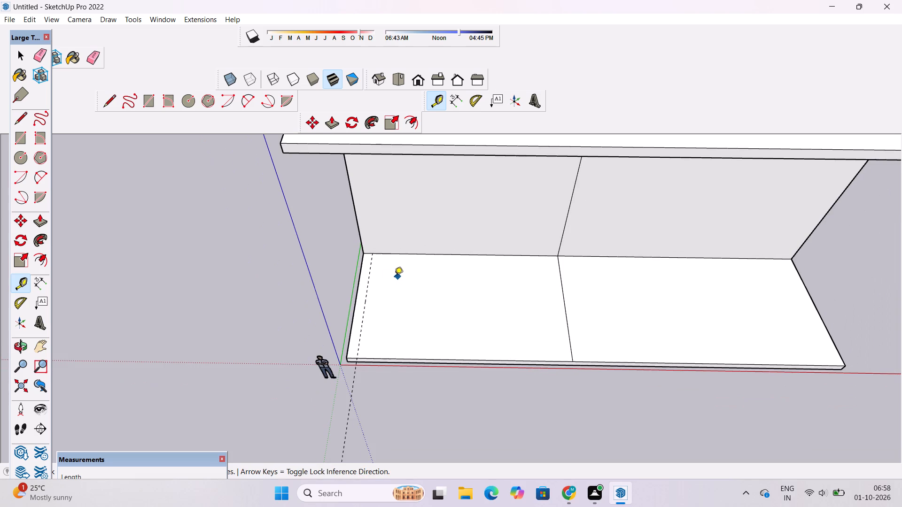
pyautogui.click(460, 361)
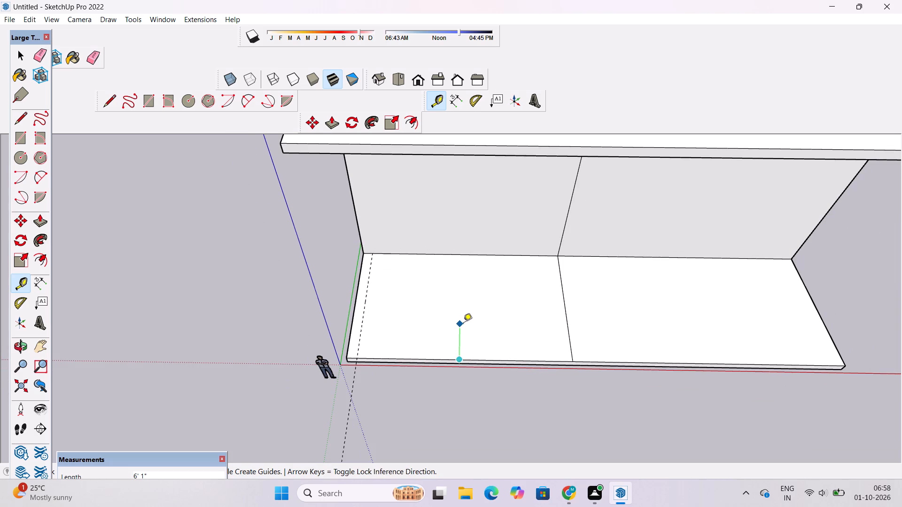
pyautogui.press('space')
pyautogui.press('t')
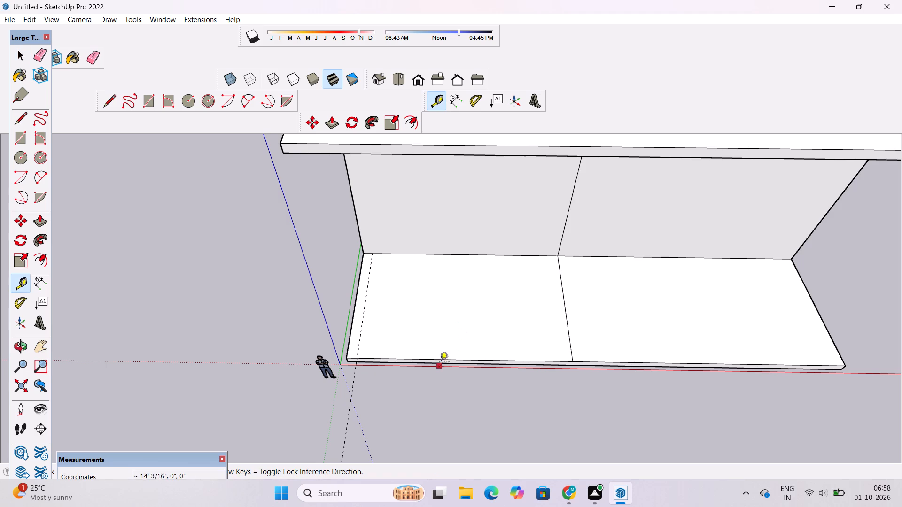
pyautogui.moveTo(446, 357); pyautogui.dragTo(456, 312)
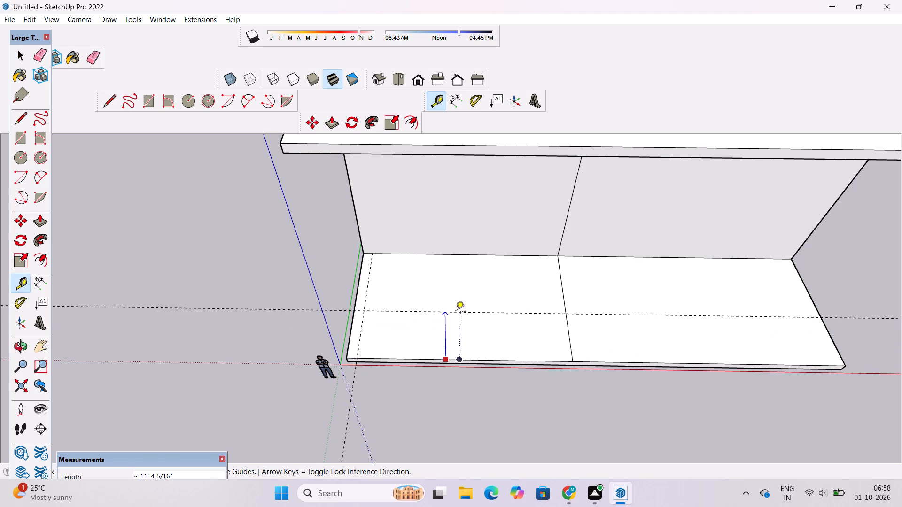
pyautogui.write("1.5'")
pyautogui.press('Return')
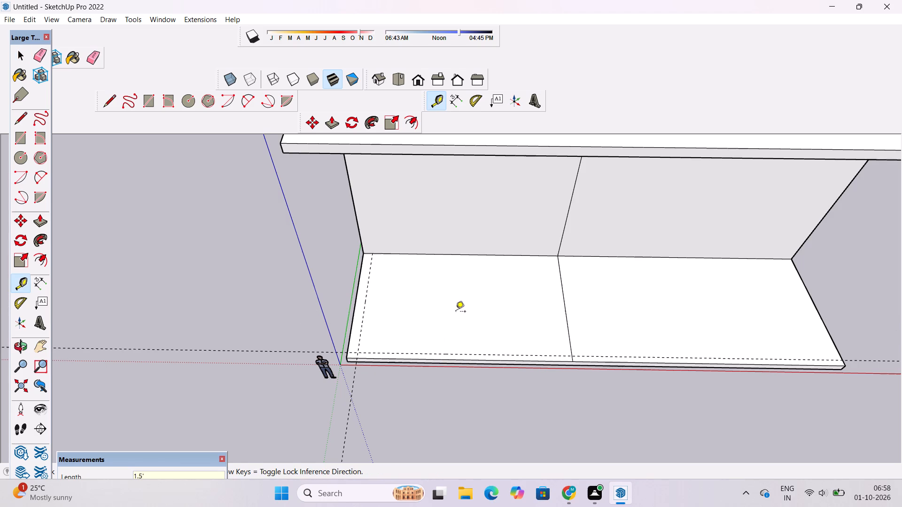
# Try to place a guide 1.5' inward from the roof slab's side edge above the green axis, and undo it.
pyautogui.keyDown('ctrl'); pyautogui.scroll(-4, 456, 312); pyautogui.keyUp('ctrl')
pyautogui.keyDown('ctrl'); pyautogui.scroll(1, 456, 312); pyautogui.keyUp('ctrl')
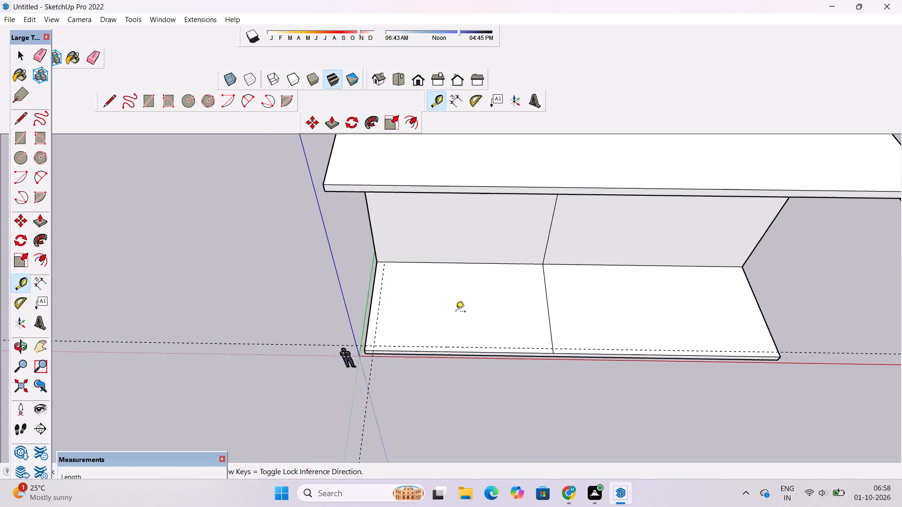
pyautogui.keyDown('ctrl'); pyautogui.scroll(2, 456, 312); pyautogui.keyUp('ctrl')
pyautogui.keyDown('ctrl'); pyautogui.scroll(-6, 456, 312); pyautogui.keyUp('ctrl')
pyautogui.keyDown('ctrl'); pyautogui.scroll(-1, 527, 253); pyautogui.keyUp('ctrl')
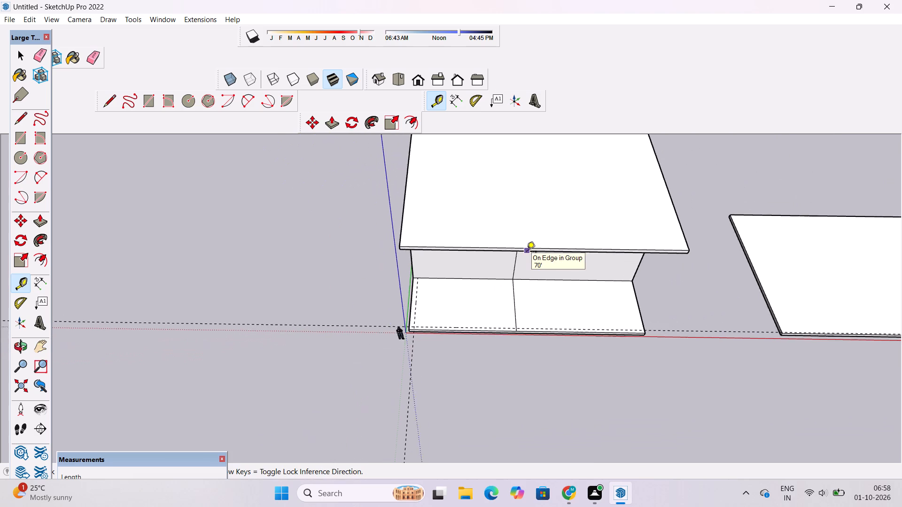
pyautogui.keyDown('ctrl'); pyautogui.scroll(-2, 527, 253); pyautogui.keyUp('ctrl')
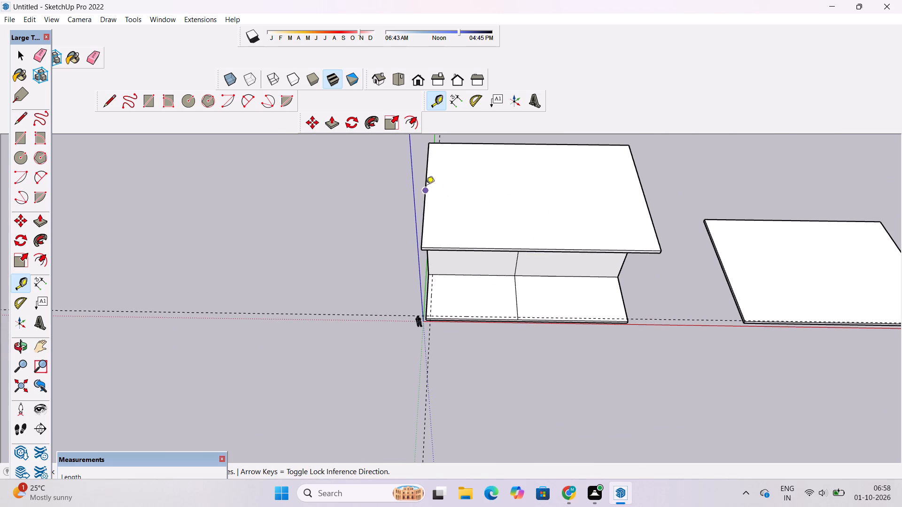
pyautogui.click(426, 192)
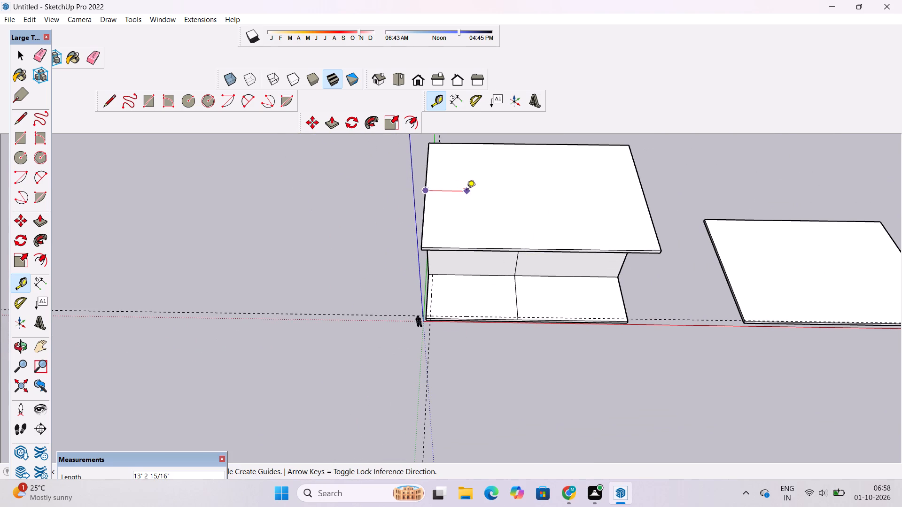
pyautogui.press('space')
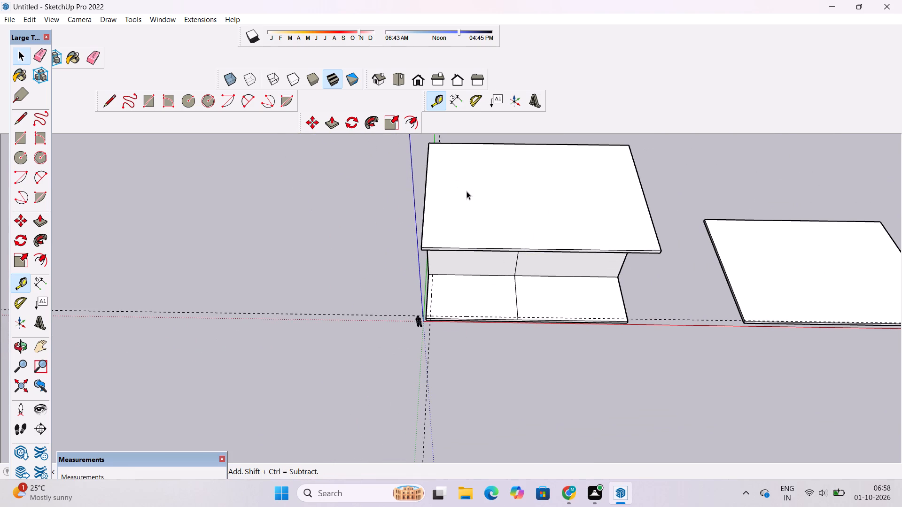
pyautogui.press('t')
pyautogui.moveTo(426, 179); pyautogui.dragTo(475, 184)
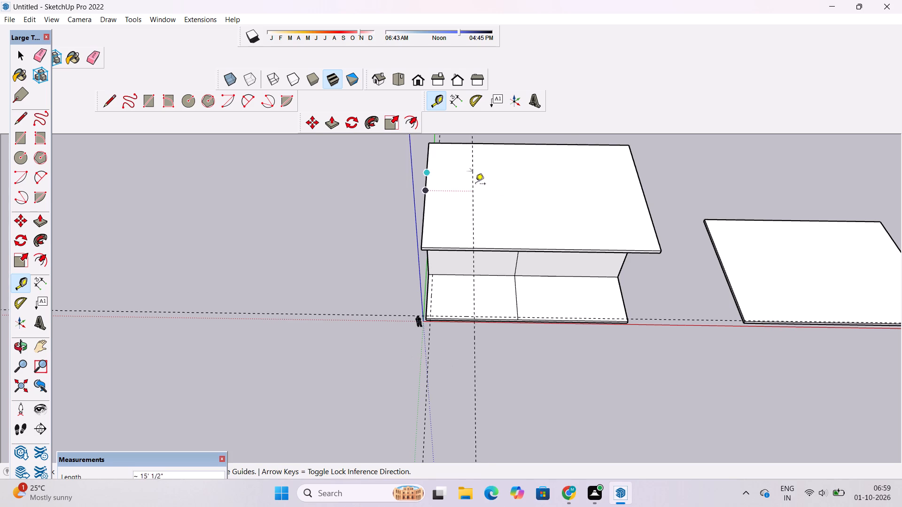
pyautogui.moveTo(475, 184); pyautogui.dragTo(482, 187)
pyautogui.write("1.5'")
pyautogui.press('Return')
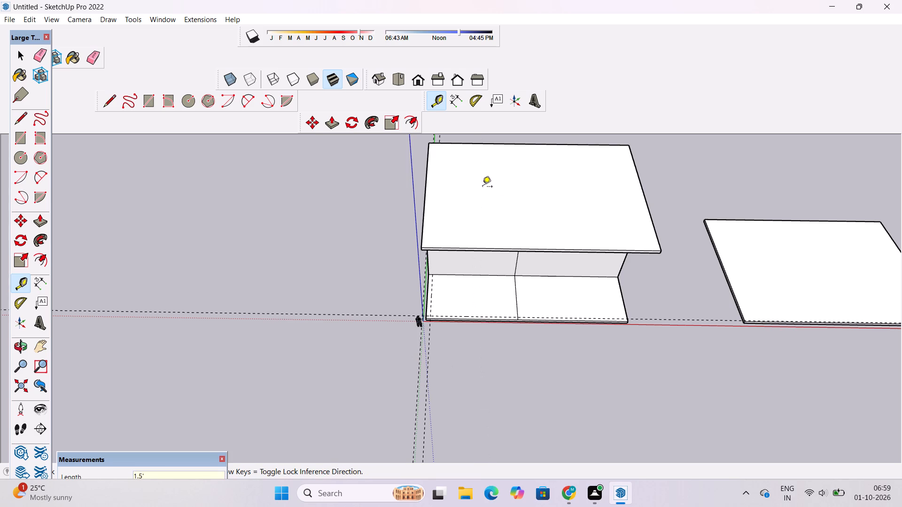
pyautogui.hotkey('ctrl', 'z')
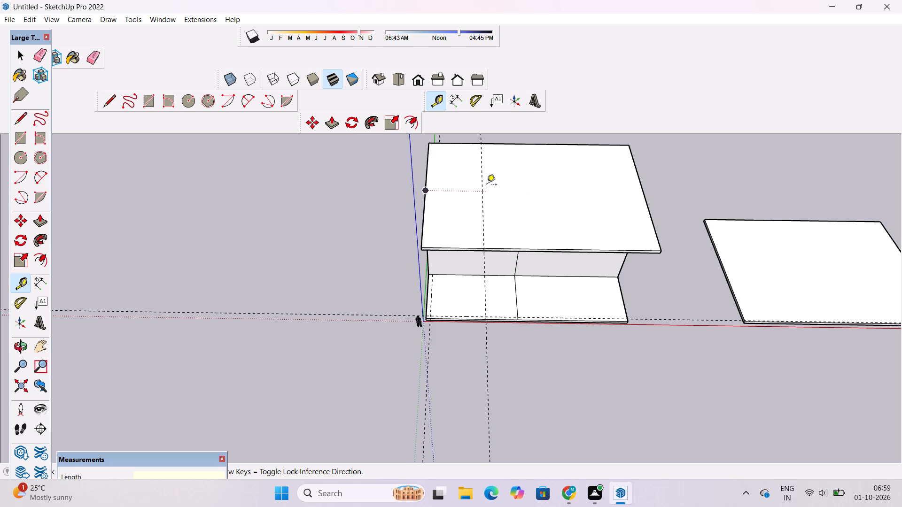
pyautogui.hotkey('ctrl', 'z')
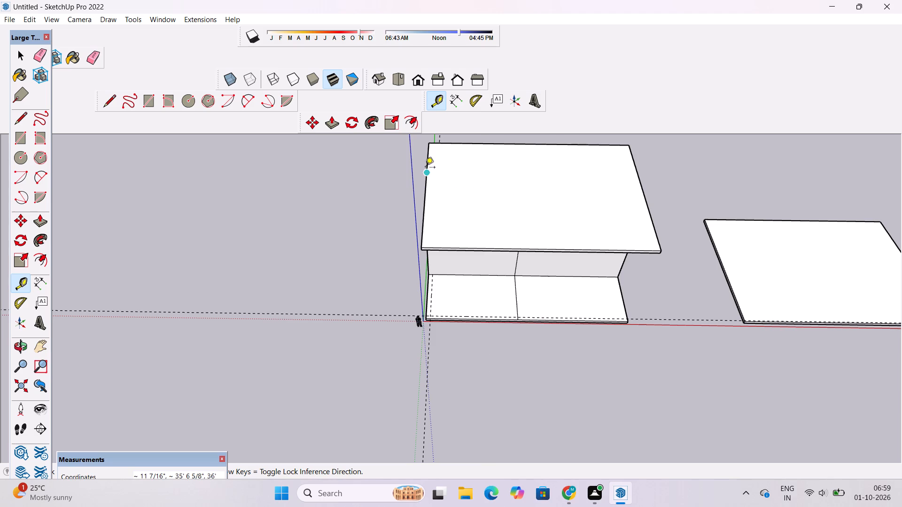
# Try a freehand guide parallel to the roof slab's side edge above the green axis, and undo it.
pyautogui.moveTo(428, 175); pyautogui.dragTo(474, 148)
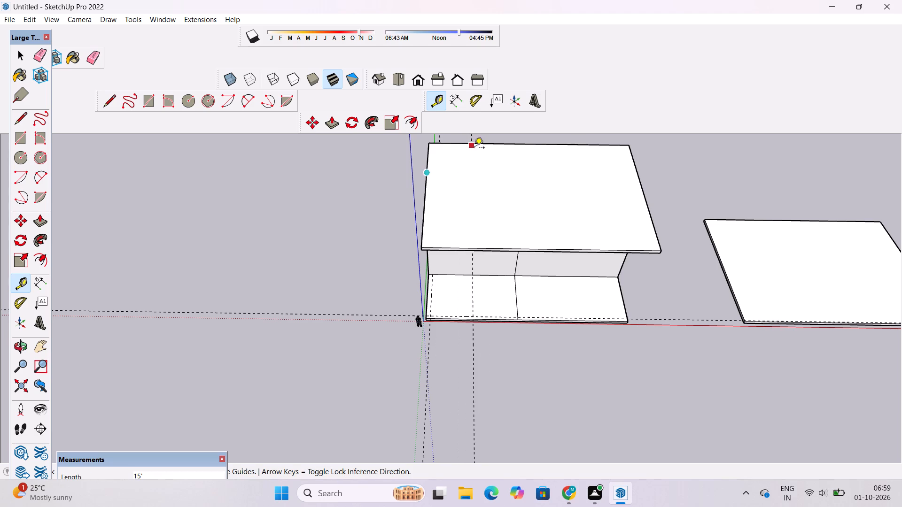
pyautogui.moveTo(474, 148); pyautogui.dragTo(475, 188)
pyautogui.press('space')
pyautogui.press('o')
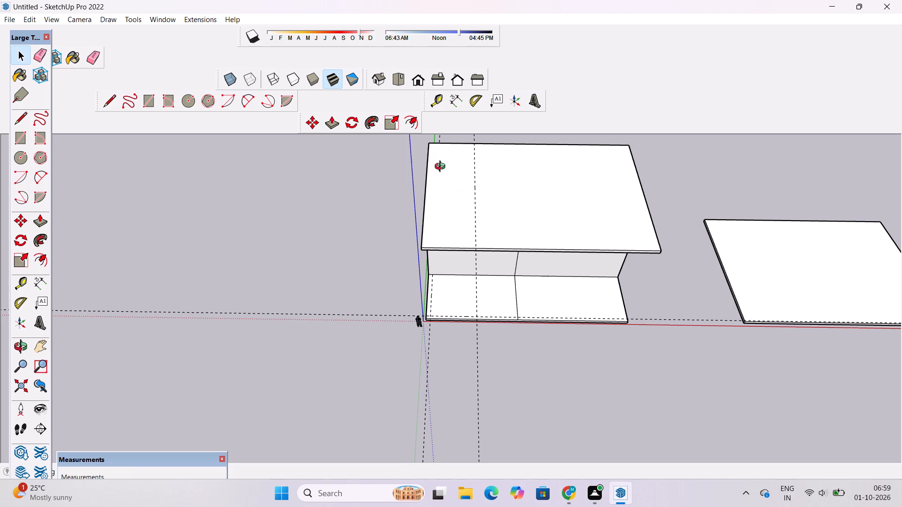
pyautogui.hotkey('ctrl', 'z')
# Place a guide line on the roof slab's top face 1.5' inward from its side edge nearest the blue axis.
pyautogui.keyDown('ctrl'); pyautogui.click(458, 168); pyautogui.keyUp('ctrl')
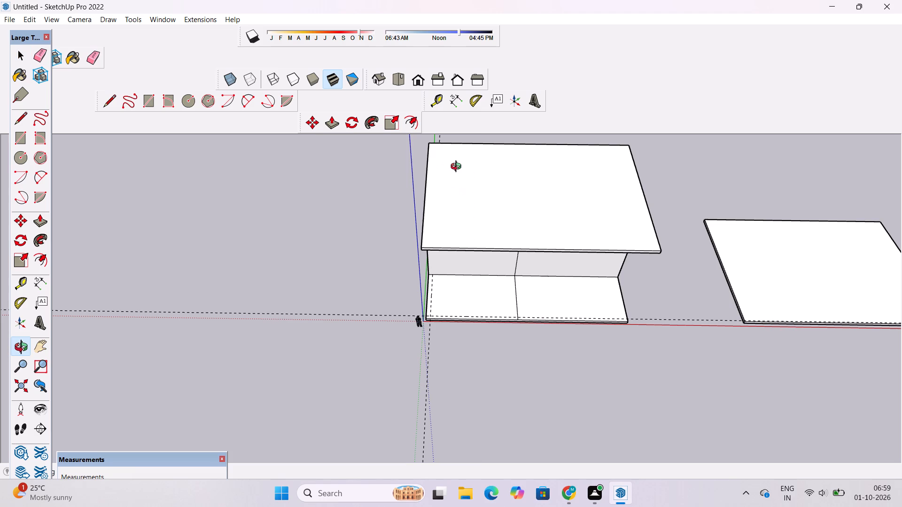
pyautogui.keyDown('shift'); pyautogui.moveTo(458, 168); pyautogui.dragTo(437, 232); pyautogui.keyUp('shift')
pyautogui.keyDown('ctrl'); pyautogui.keyDown('shift'); pyautogui.scroll(4, 421, 267); pyautogui.keyUp('shift'); pyautogui.keyUp('ctrl')
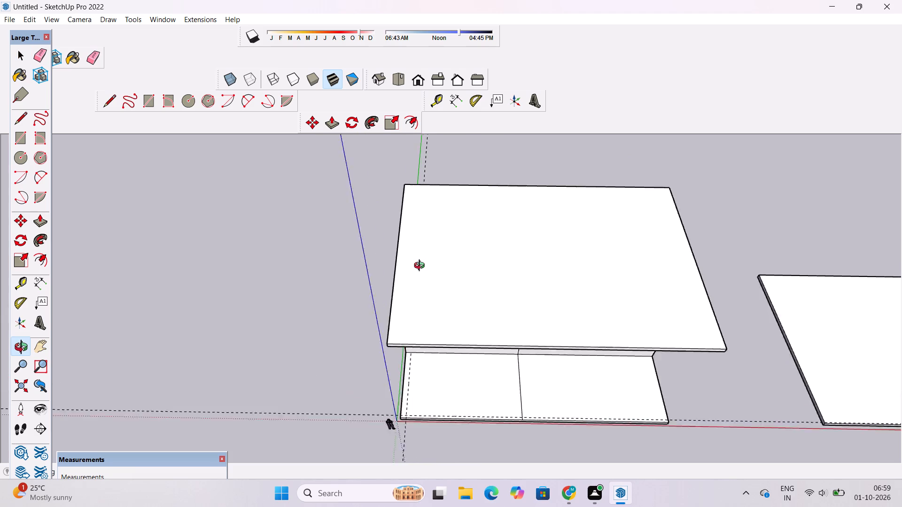
pyautogui.keyDown('ctrl'); pyautogui.keyDown('shift'); pyautogui.scroll(4, 421, 267); pyautogui.keyUp('shift'); pyautogui.keyUp('ctrl')
pyautogui.keyDown('ctrl'); pyautogui.keyDown('shift'); pyautogui.scroll(-4, 421, 267); pyautogui.keyUp('shift'); pyautogui.keyUp('ctrl')
pyautogui.keyDown('shift'); pyautogui.moveTo(476, 268); pyautogui.dragTo(416, 240); pyautogui.keyUp('shift')
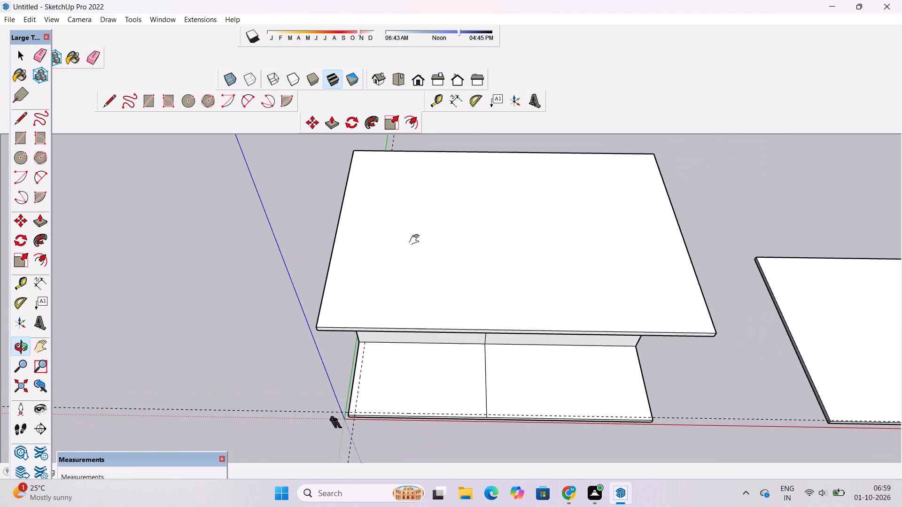
pyautogui.keyDown('shift'); pyautogui.moveTo(416, 240); pyautogui.dragTo(414, 239); pyautogui.keyUp('shift')
pyautogui.keyDown('ctrl'); pyautogui.keyDown('shift'); pyautogui.scroll(3, 414, 239); pyautogui.keyUp('shift'); pyautogui.keyUp('ctrl')
pyautogui.press('t')
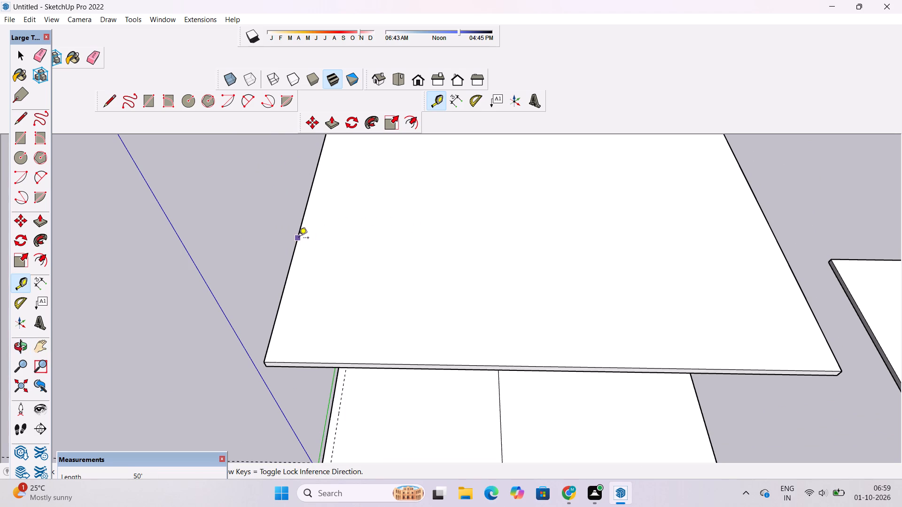
pyautogui.moveTo(299, 238); pyautogui.dragTo(360, 235)
pyautogui.write("1.5'")
pyautogui.press('Return')
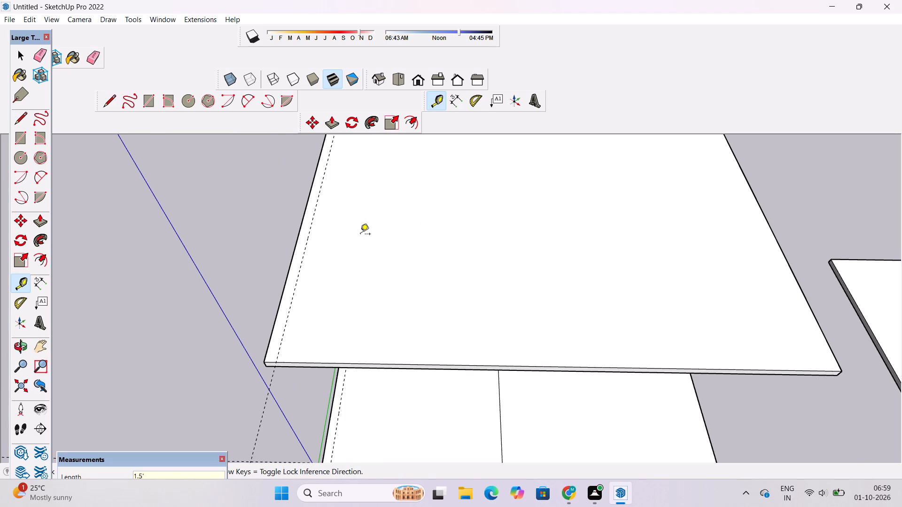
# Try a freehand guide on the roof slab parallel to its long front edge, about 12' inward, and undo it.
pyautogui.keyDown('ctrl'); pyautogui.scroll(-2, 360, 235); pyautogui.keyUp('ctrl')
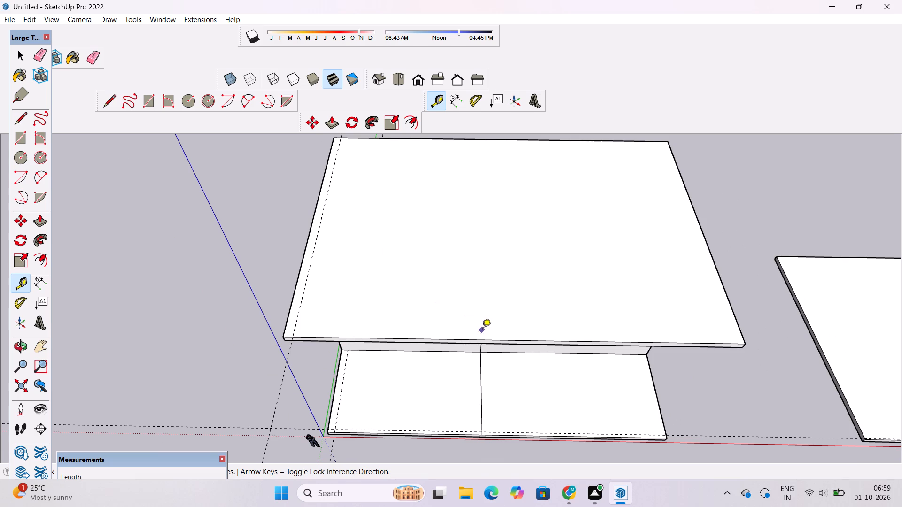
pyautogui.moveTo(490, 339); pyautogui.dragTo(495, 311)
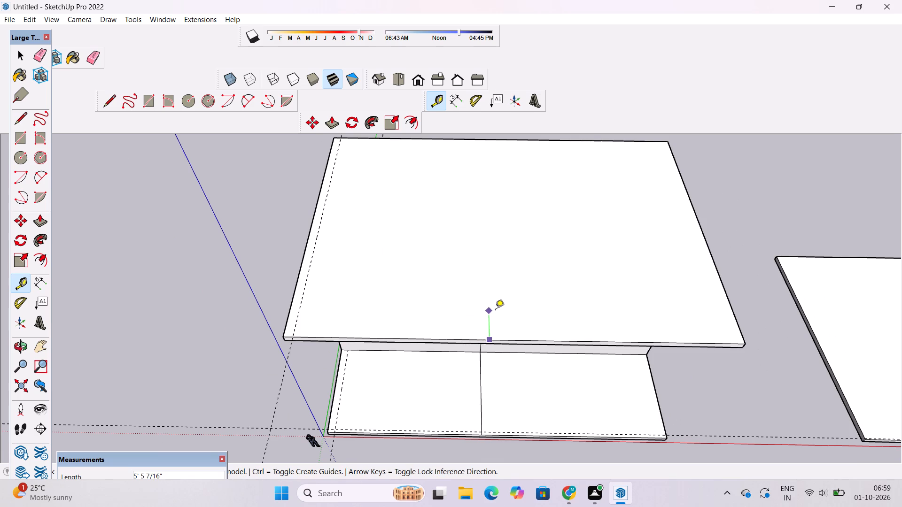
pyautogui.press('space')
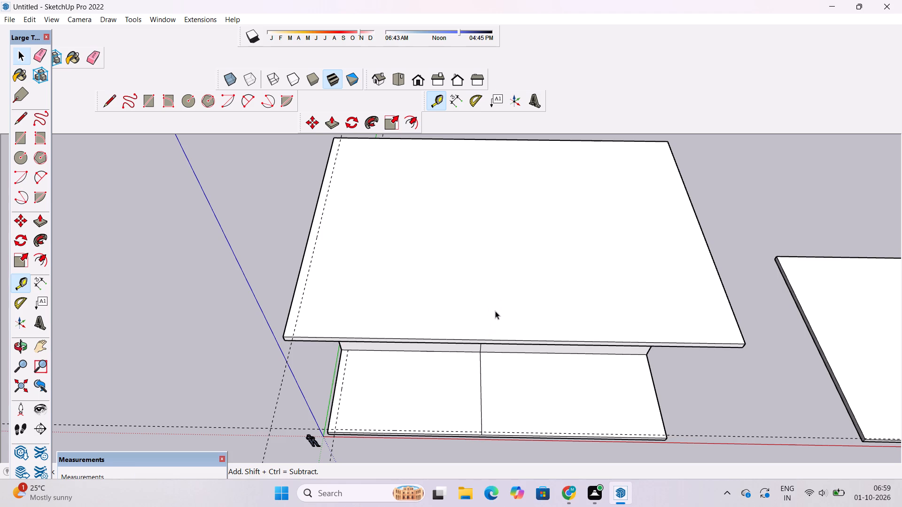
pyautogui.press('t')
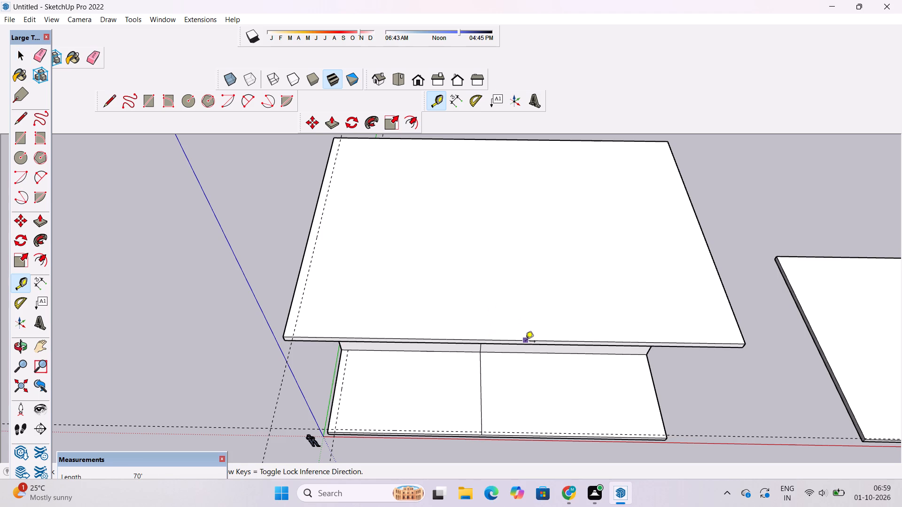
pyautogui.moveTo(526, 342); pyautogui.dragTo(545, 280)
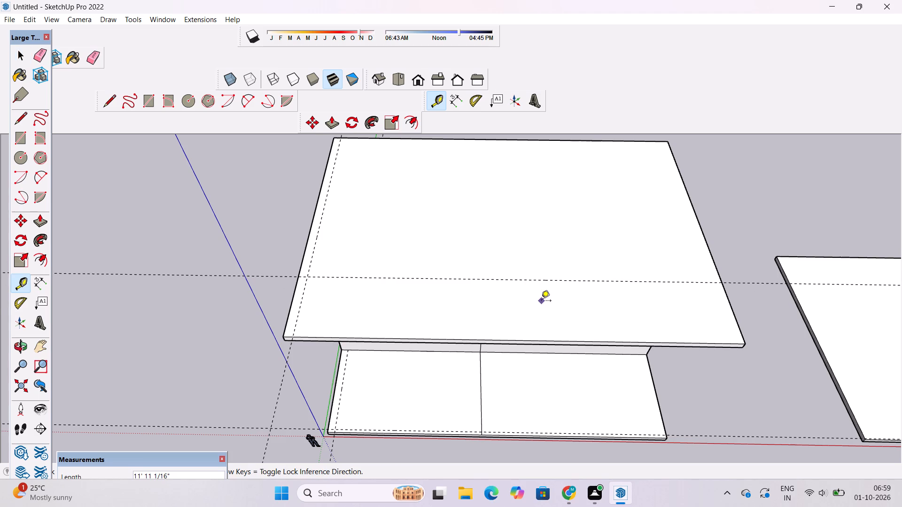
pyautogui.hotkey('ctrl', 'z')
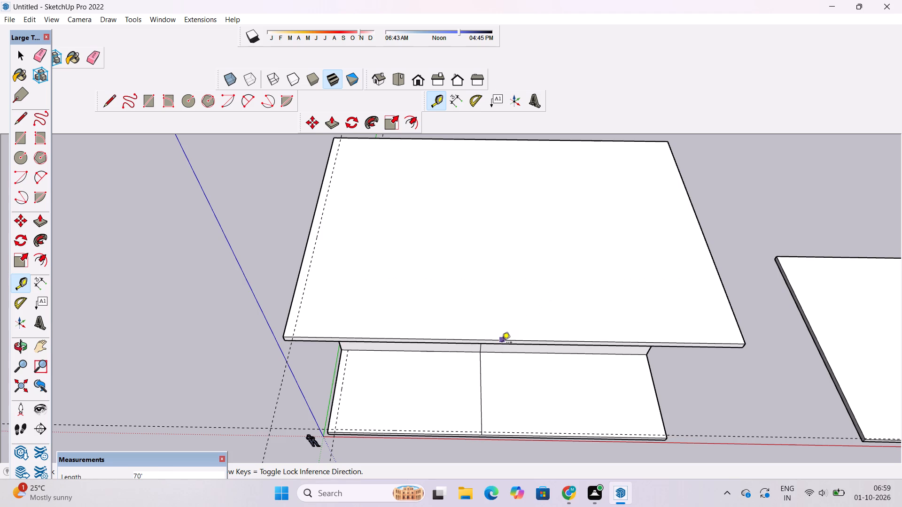
# Place a guide line on the roof slab's top face 1.5' inward from its long front edge.
pyautogui.moveTo(502, 343); pyautogui.dragTo(489, 283)
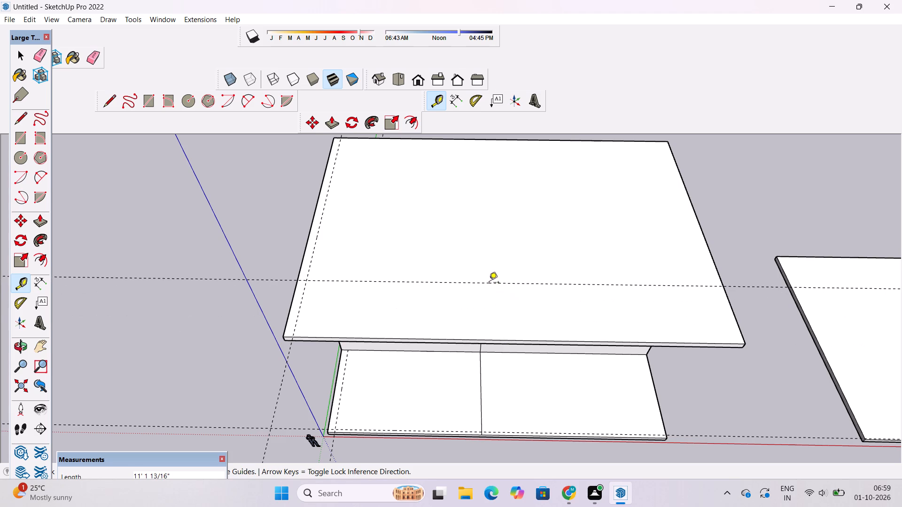
pyautogui.write("1.5'")
pyautogui.press('Return')
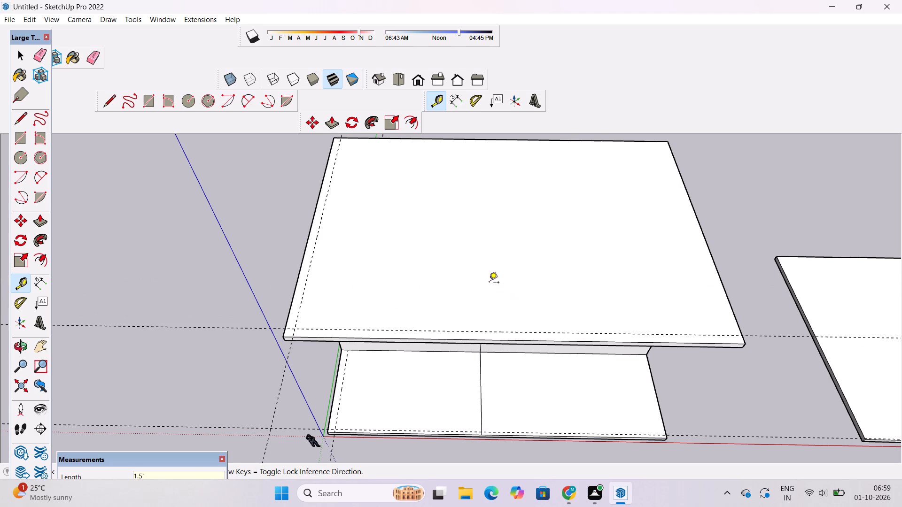
pyautogui.keyDown('ctrl'); pyautogui.scroll(-5, 489, 283); pyautogui.keyUp('ctrl')
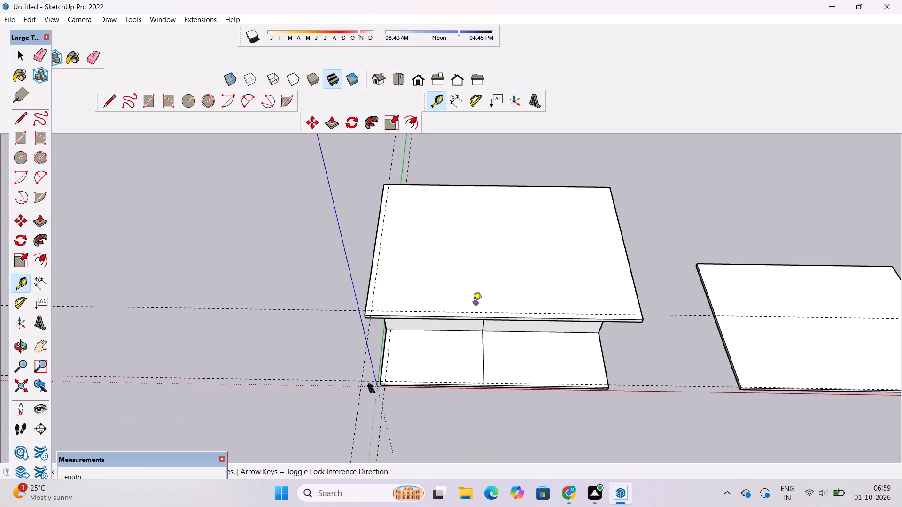
pyautogui.keyDown('ctrl'); pyautogui.scroll(6, 512, 340); pyautogui.keyUp('ctrl')
pyautogui.press('space')
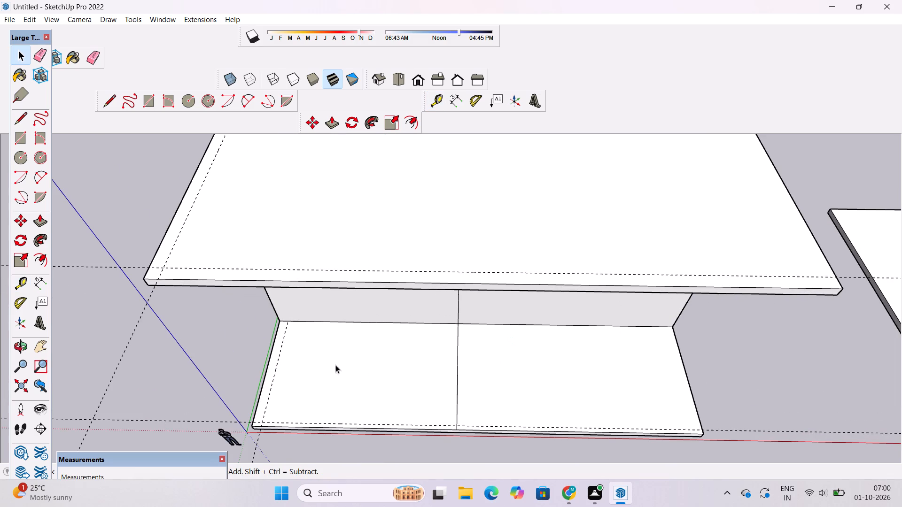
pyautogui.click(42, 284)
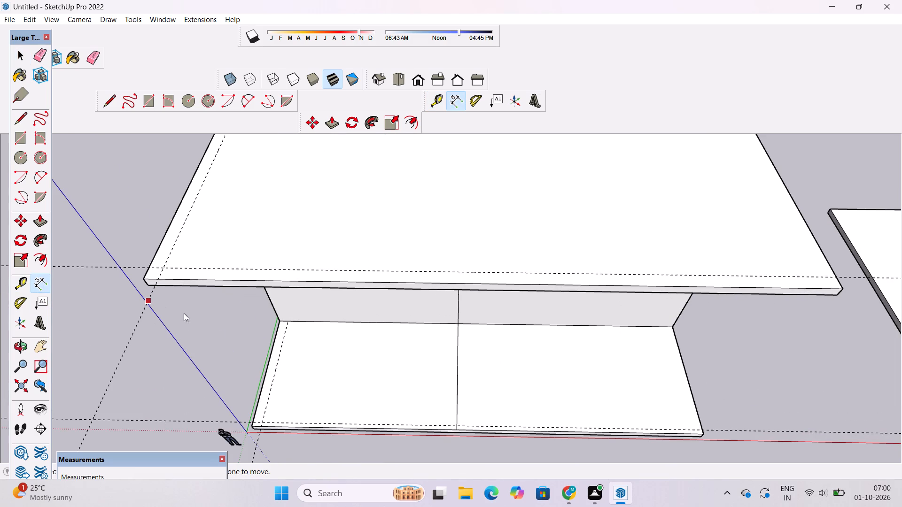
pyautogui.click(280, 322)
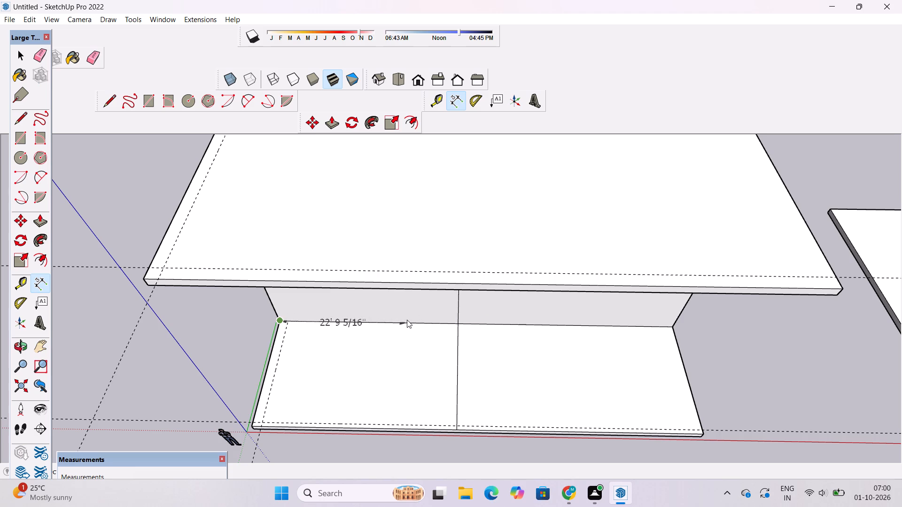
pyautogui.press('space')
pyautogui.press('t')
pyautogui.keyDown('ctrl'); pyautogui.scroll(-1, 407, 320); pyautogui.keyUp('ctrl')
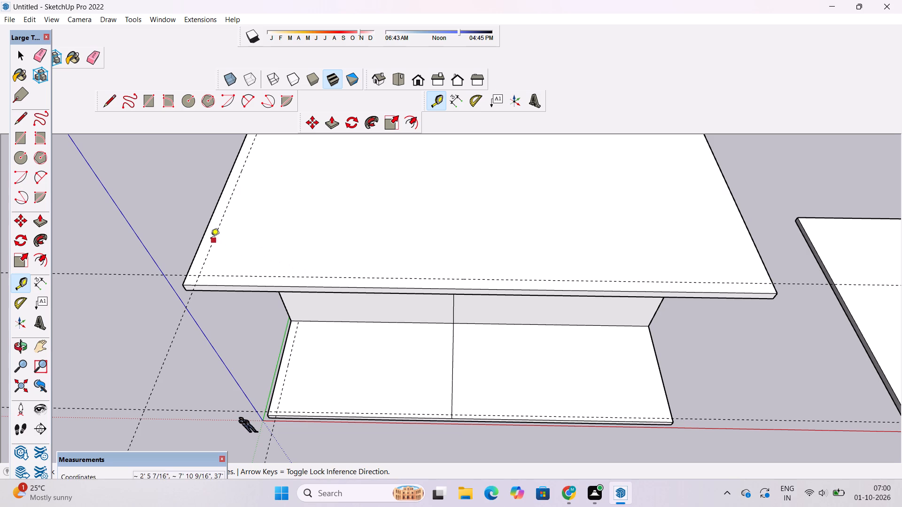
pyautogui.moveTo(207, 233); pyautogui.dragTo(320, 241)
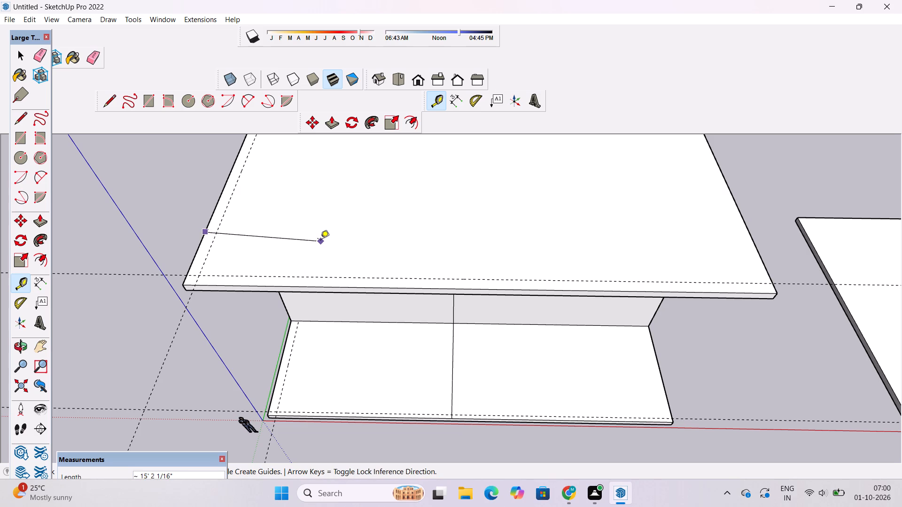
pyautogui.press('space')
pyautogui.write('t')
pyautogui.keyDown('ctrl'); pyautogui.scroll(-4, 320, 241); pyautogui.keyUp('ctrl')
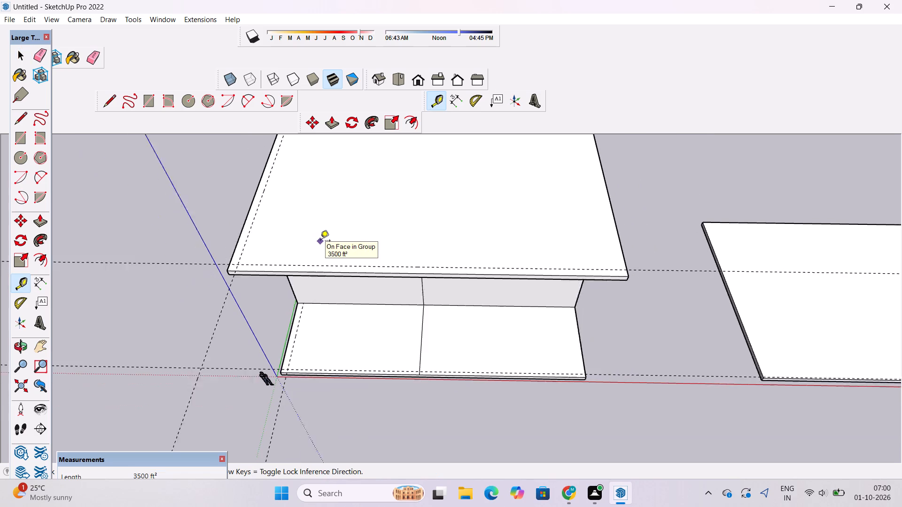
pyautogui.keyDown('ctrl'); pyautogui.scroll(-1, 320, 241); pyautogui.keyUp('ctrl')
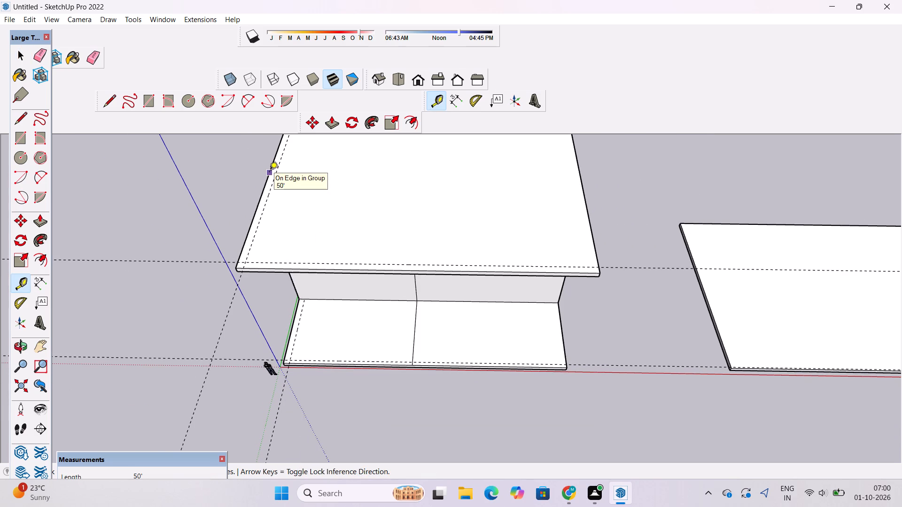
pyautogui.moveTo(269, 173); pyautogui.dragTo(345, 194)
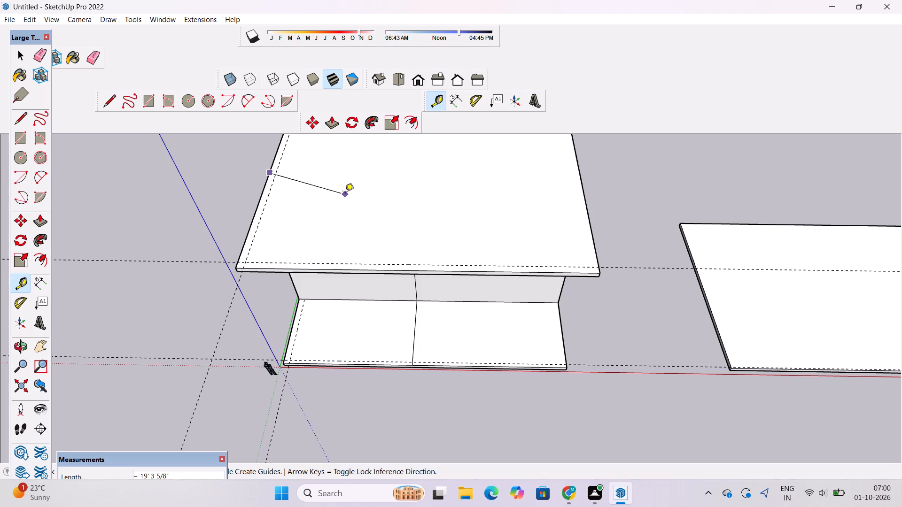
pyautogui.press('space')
# Place a freehand guide across the roof slab, parallel to and about 32' from its side edge nearest the blue axis.
pyautogui.write('t')
pyautogui.keyDown('ctrl'); pyautogui.scroll(-7, 345, 194); pyautogui.keyUp('ctrl')
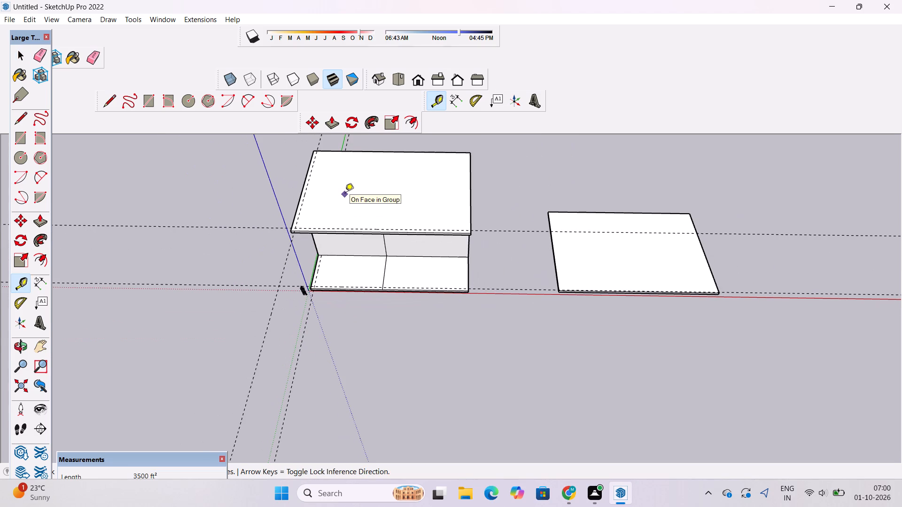
pyautogui.keyDown('ctrl'); pyautogui.scroll(4, 345, 194); pyautogui.keyUp('ctrl')
pyautogui.keyDown('ctrl'); pyautogui.scroll(-3, 345, 194); pyautogui.keyUp('ctrl')
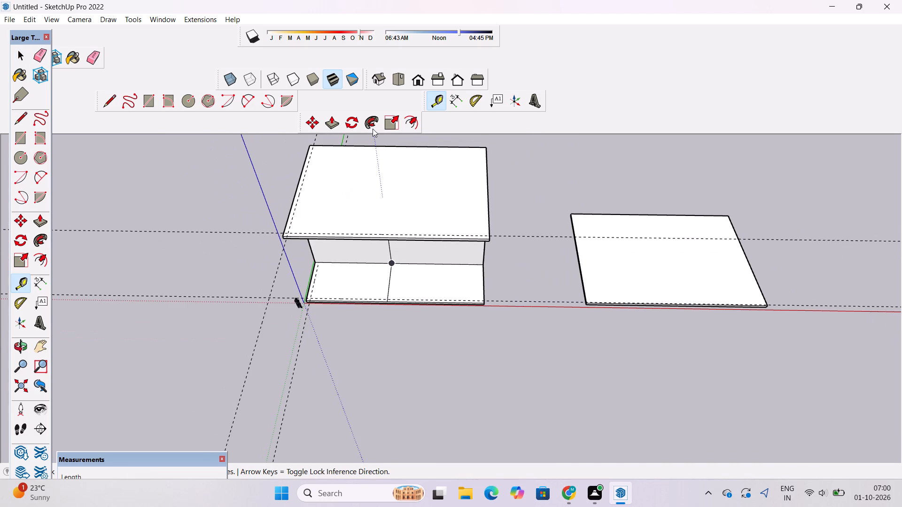
pyautogui.keyDown('ctrl'); pyautogui.scroll(6, 367, 144); pyautogui.keyUp('ctrl')
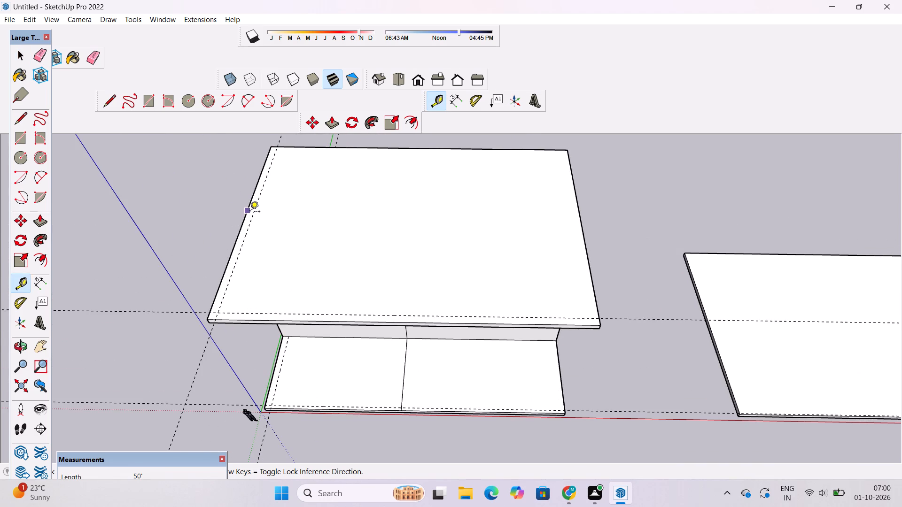
pyautogui.moveTo(250, 212); pyautogui.dragTo(407, 313)
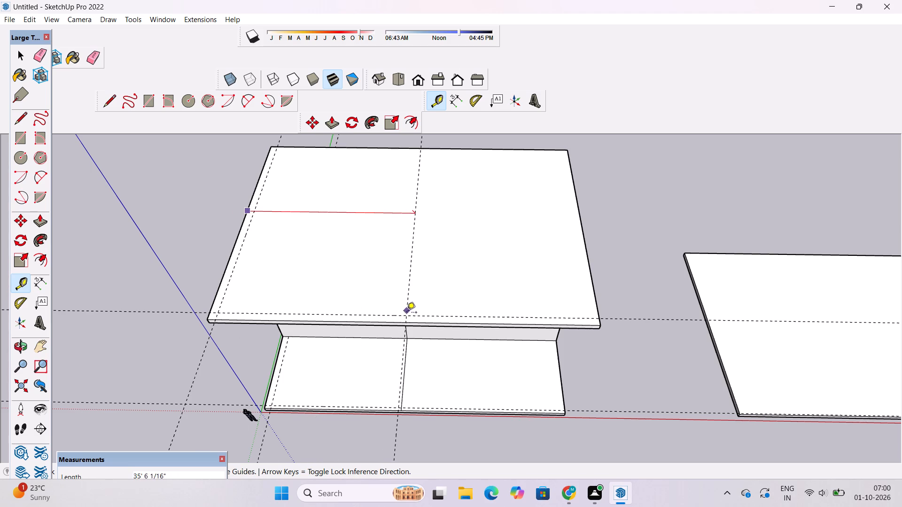
pyautogui.moveTo(407, 313); pyautogui.dragTo(404, 323)
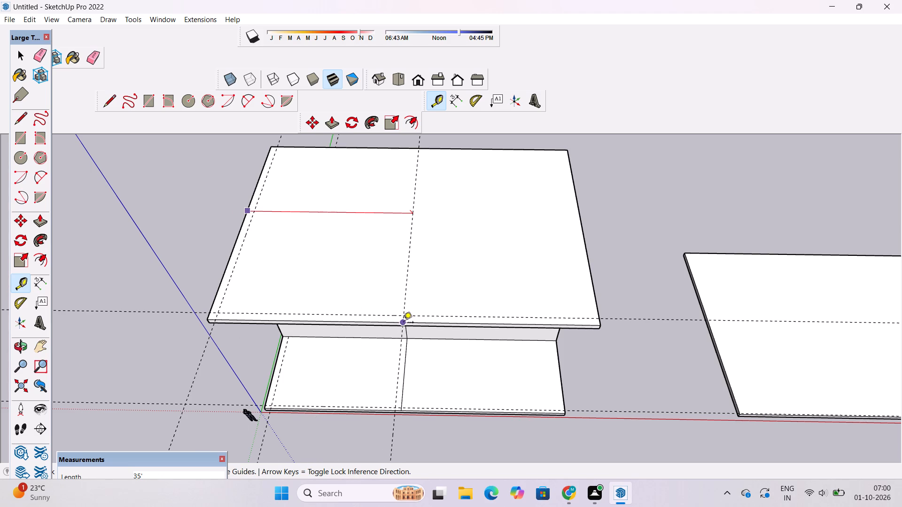
pyautogui.moveTo(404, 323); pyautogui.dragTo(390, 322)
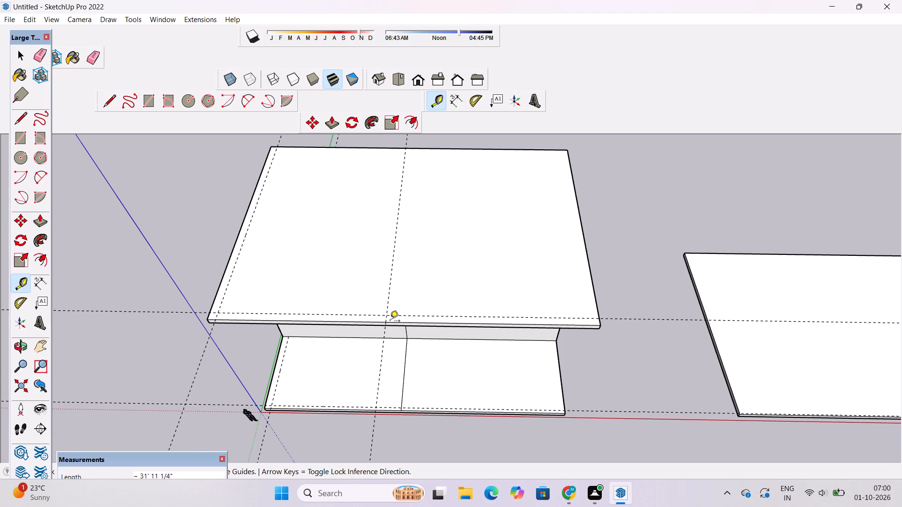
pyautogui.press('space')
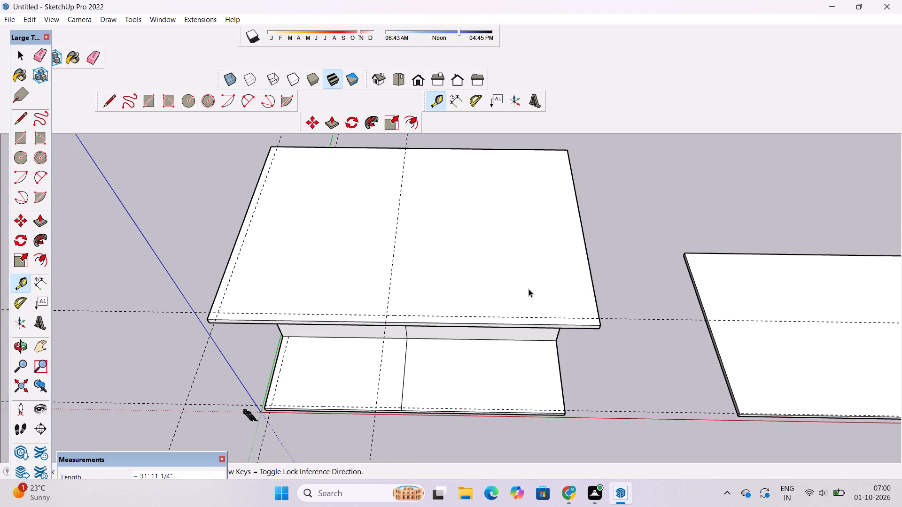
# Dimension the front strip's short end edge on the side facing the separate slab, placing the dimension just outside the strip.
pyautogui.write('o')
pyautogui.keyDown('ctrl'); pyautogui.scroll(-5, 529, 289); pyautogui.keyUp('ctrl')
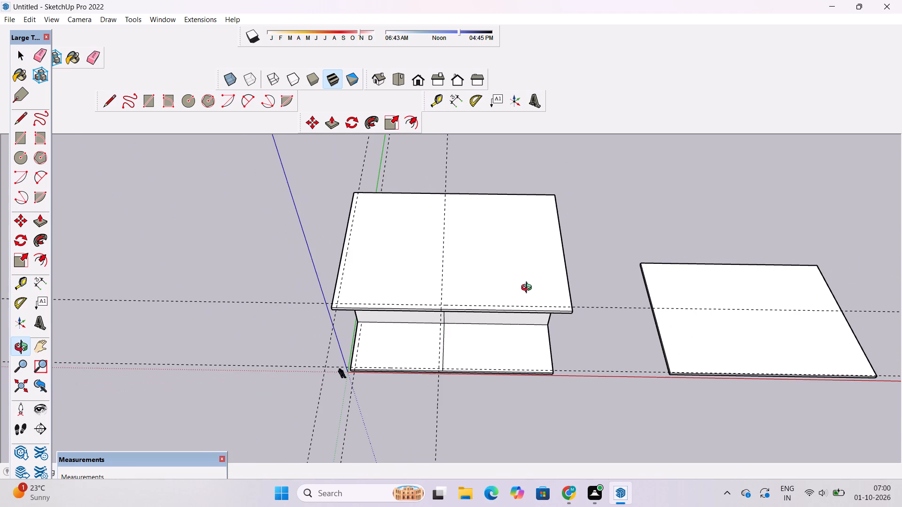
pyautogui.keyDown('shift'); pyautogui.moveTo(419, 323); pyautogui.dragTo(473, 351); pyautogui.keyUp('shift')
pyautogui.moveTo(488, 392); pyautogui.dragTo(454, 345)
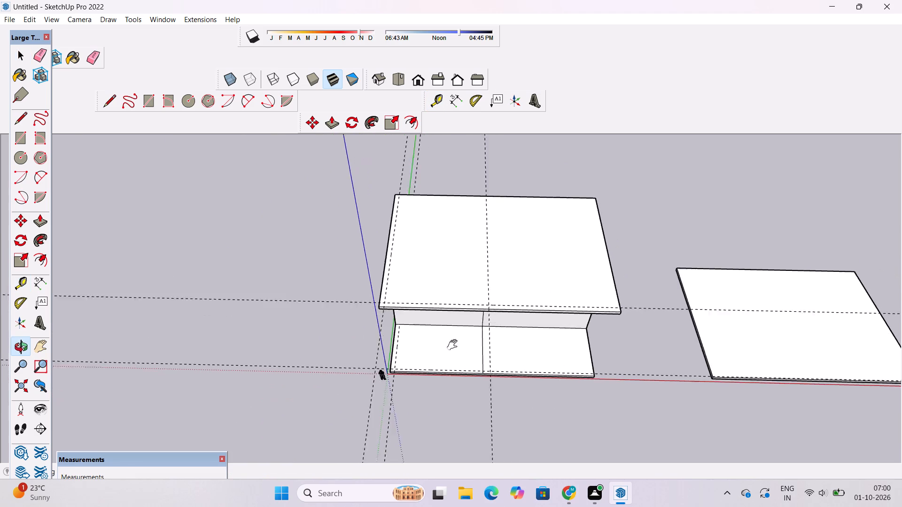
pyautogui.moveTo(454, 345); pyautogui.dragTo(330, 385)
pyautogui.keyDown('shift'); pyautogui.moveTo(387, 402); pyautogui.dragTo(347, 354); pyautogui.keyUp('shift')
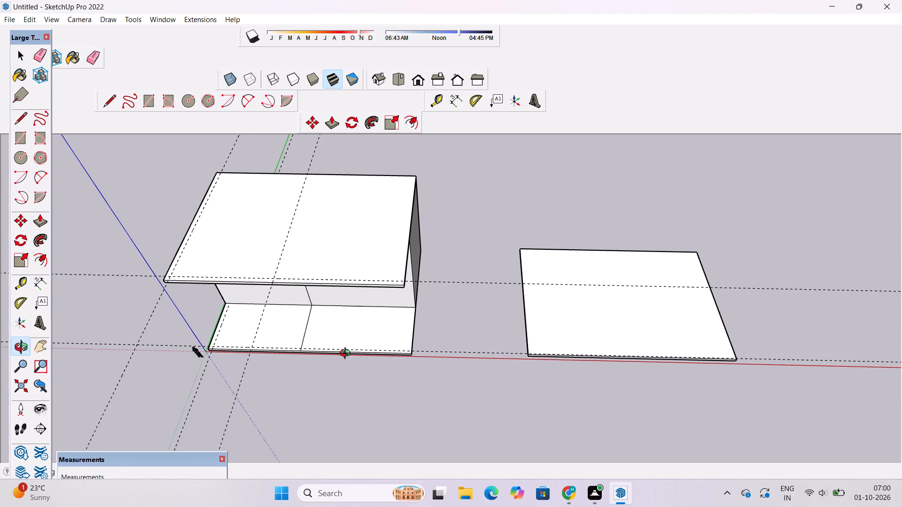
pyautogui.click(42, 288)
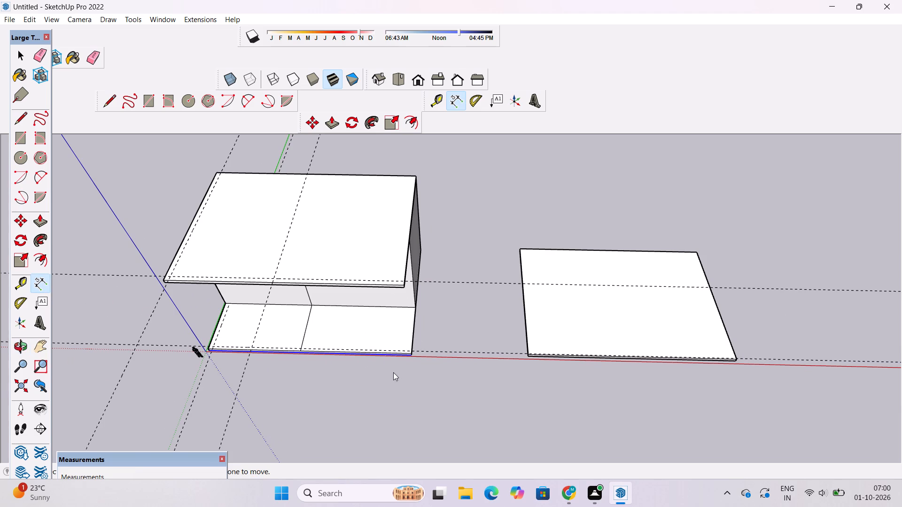
pyautogui.keyDown('ctrl'); pyautogui.scroll(3, 413, 314); pyautogui.keyUp('ctrl')
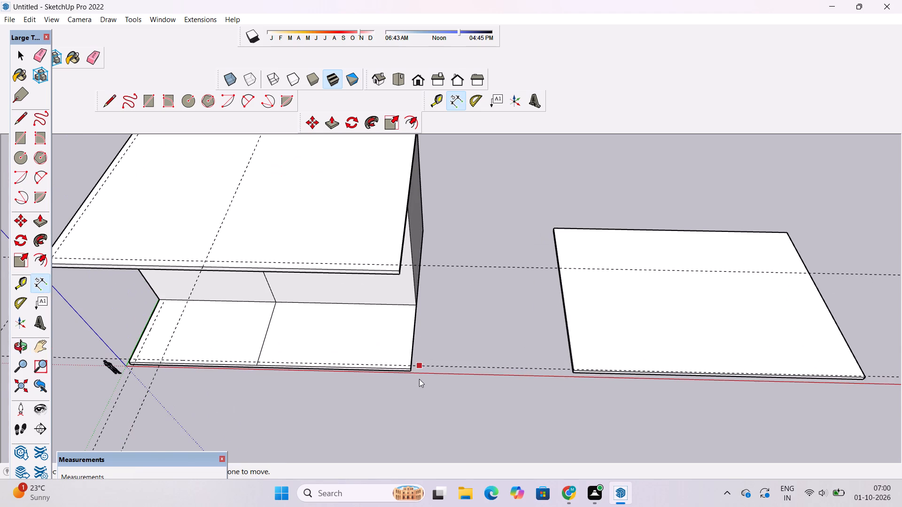
pyautogui.keyDown('ctrl'); pyautogui.scroll(6, 419, 379); pyautogui.keyUp('ctrl')
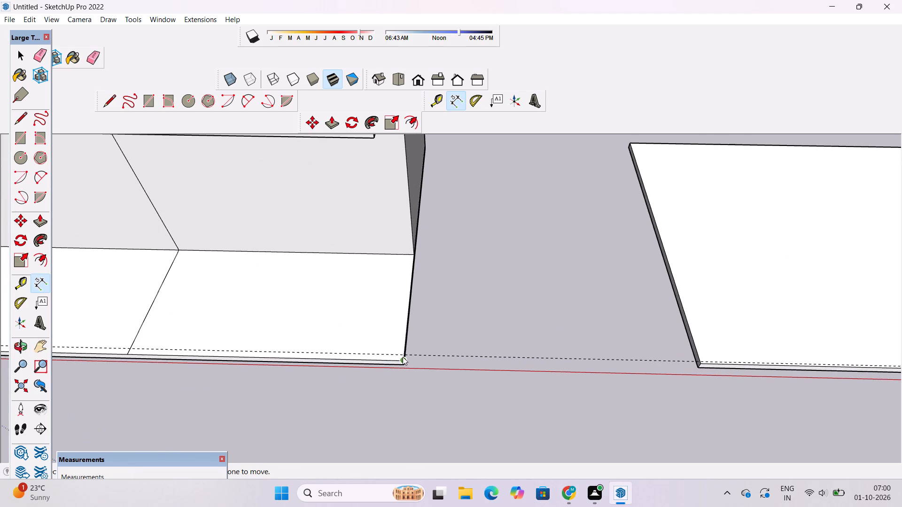
pyautogui.click(403, 359)
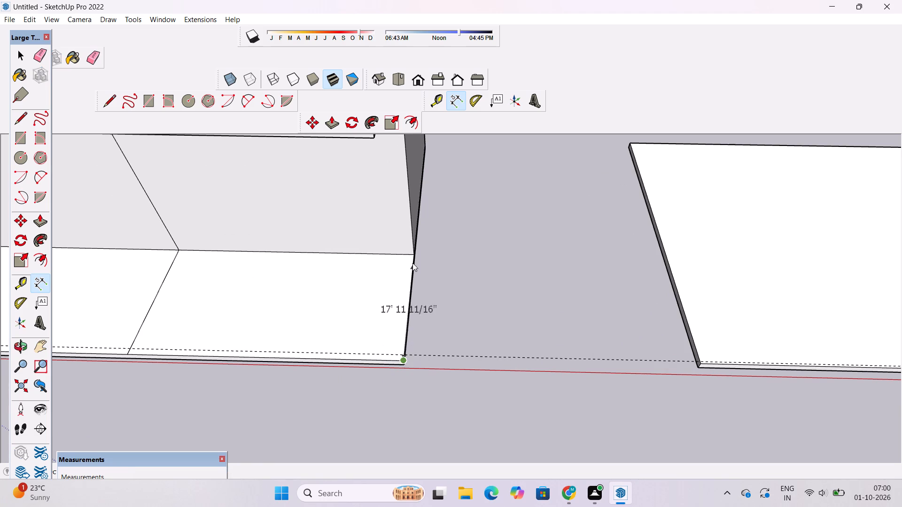
pyautogui.moveTo(413, 256); pyautogui.dragTo(443, 258)
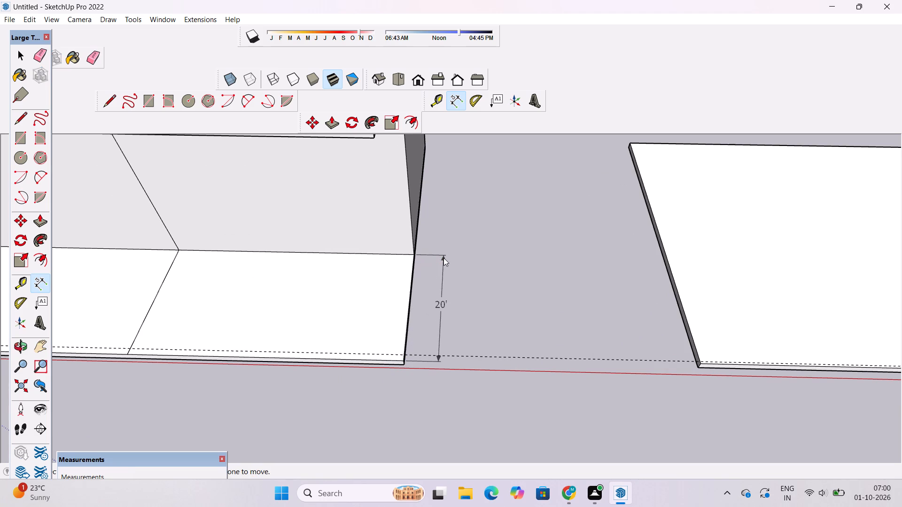
pyautogui.press('space')
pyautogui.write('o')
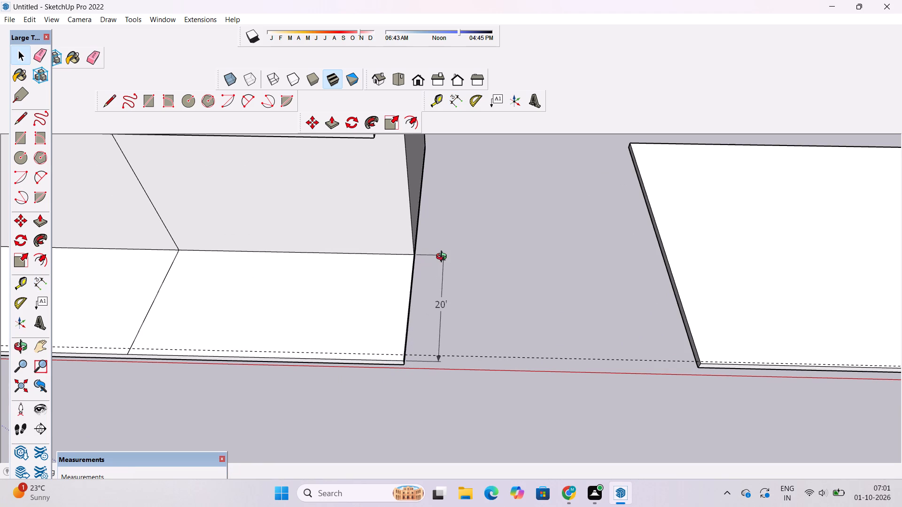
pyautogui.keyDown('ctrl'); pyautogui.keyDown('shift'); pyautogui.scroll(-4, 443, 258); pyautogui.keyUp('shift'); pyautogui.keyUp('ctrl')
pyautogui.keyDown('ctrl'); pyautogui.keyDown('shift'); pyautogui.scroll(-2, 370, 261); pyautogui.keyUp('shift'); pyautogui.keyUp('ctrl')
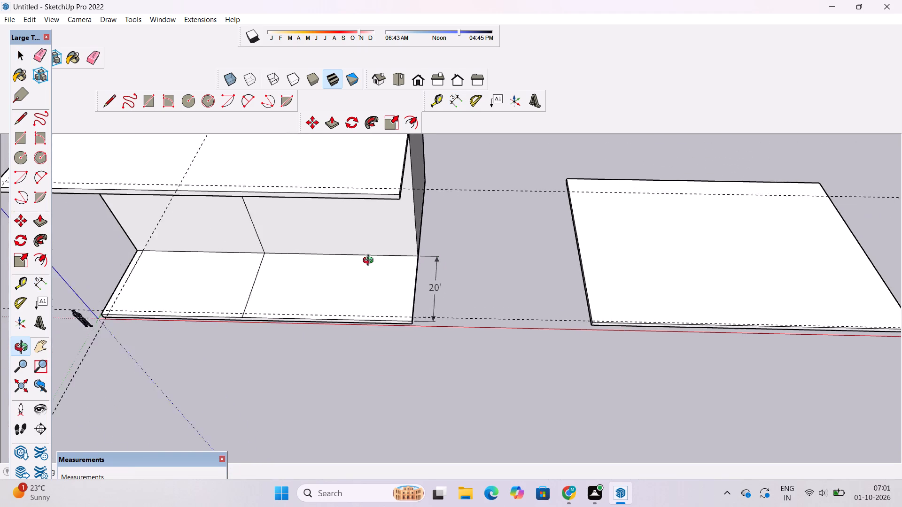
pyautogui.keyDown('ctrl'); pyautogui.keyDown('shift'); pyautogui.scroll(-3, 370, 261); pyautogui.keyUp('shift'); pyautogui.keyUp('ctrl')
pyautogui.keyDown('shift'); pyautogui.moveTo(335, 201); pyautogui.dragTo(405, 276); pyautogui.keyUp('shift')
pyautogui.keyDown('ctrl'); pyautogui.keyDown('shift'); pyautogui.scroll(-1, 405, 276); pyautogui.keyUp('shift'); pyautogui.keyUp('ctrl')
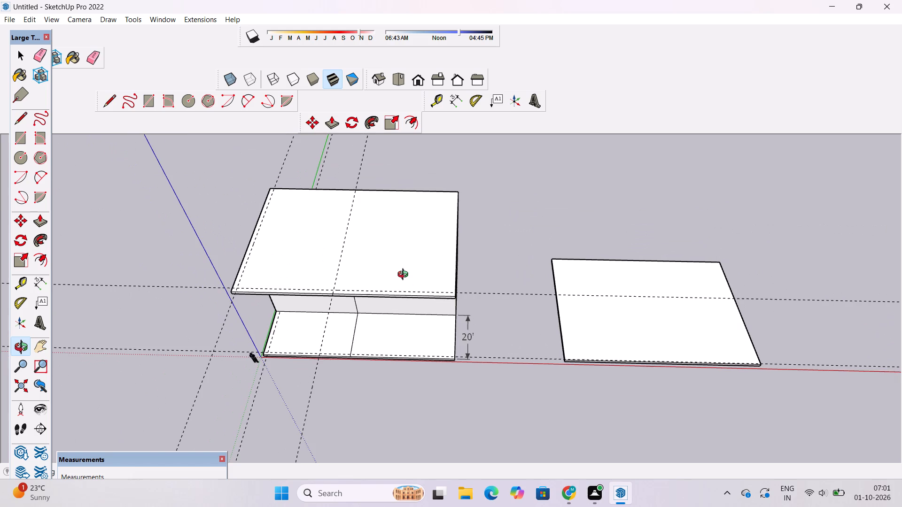
# Undo the dimension on the front strip's short end edge.
pyautogui.keyDown('shift'); pyautogui.moveTo(421, 293); pyautogui.dragTo(366, 279); pyautogui.keyUp('shift')
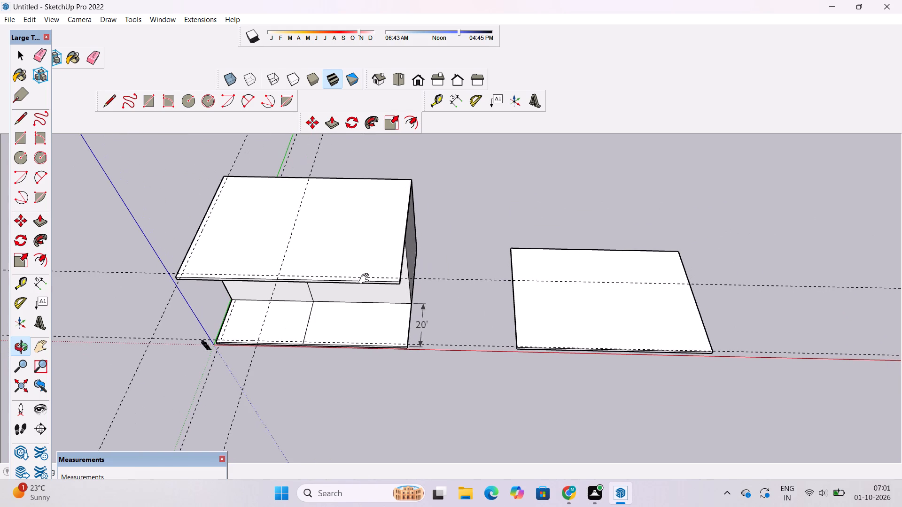
pyautogui.keyDown('ctrl'); pyautogui.keyDown('shift'); pyautogui.scroll(1, 366, 279); pyautogui.keyUp('shift'); pyautogui.keyUp('ctrl')
pyautogui.press('space')
pyautogui.press('space')
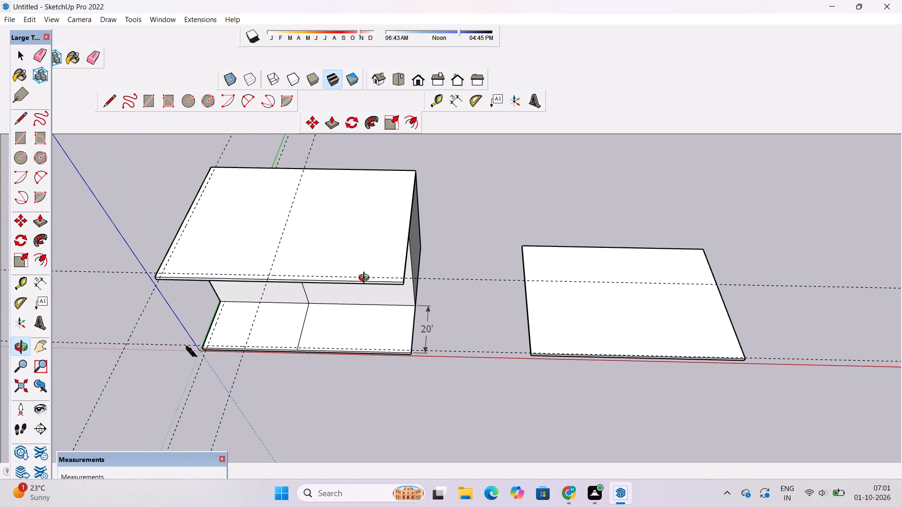
pyautogui.hotkey('ctrl', 'z')
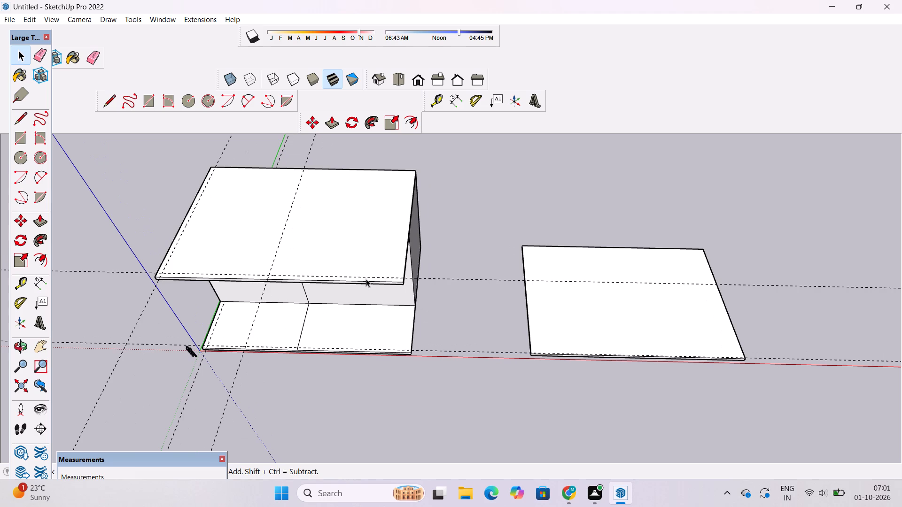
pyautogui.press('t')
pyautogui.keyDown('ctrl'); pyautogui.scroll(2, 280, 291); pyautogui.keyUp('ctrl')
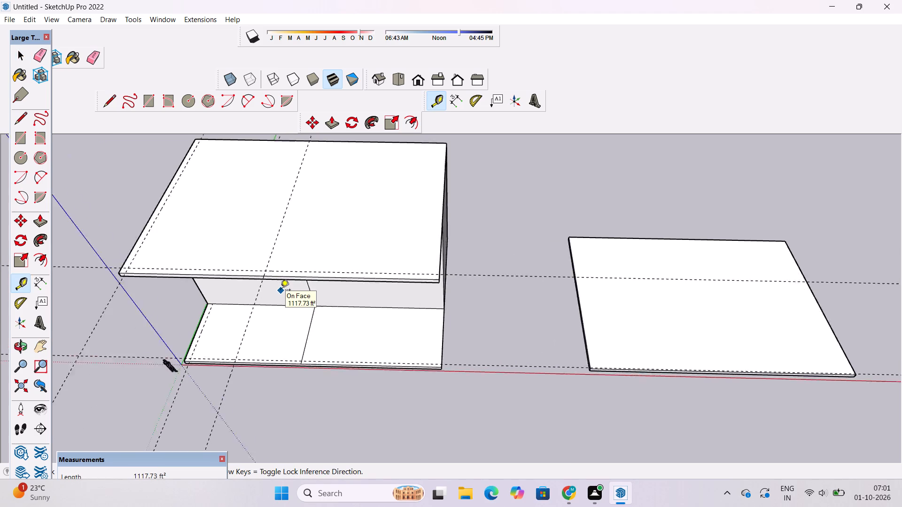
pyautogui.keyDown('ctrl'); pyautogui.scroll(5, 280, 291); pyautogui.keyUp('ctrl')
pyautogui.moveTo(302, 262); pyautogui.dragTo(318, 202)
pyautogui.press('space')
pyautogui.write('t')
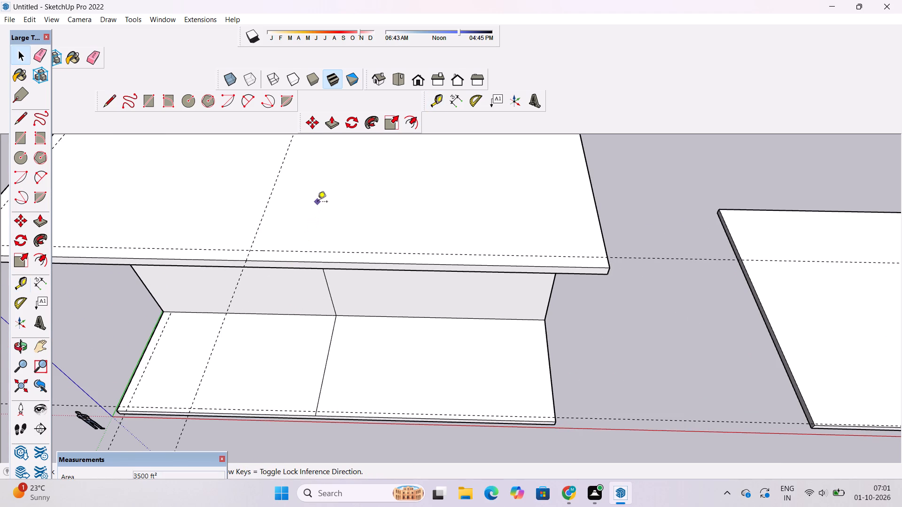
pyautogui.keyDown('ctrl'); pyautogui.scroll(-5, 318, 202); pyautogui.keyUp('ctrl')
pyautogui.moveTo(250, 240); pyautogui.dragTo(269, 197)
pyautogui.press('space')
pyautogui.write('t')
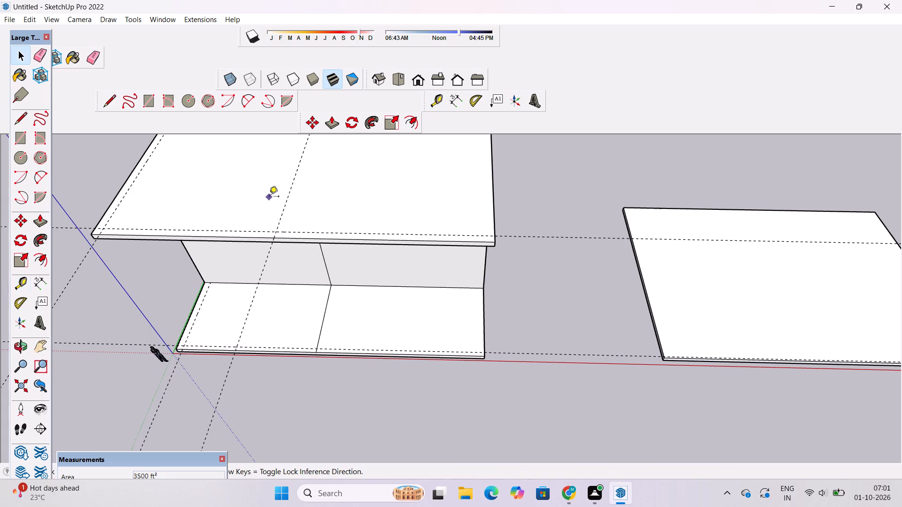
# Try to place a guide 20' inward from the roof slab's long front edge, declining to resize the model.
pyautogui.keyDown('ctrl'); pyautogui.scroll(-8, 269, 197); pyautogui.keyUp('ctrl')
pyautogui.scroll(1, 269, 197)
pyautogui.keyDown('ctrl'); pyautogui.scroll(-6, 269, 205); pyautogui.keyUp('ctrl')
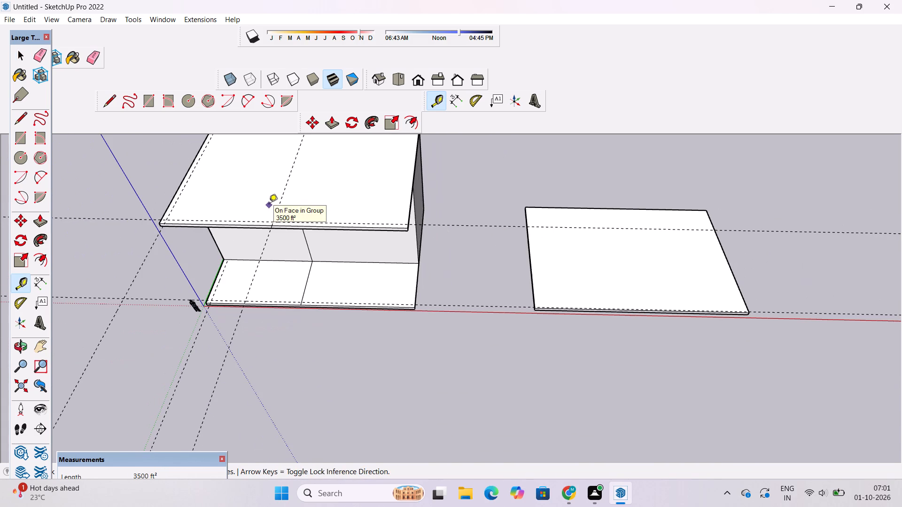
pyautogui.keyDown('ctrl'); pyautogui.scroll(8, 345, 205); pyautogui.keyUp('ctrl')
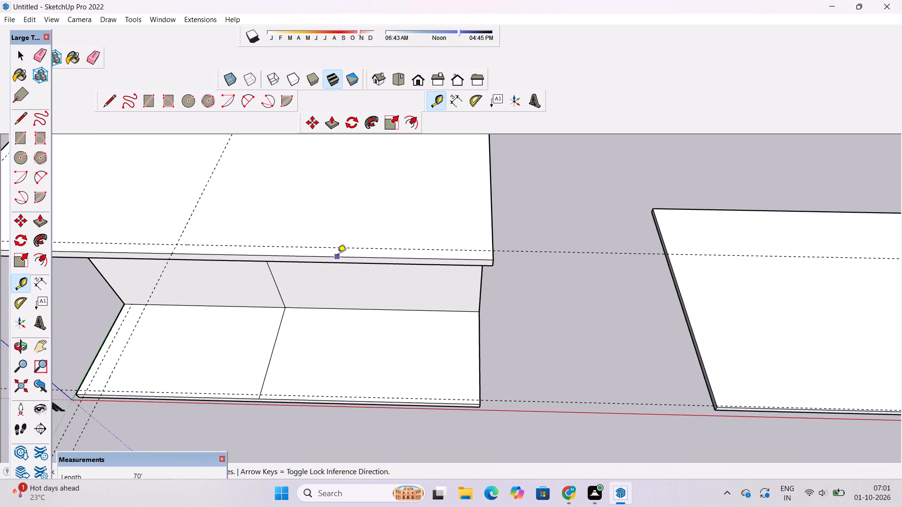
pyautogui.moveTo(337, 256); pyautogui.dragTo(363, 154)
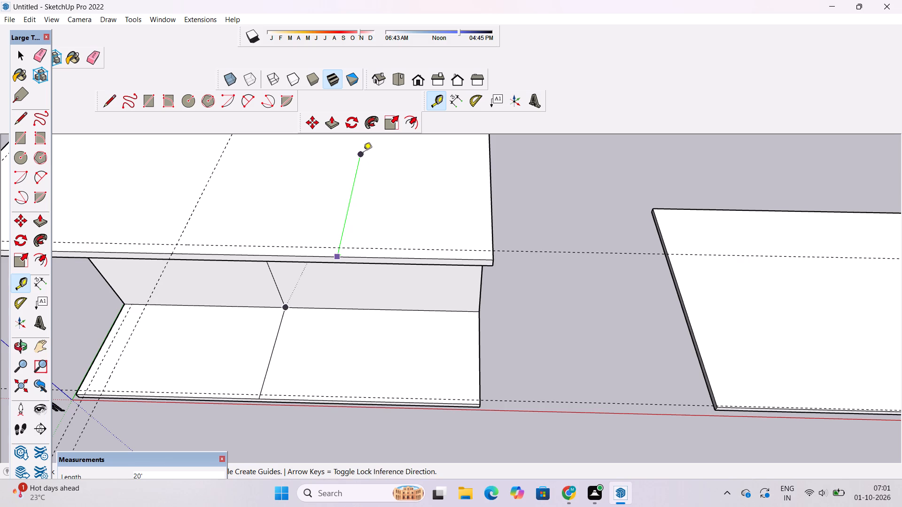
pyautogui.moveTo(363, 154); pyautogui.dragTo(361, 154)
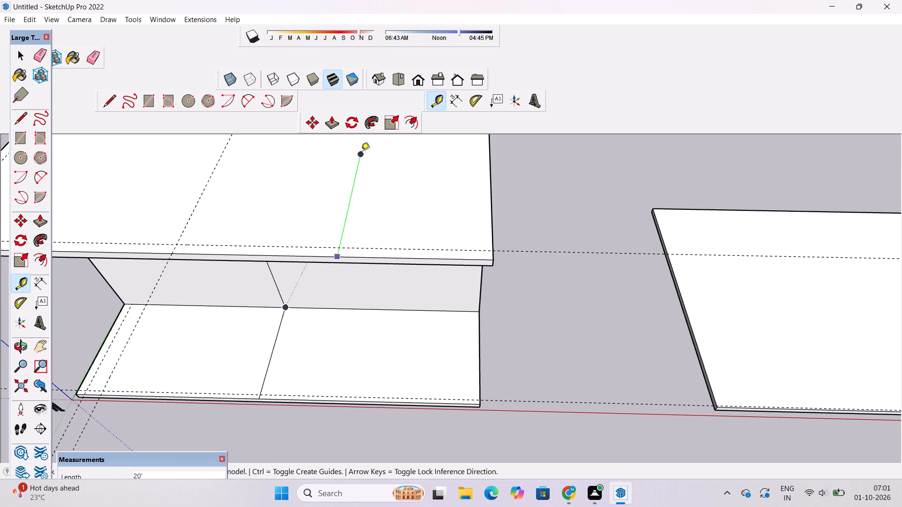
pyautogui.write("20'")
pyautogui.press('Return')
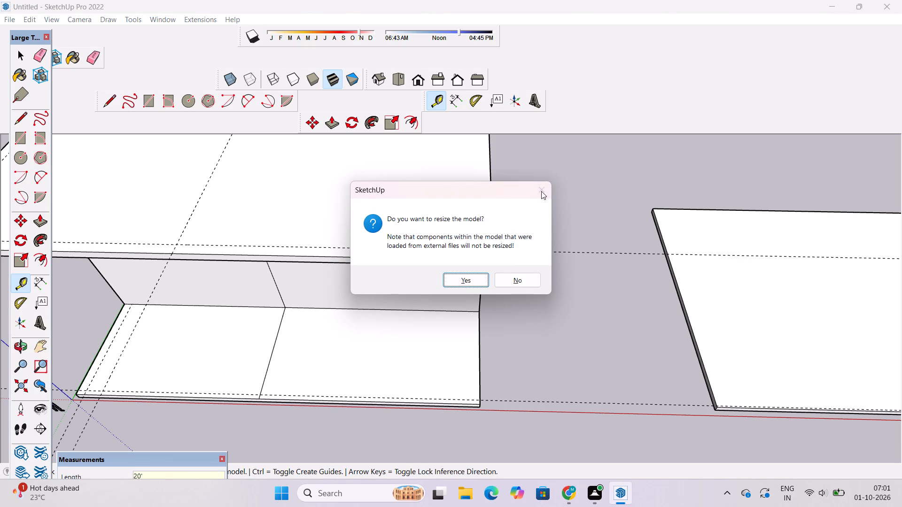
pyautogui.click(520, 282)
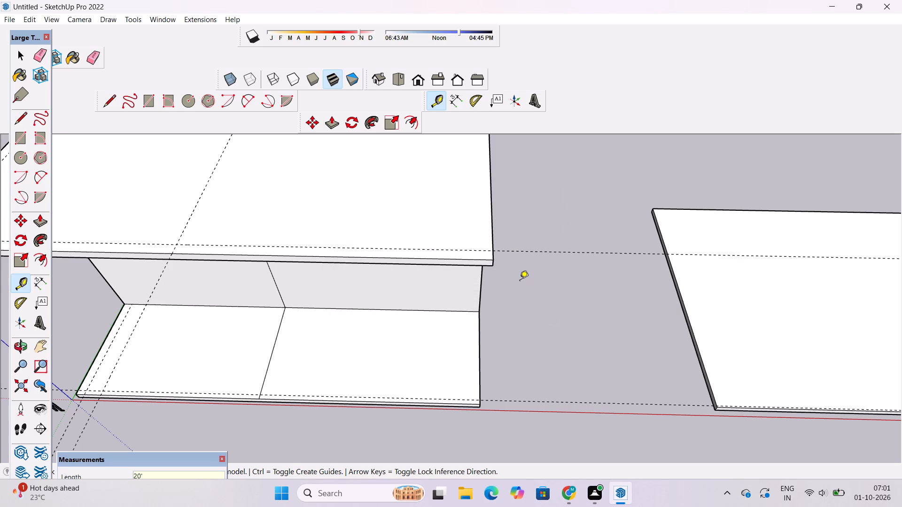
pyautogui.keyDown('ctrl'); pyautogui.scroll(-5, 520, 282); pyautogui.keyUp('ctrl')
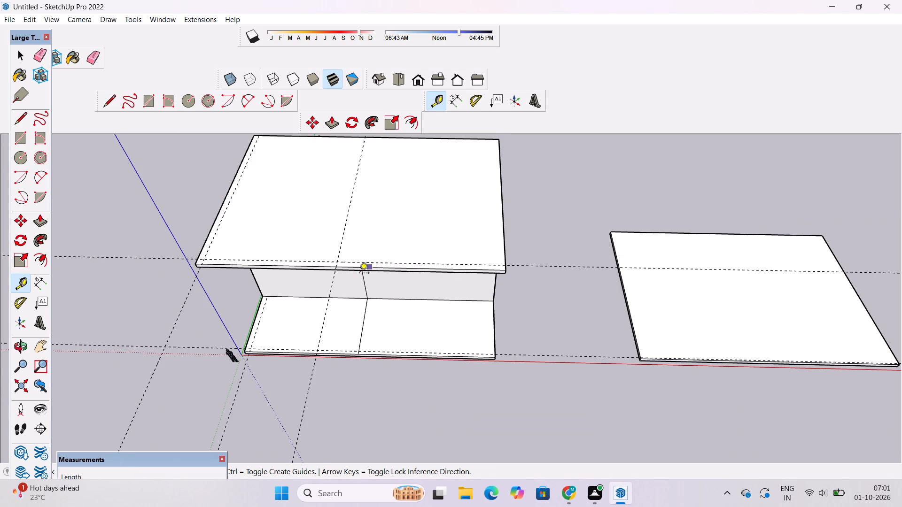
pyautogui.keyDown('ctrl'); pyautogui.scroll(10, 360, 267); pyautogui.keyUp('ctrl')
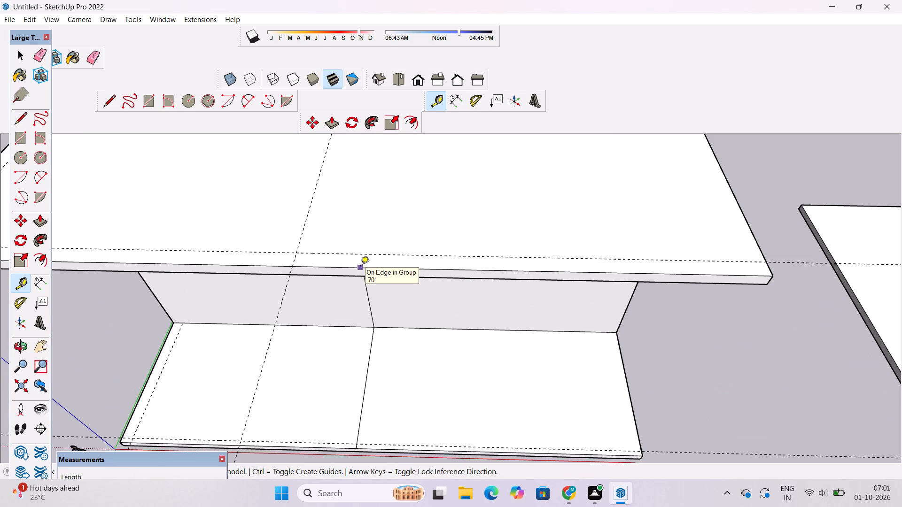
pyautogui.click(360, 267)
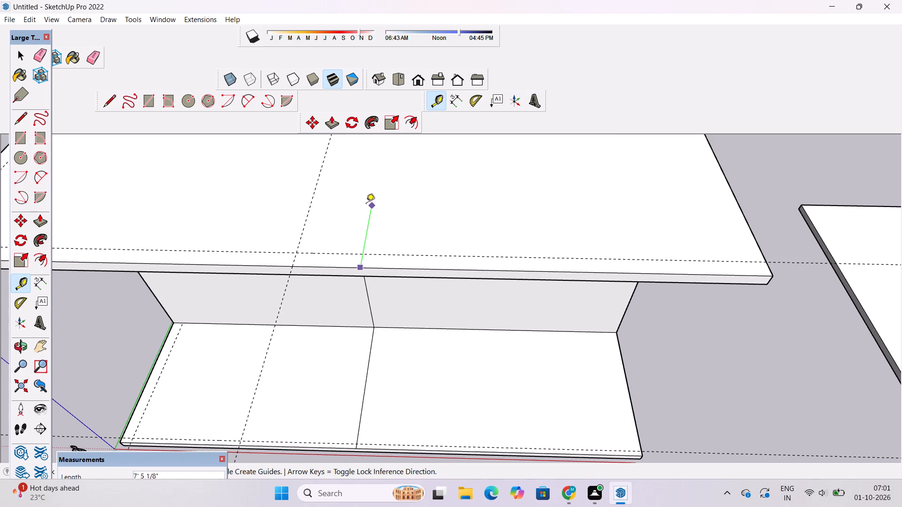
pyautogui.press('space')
# Place a guide line across the roof slab's top face, parallel to and 20' inward from its long front edge.
pyautogui.write('o')
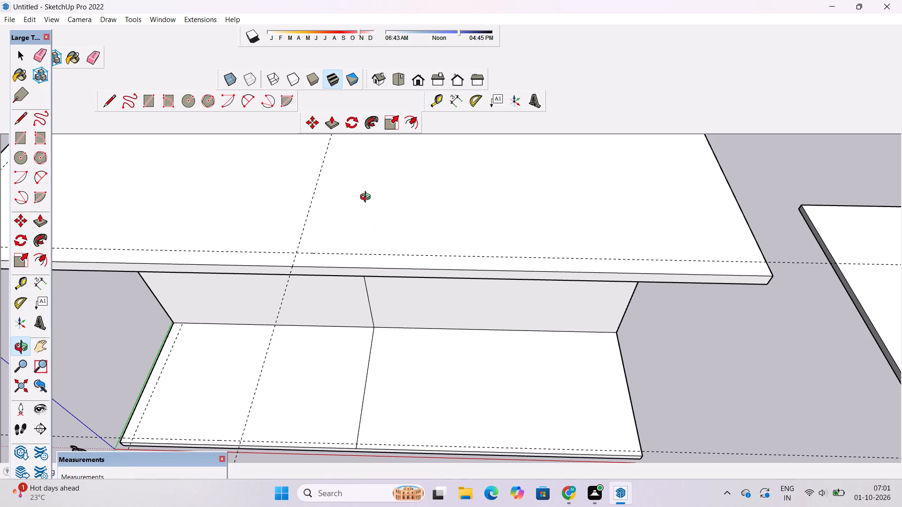
pyautogui.keyDown('ctrl'); pyautogui.scroll(-7, 367, 198); pyautogui.keyUp('ctrl')
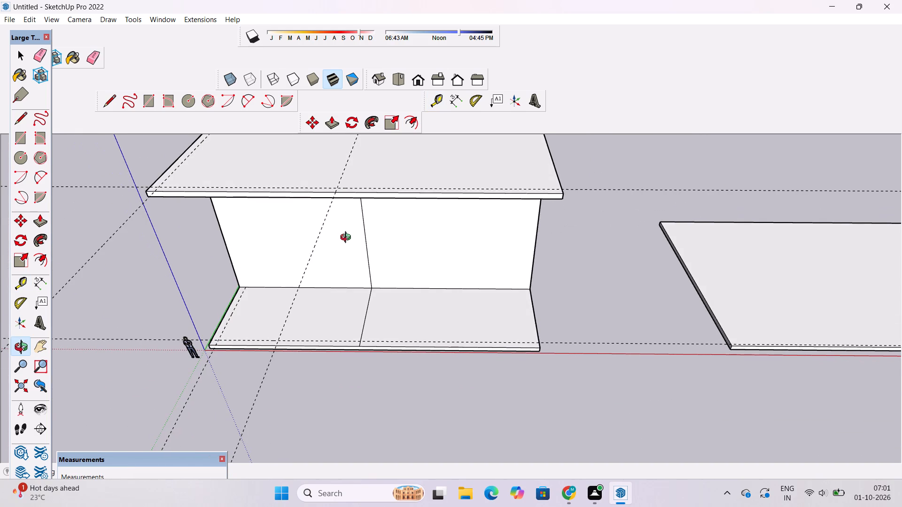
pyautogui.keyDown('shift'); pyautogui.moveTo(348, 238); pyautogui.dragTo(359, 390); pyautogui.keyUp('shift')
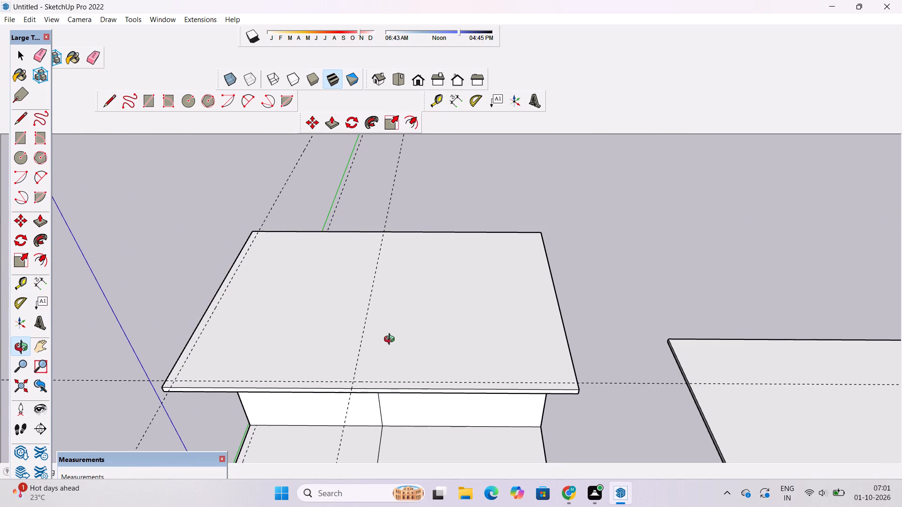
pyautogui.moveTo(391, 340); pyautogui.dragTo(539, 254)
pyautogui.moveTo(383, 294); pyautogui.dragTo(538, 342)
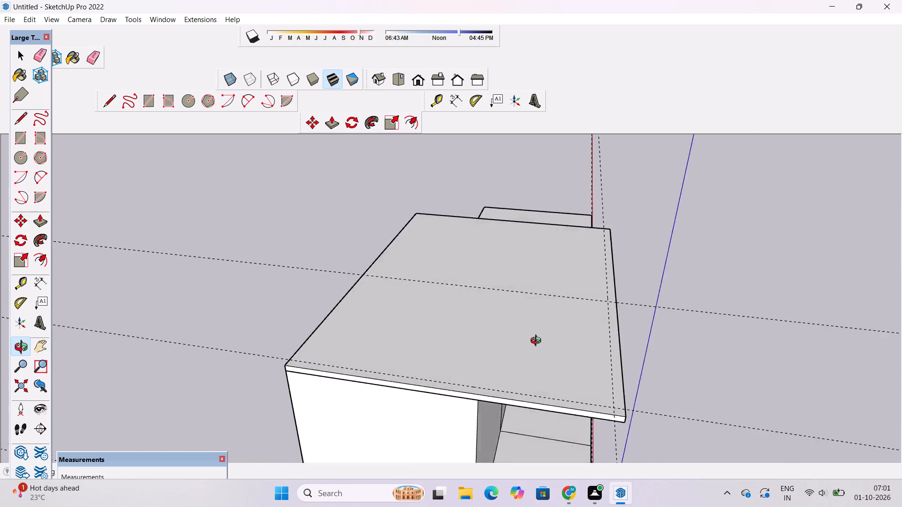
pyautogui.moveTo(538, 342); pyautogui.dragTo(572, 325)
pyautogui.keyDown('shift'); pyautogui.moveTo(431, 283); pyautogui.dragTo(498, 389); pyautogui.keyUp('shift')
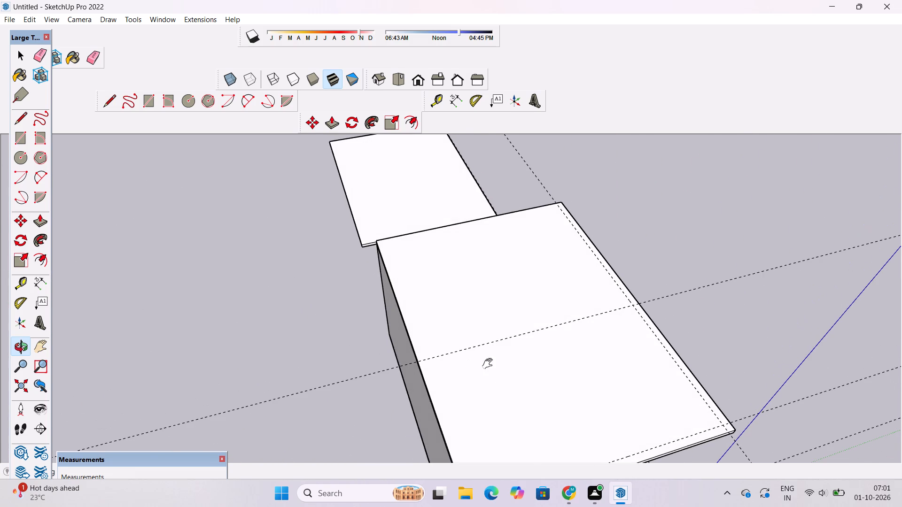
pyautogui.keyDown('shift'); pyautogui.moveTo(500, 363); pyautogui.dragTo(323, 326); pyautogui.keyUp('shift')
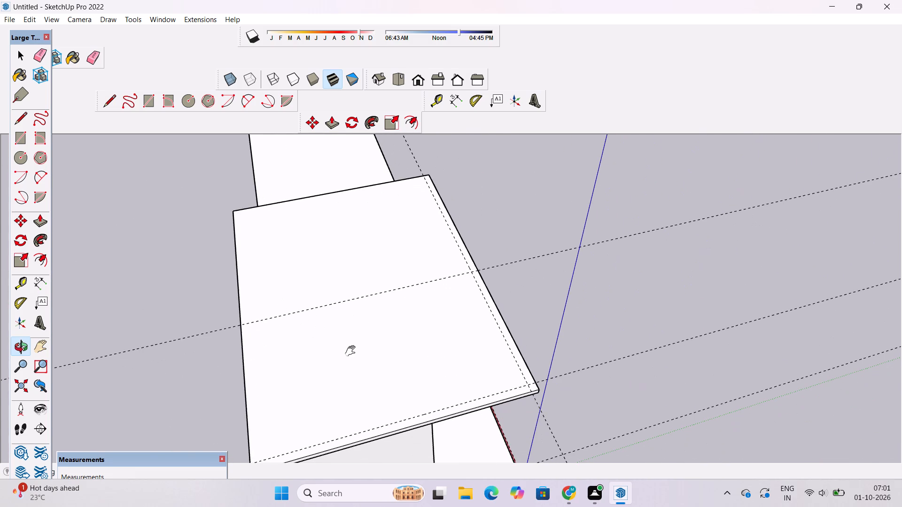
pyautogui.keyDown('shift'); pyautogui.moveTo(352, 352); pyautogui.dragTo(255, 311); pyautogui.keyUp('shift')
pyautogui.keyDown('shift'); pyautogui.moveTo(227, 305); pyautogui.dragTo(302, 305); pyautogui.keyUp('shift')
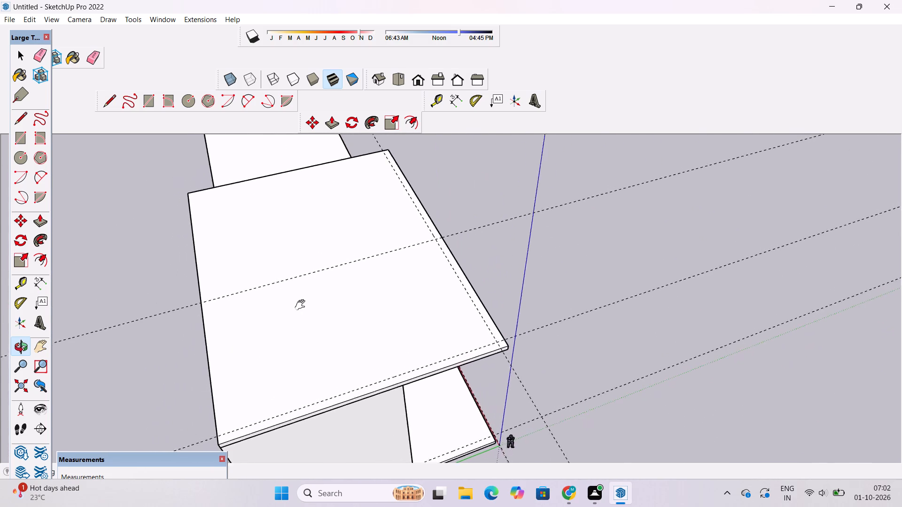
pyautogui.keyDown('shift'); pyautogui.moveTo(302, 305); pyautogui.dragTo(319, 301); pyautogui.keyUp('shift')
pyautogui.moveTo(264, 307); pyautogui.dragTo(304, 311)
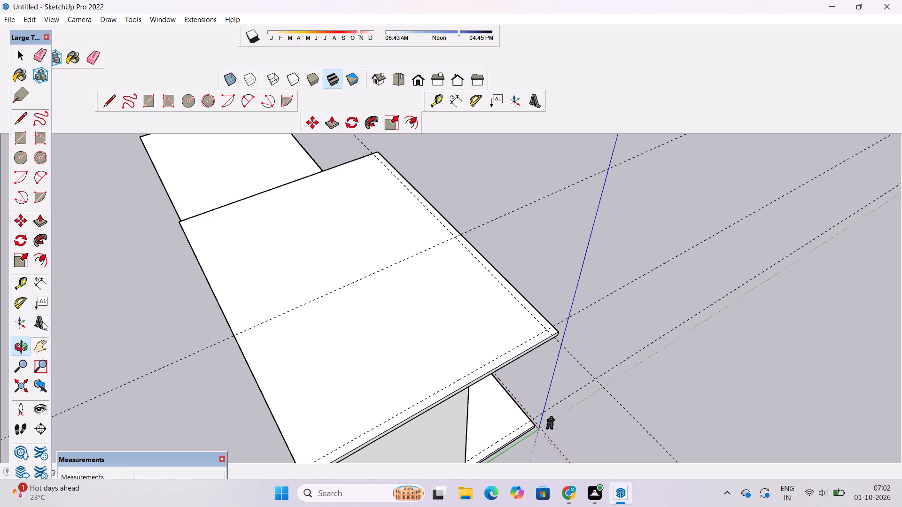
pyautogui.click(18, 288)
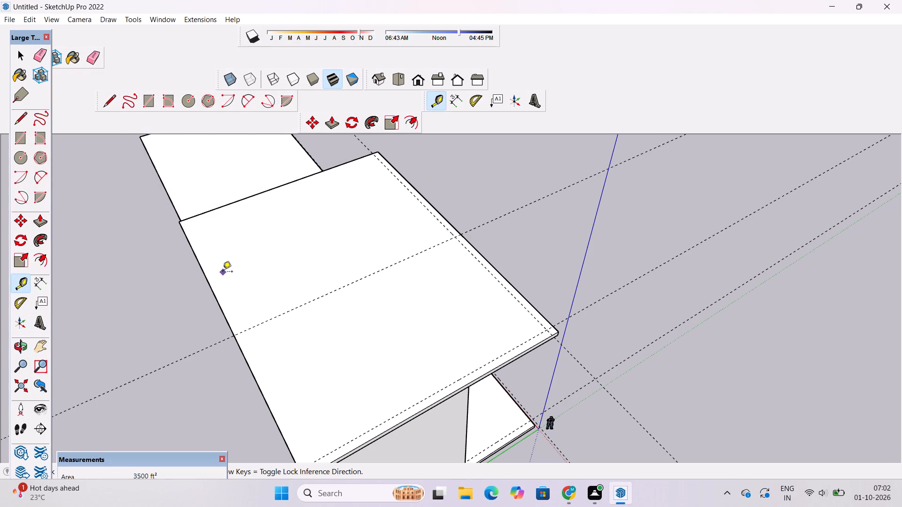
pyautogui.moveTo(445, 216); pyautogui.dragTo(312, 315)
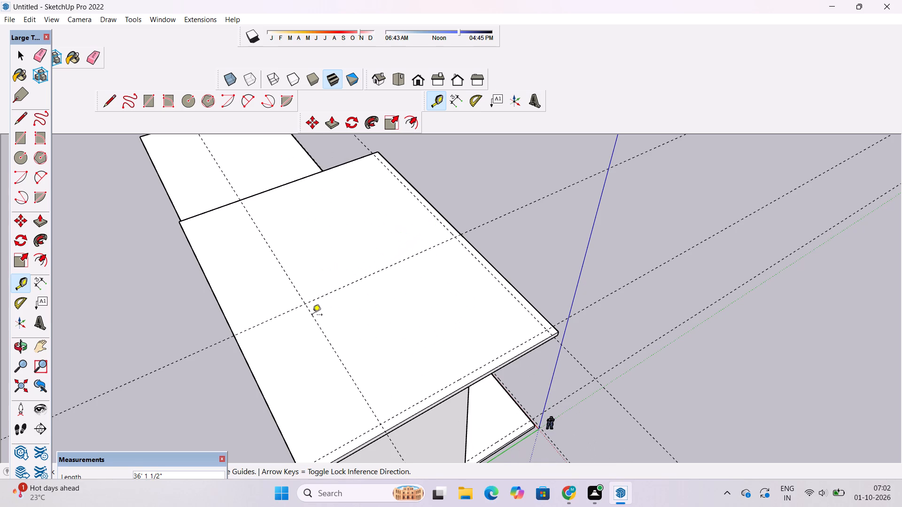
pyautogui.write('02')
pyautogui.press('BackSpace')
pyautogui.press('BackSpace')
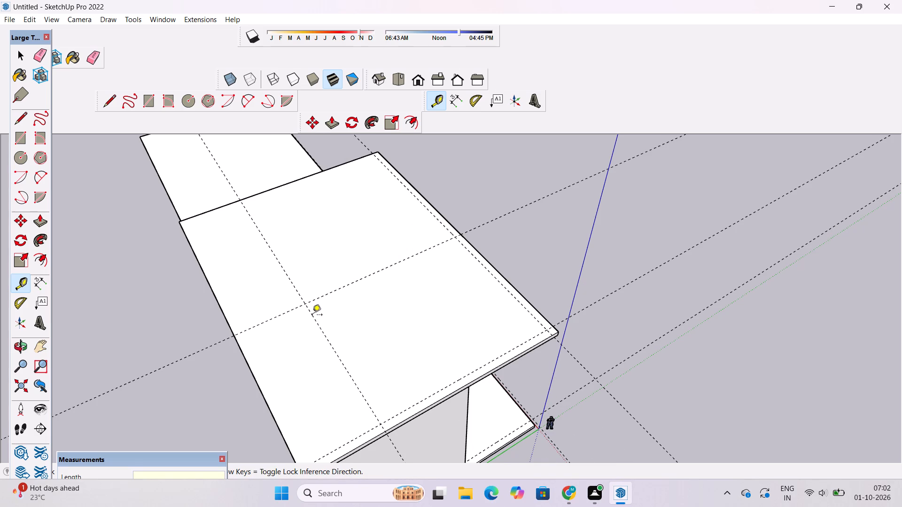
pyautogui.write("20'")
pyautogui.press('Return')
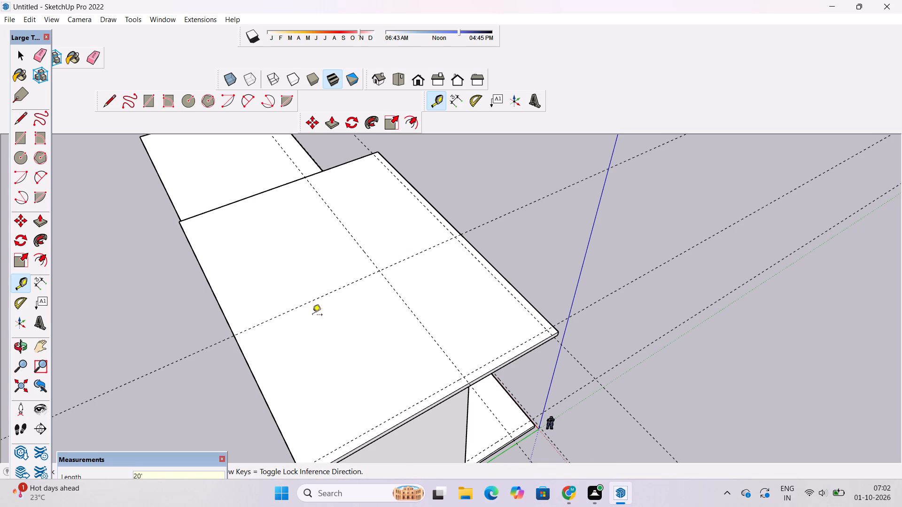
# Examine the crossing guides on the roof slab against the divided front strip below from several angles.
pyautogui.press('o')
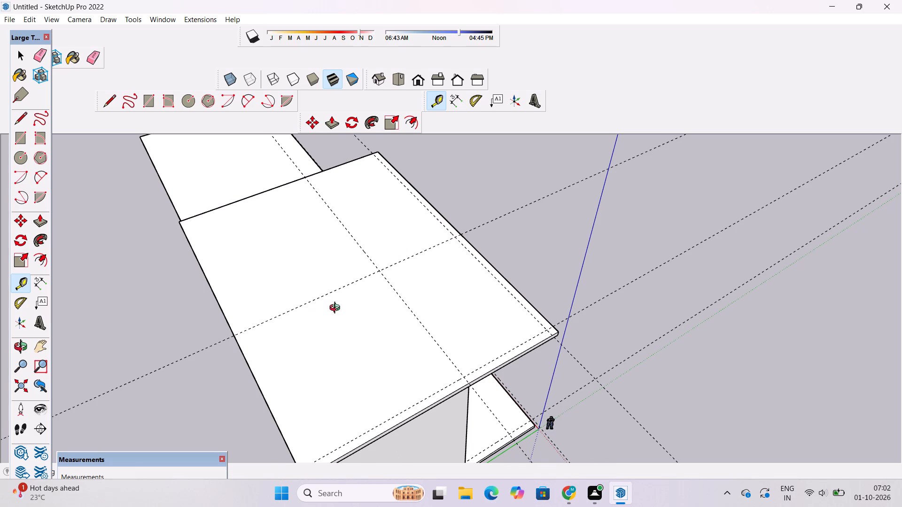
pyautogui.moveTo(433, 279); pyautogui.dragTo(118, 325)
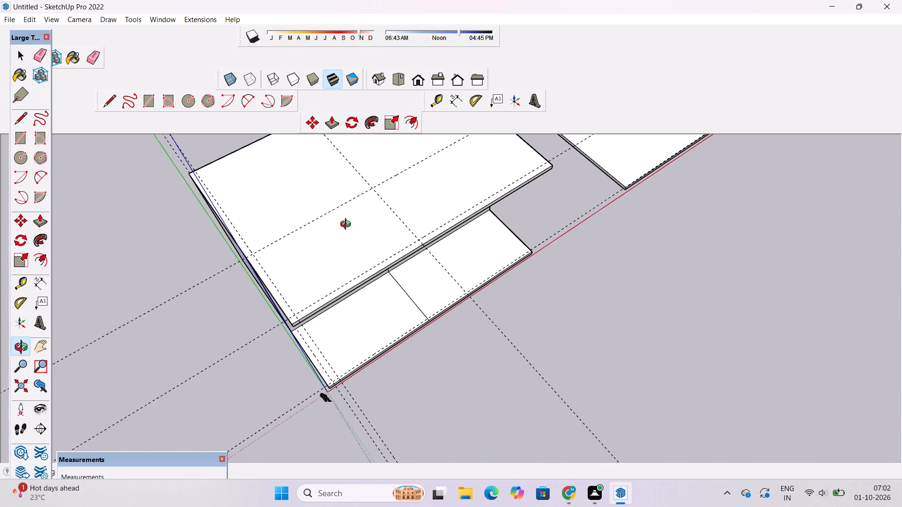
pyautogui.keyDown('shift'); pyautogui.moveTo(351, 248); pyautogui.dragTo(333, 305); pyautogui.keyUp('shift')
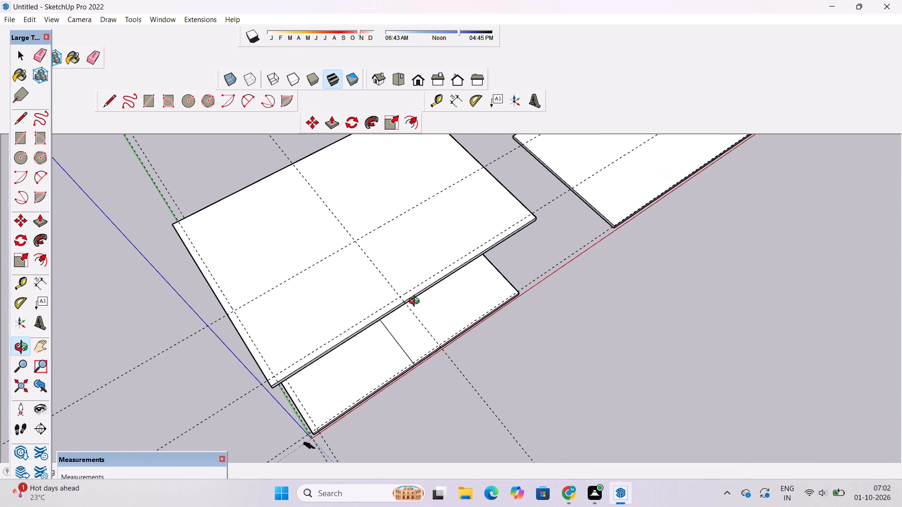
pyautogui.moveTo(417, 302); pyautogui.dragTo(319, 267)
pyautogui.keyDown('shift'); pyautogui.moveTo(382, 187); pyautogui.dragTo(359, 281); pyautogui.keyUp('shift')
pyautogui.keyDown('shift'); pyautogui.moveTo(278, 329); pyautogui.dragTo(338, 273); pyautogui.keyUp('shift')
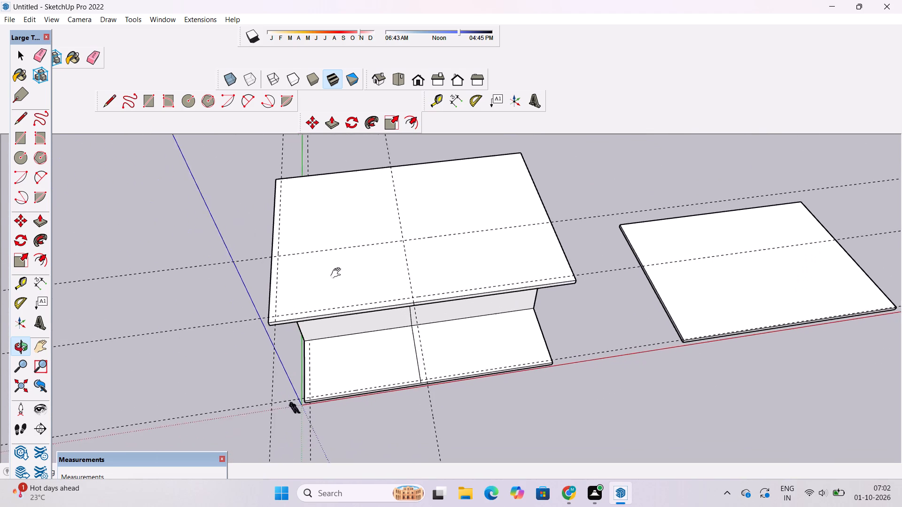
pyautogui.keyDown('shift'); pyautogui.moveTo(338, 273); pyautogui.dragTo(269, 285); pyautogui.keyUp('shift')
pyautogui.keyDown('shift'); pyautogui.moveTo(205, 302); pyautogui.dragTo(276, 277); pyautogui.keyUp('shift')
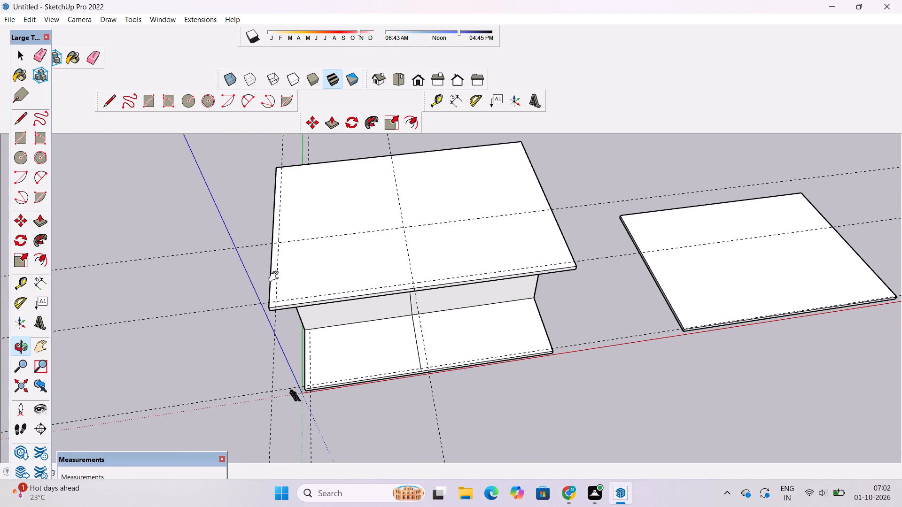
pyautogui.moveTo(220, 254); pyautogui.dragTo(266, 215)
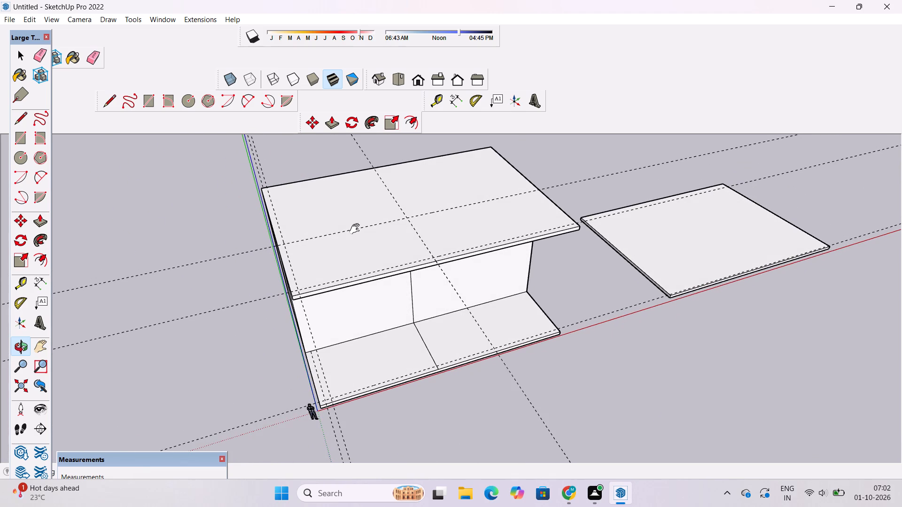
pyautogui.keyDown('shift'); pyautogui.moveTo(357, 229); pyautogui.dragTo(303, 271); pyautogui.keyUp('shift')
pyautogui.keyDown('shift'); pyautogui.moveTo(280, 290); pyautogui.dragTo(243, 295); pyautogui.keyUp('shift')
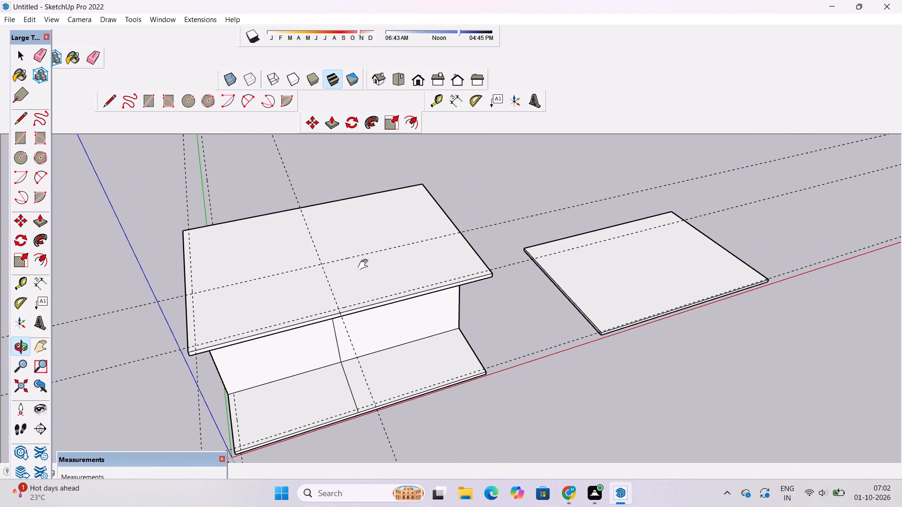
pyautogui.keyDown('shift'); pyautogui.moveTo(372, 264); pyautogui.dragTo(401, 218); pyautogui.keyUp('shift')
pyautogui.moveTo(401, 218); pyautogui.dragTo(380, 229)
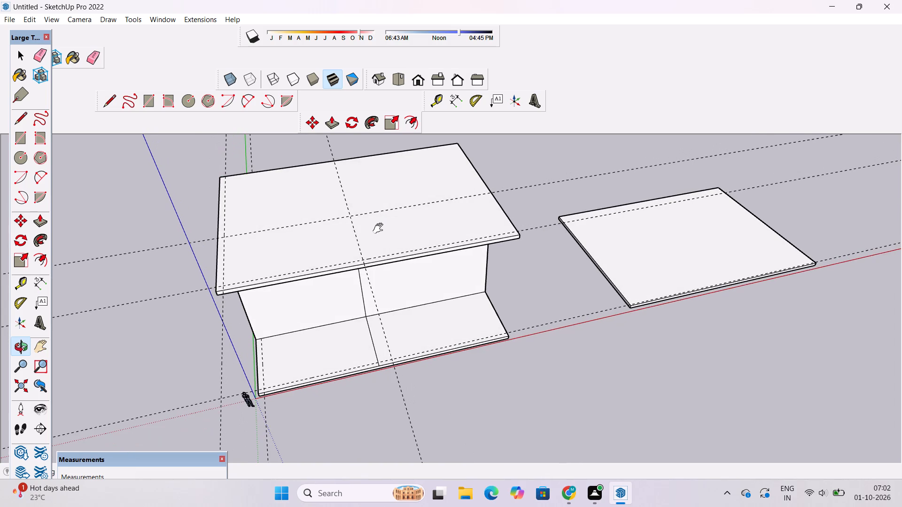
# Draw a 70' line across the roof slab's top face along the lengthwise guide, spanning both short edges.
pyautogui.keyDown('shift'); pyautogui.moveTo(382, 215); pyautogui.dragTo(366, 269); pyautogui.keyUp('shift')
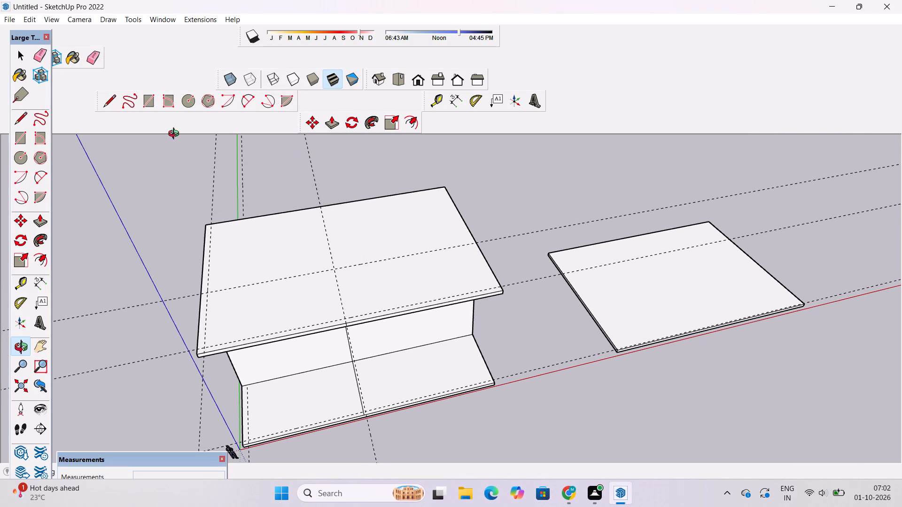
pyautogui.click(107, 98)
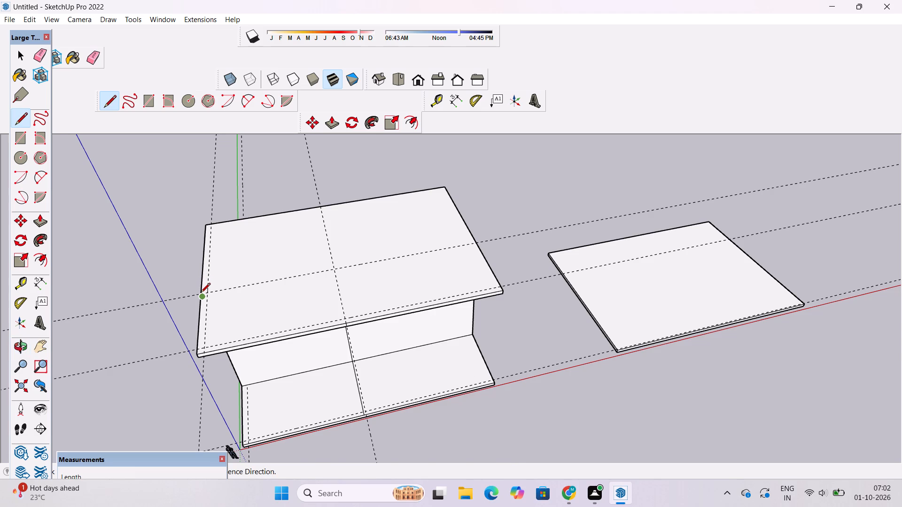
pyautogui.keyDown('ctrl'); pyautogui.scroll(5, 201, 293); pyautogui.keyUp('ctrl')
pyautogui.moveTo(200, 294); pyautogui.dragTo(324, 262)
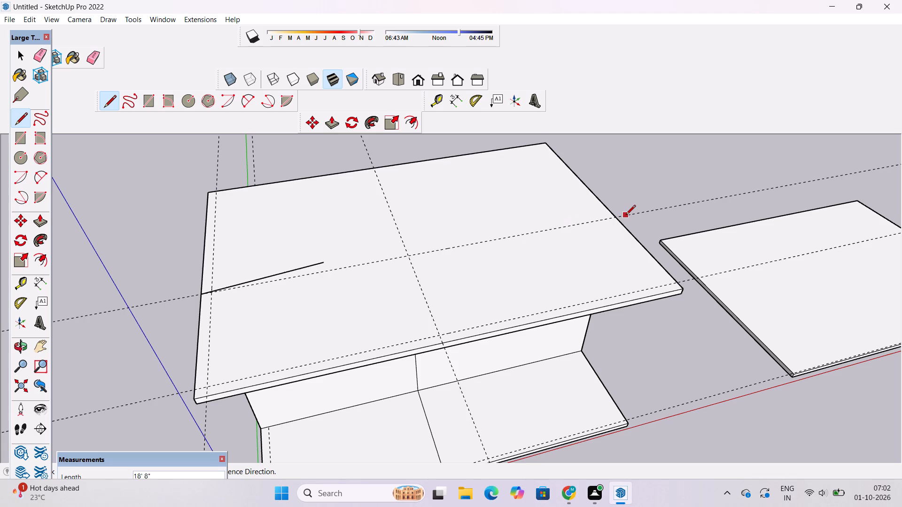
pyautogui.hotkey('ctrl', 'z')
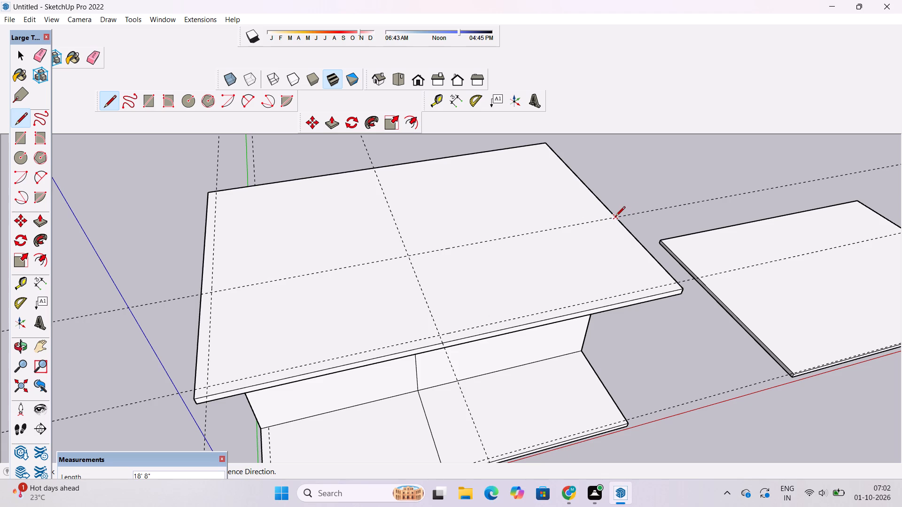
pyautogui.moveTo(615, 217); pyautogui.dragTo(330, 286)
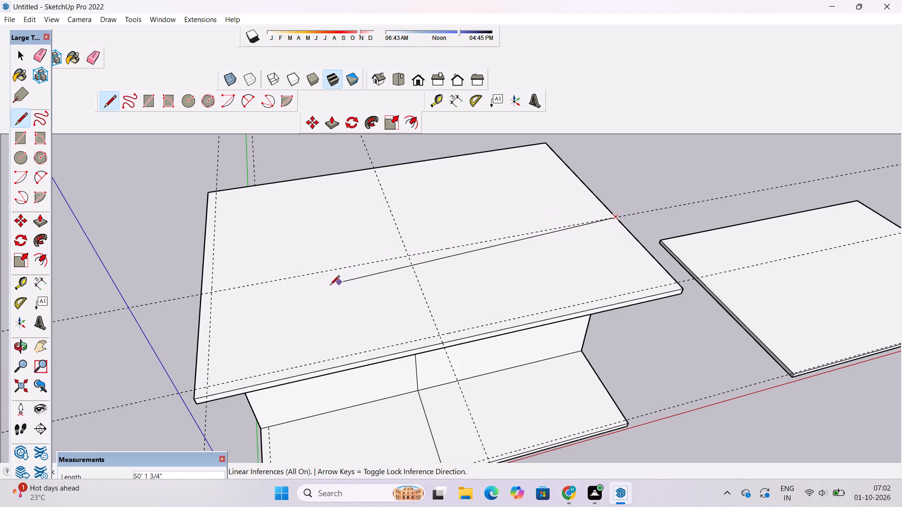
pyautogui.moveTo(330, 286); pyautogui.dragTo(199, 277)
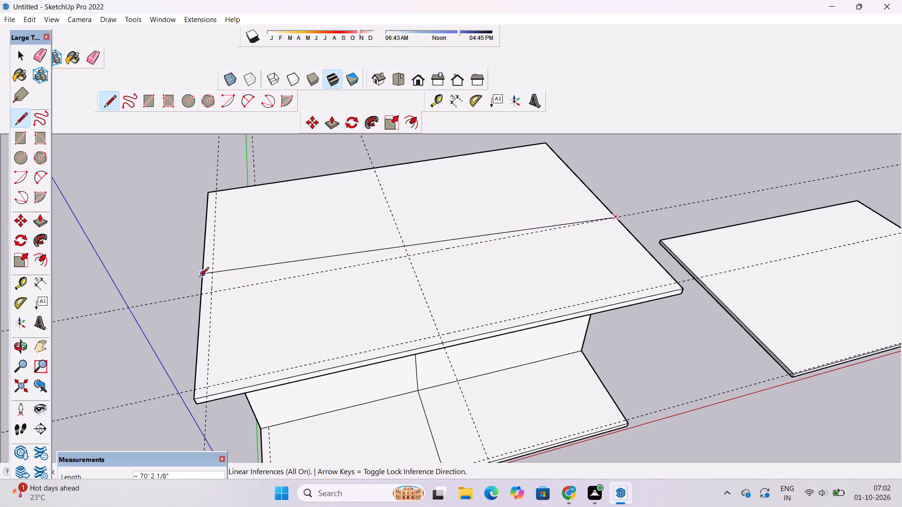
pyautogui.moveTo(199, 277); pyautogui.dragTo(204, 294)
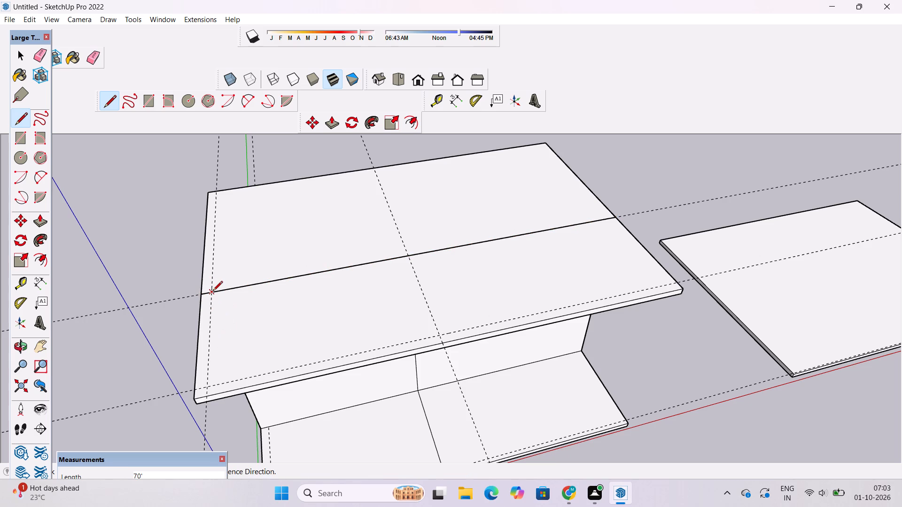
# Draw connected lines along the slab's side and front guides, 18' 6" from the dividing line and about 30' 5" to the middle guide.
pyautogui.moveTo(213, 292); pyautogui.dragTo(210, 386)
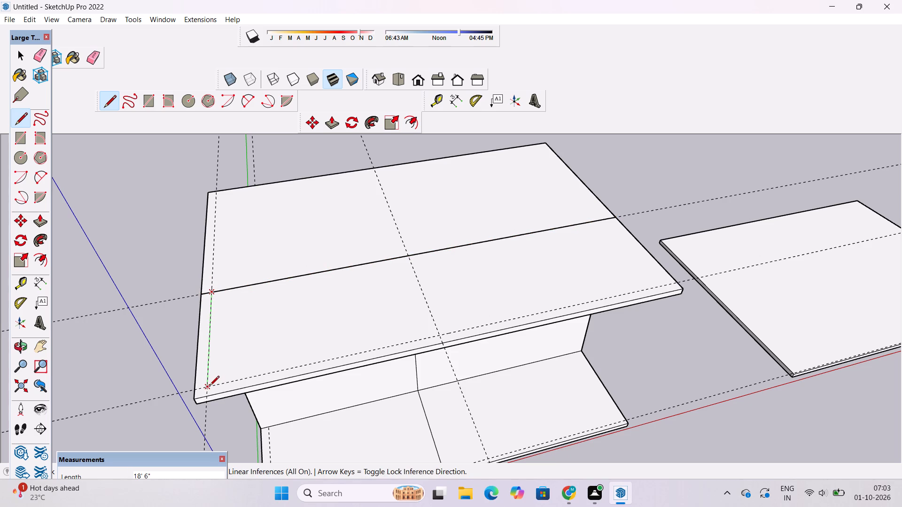
pyautogui.moveTo(210, 386); pyautogui.dragTo(208, 387)
pyautogui.click(208, 387)
pyautogui.moveTo(208, 387); pyautogui.dragTo(274, 377)
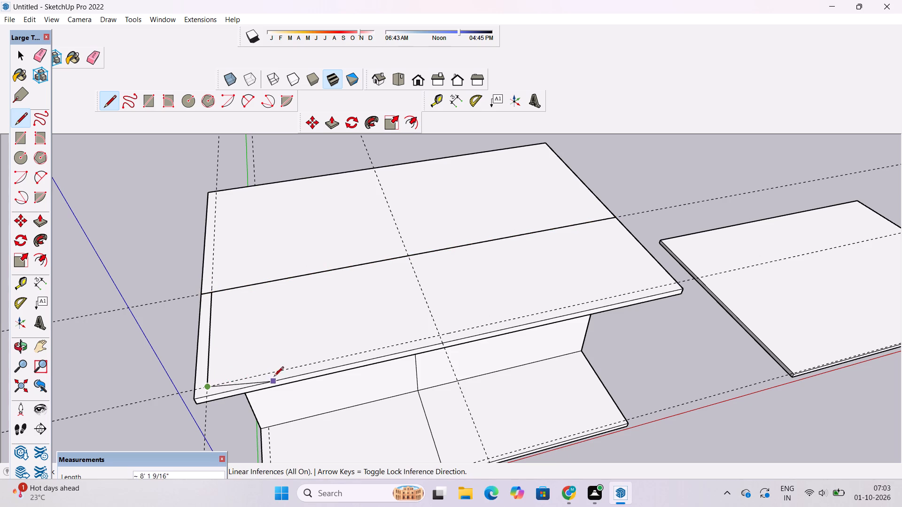
pyautogui.moveTo(274, 377); pyautogui.dragTo(432, 330)
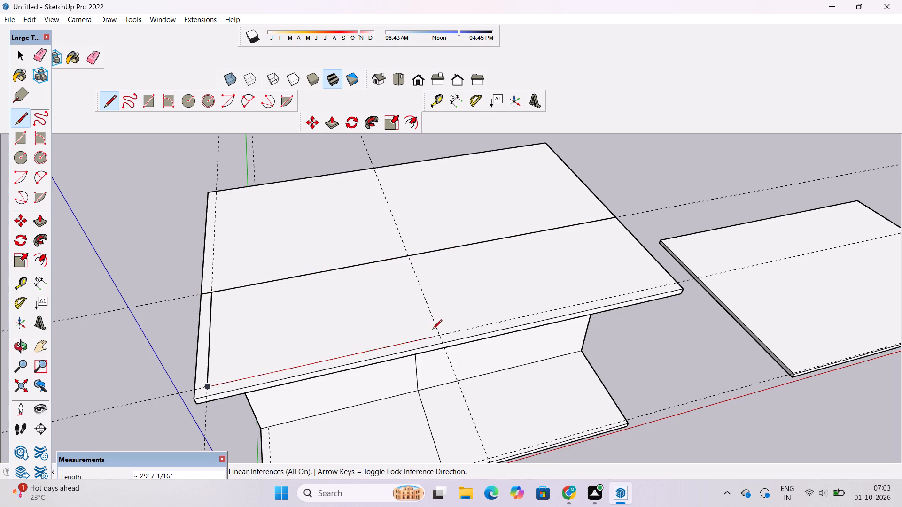
pyautogui.moveTo(432, 330); pyautogui.dragTo(439, 333)
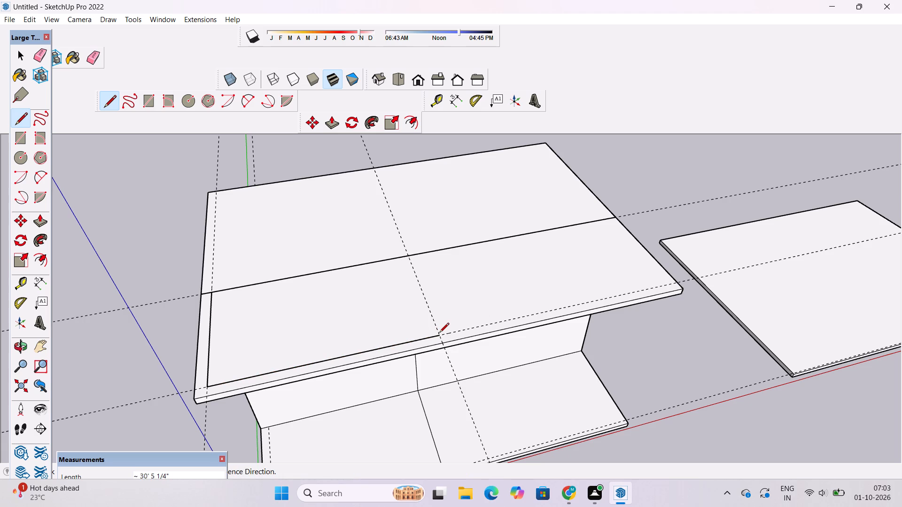
# Start a line on the middle cross guide near the end of the new front-guide line on the roof slab.
pyautogui.keyDown('ctrl'); pyautogui.scroll(12, 439, 333); pyautogui.keyUp('ctrl')
pyautogui.click(439, 333)
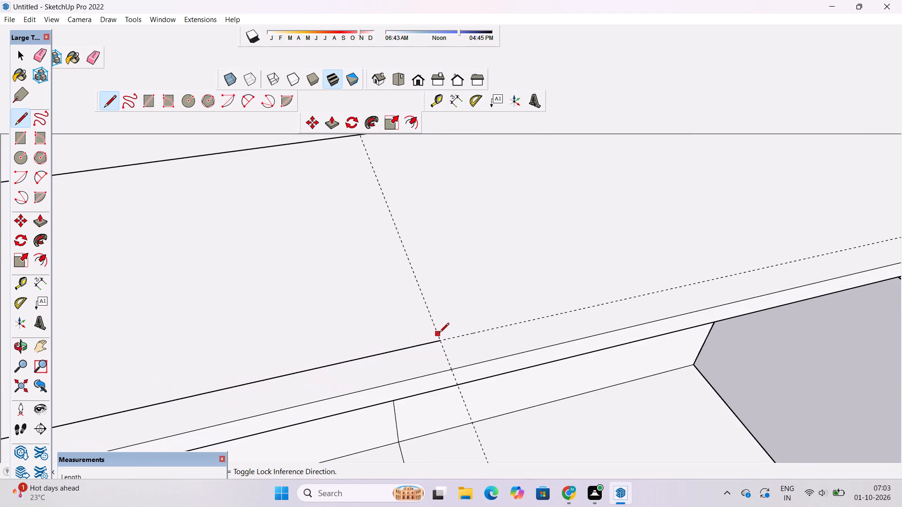
pyautogui.keyDown('ctrl'); pyautogui.scroll(-14, 439, 333); pyautogui.keyUp('ctrl')
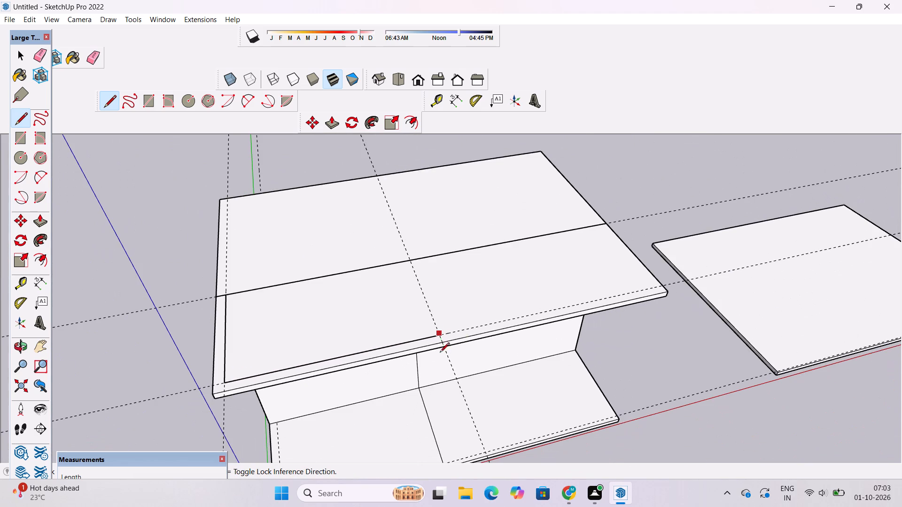
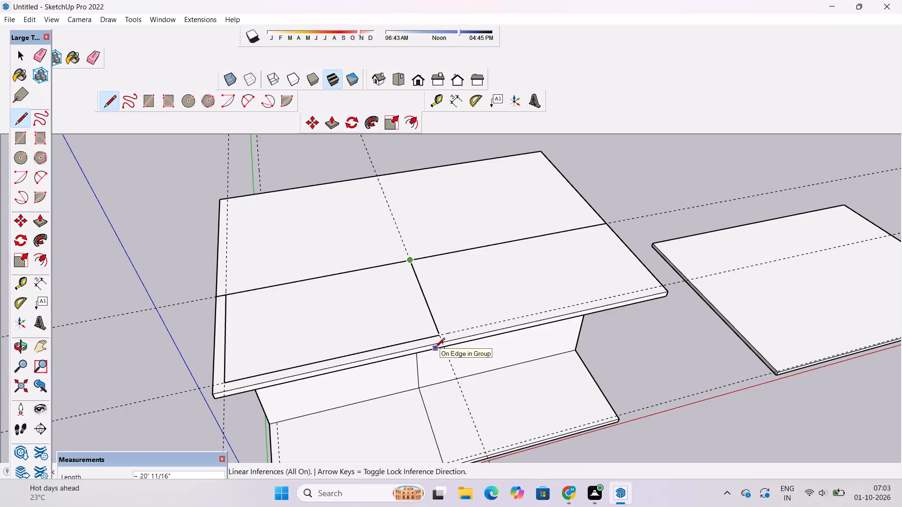
# Close the gap at the slab's front-guide line with a line of about 4 7/16" up to the middle cross line.
pyautogui.press('space')
pyautogui.write('l')
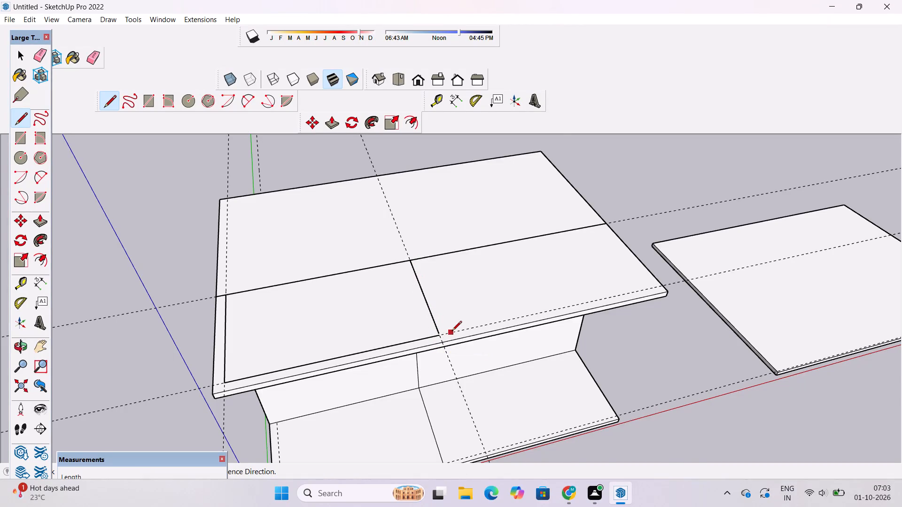
pyautogui.keyDown('ctrl'); pyautogui.scroll(13, 452, 331); pyautogui.keyUp('ctrl')
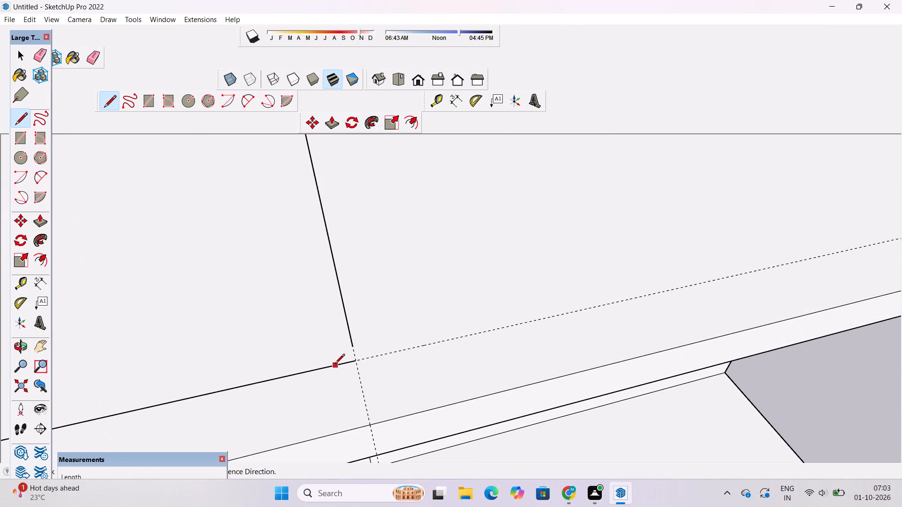
pyautogui.moveTo(355, 361); pyautogui.dragTo(351, 344)
pyautogui.click(351, 344)
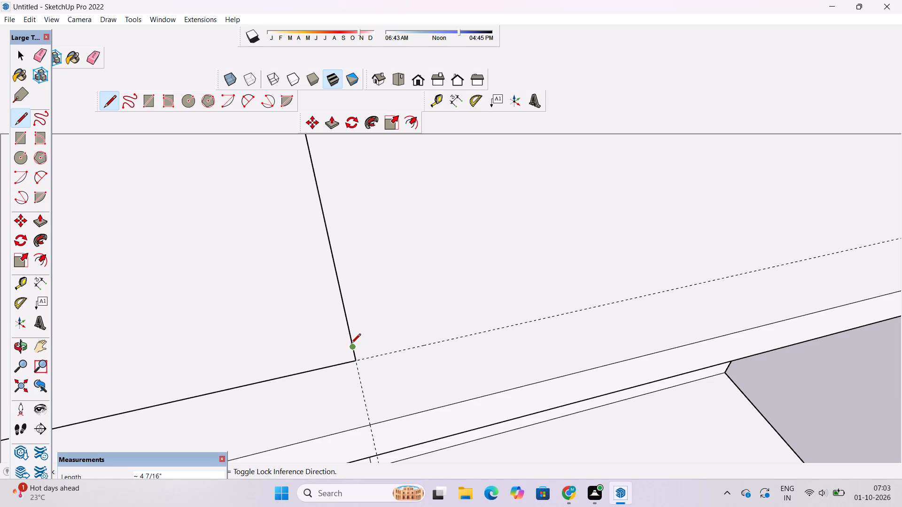
pyautogui.click(351, 344)
pyautogui.press('space')
# Erase the middle cross, lengthwise, front and side guides that run over the roof slab.
pyautogui.press('o')
pyautogui.keyDown('ctrl'); pyautogui.scroll(-4, 351, 344); pyautogui.keyUp('ctrl')
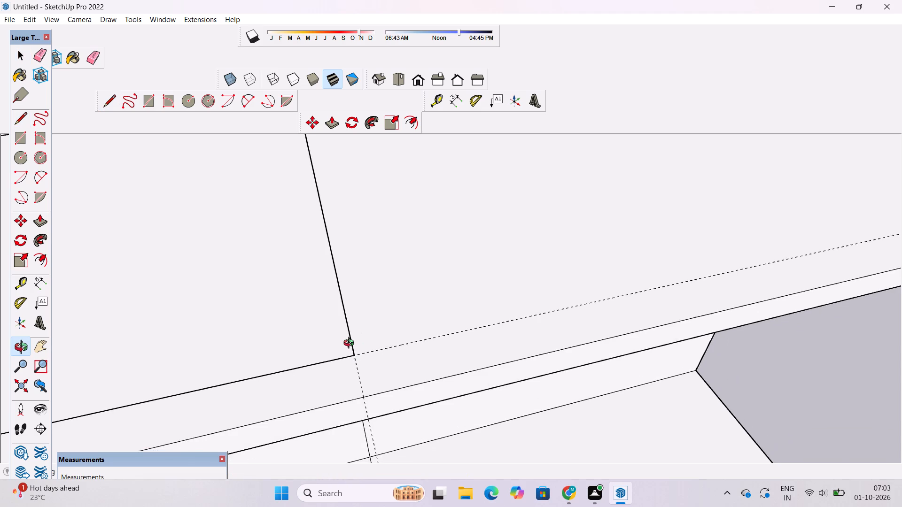
pyautogui.keyDown('ctrl'); pyautogui.scroll(-19, 351, 344); pyautogui.keyUp('ctrl')
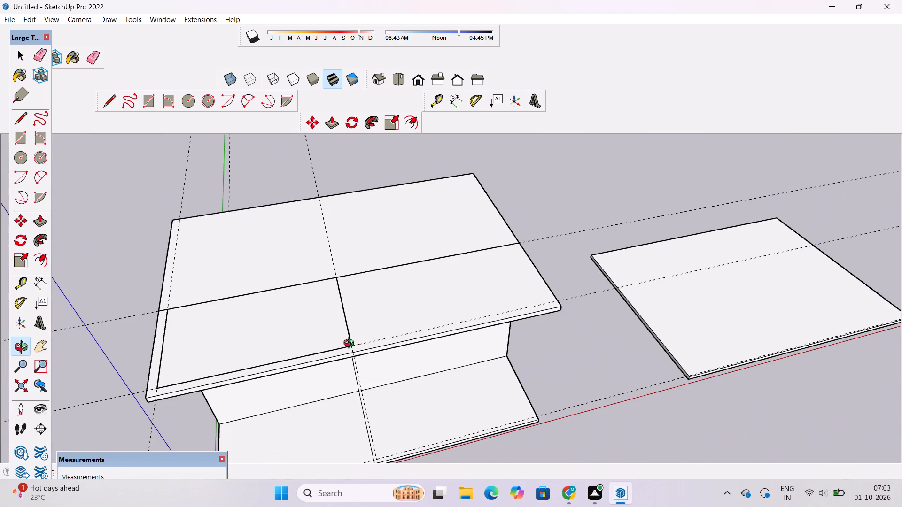
pyautogui.moveTo(382, 363); pyautogui.dragTo(360, 333)
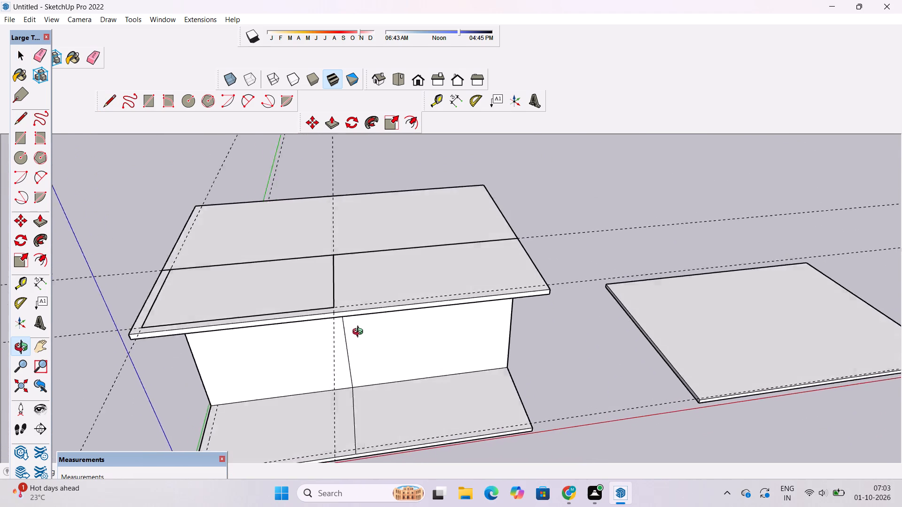
pyautogui.moveTo(360, 333); pyautogui.dragTo(371, 416)
pyautogui.moveTo(336, 396); pyautogui.dragTo(390, 383)
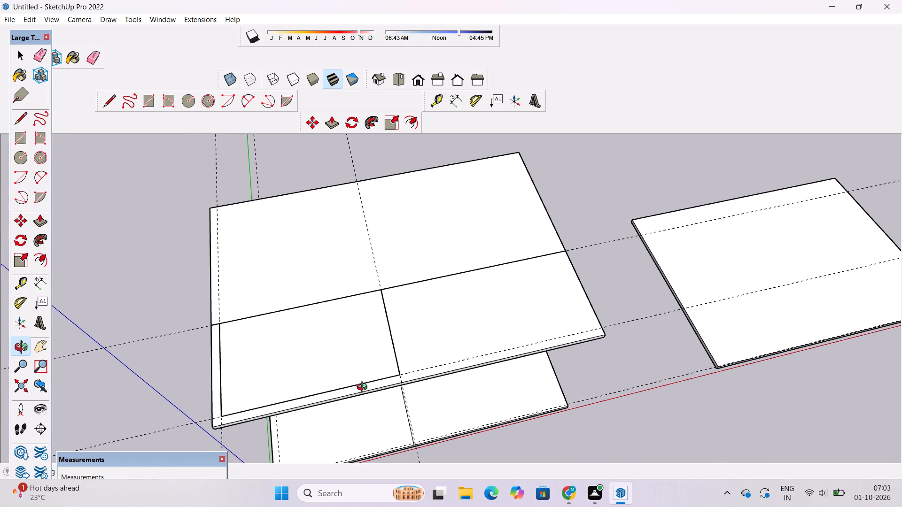
pyautogui.moveTo(364, 388); pyautogui.dragTo(387, 373)
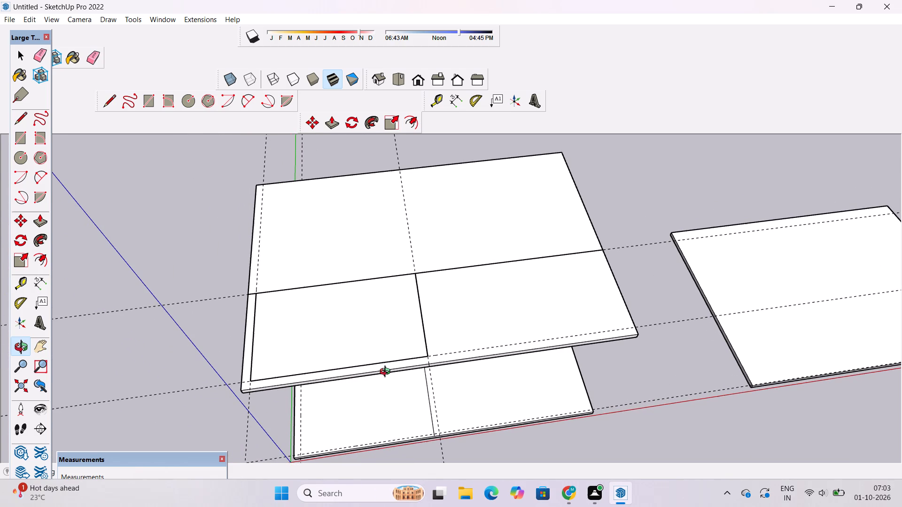
pyautogui.press('e')
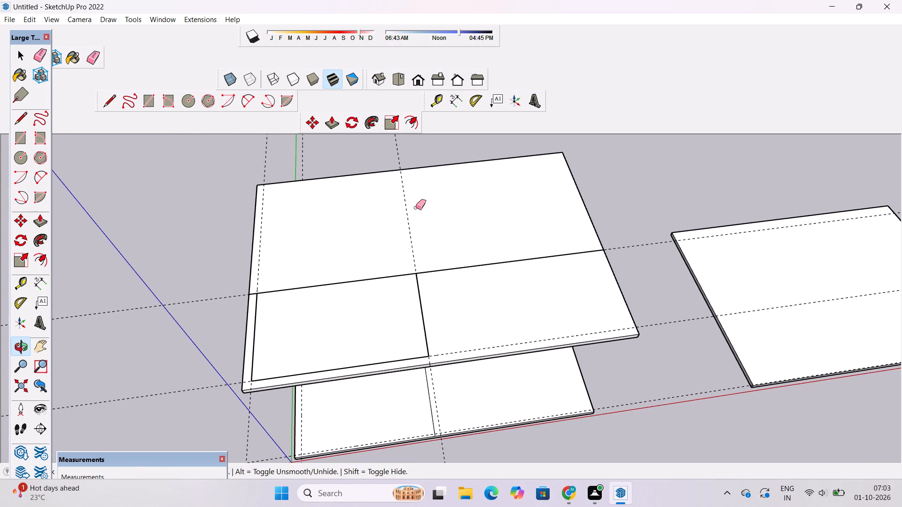
pyautogui.moveTo(416, 207); pyautogui.dragTo(395, 238)
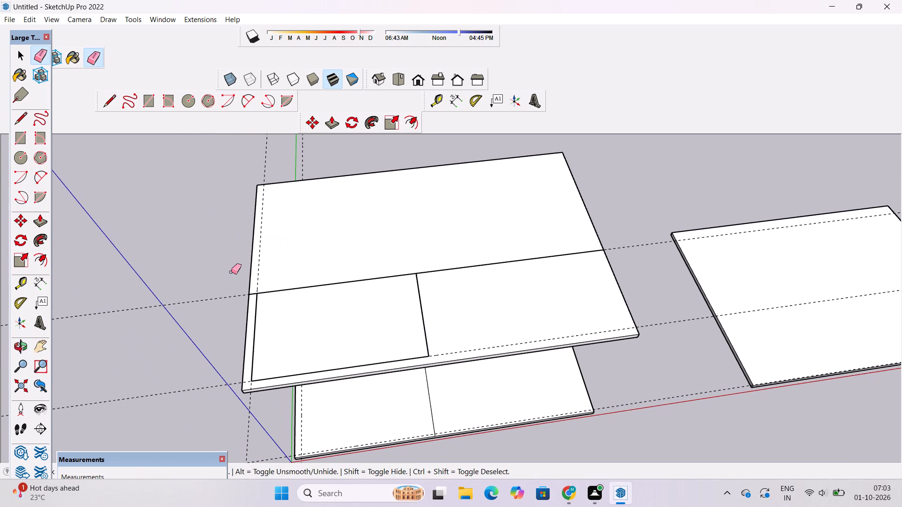
pyautogui.moveTo(231, 272); pyautogui.dragTo(234, 305)
pyautogui.moveTo(155, 384); pyautogui.dragTo(164, 398)
pyautogui.moveTo(295, 161); pyautogui.dragTo(257, 169)
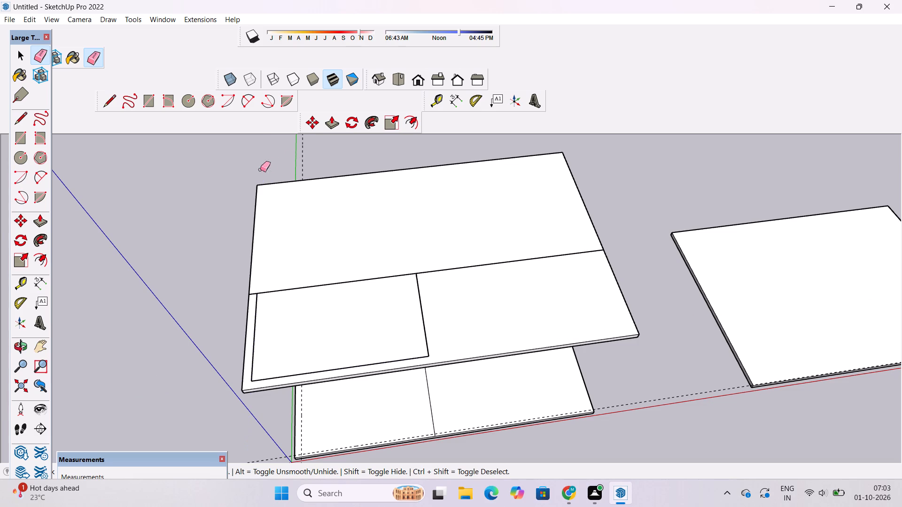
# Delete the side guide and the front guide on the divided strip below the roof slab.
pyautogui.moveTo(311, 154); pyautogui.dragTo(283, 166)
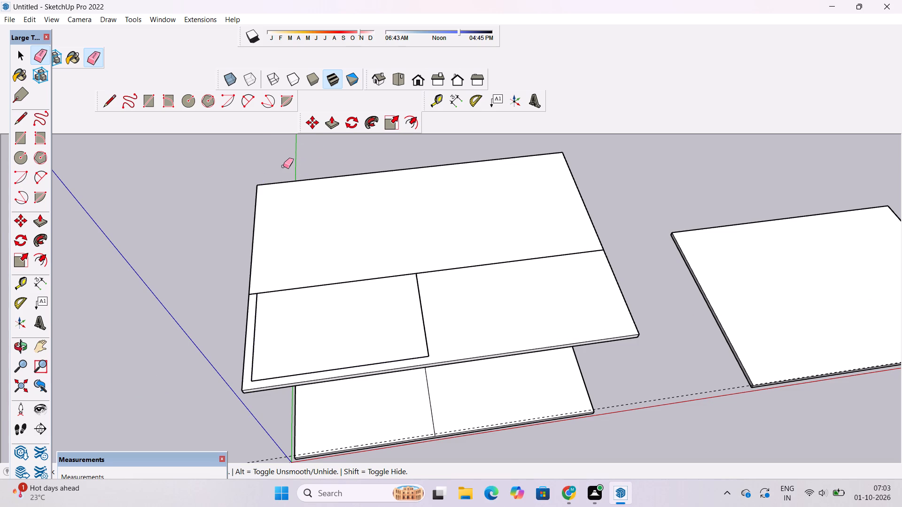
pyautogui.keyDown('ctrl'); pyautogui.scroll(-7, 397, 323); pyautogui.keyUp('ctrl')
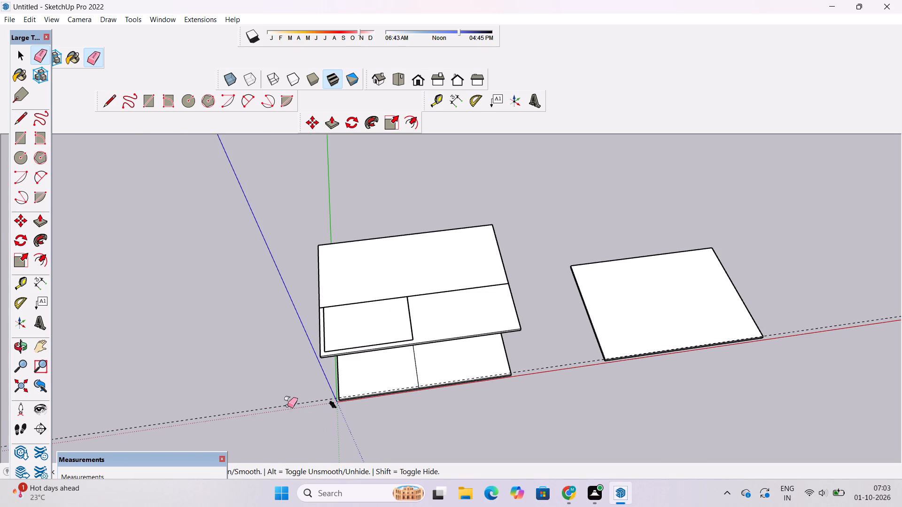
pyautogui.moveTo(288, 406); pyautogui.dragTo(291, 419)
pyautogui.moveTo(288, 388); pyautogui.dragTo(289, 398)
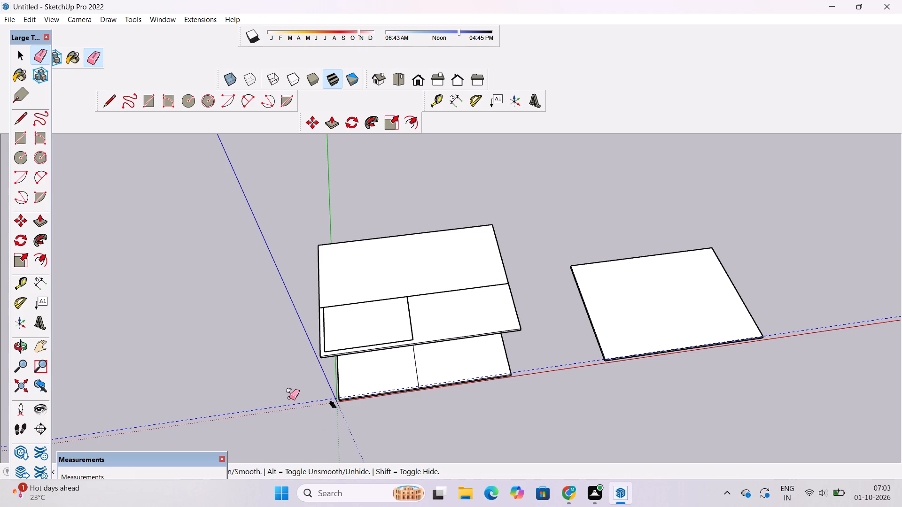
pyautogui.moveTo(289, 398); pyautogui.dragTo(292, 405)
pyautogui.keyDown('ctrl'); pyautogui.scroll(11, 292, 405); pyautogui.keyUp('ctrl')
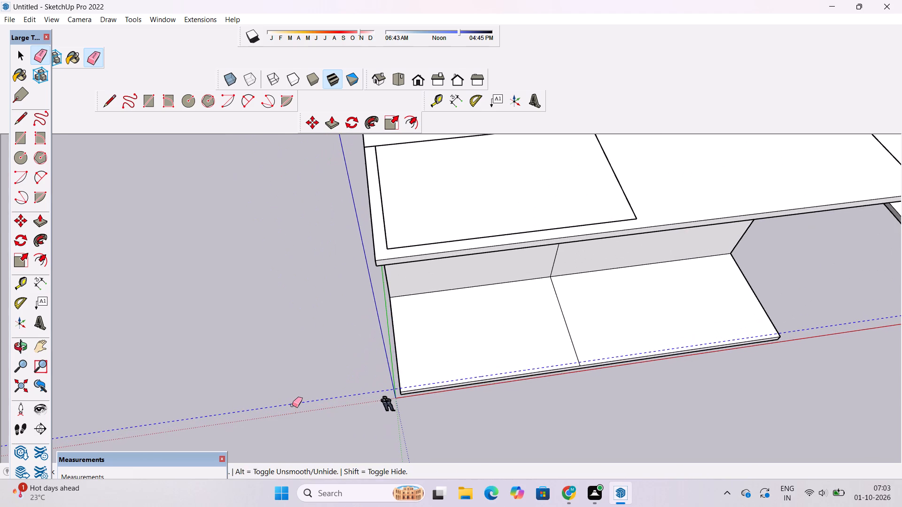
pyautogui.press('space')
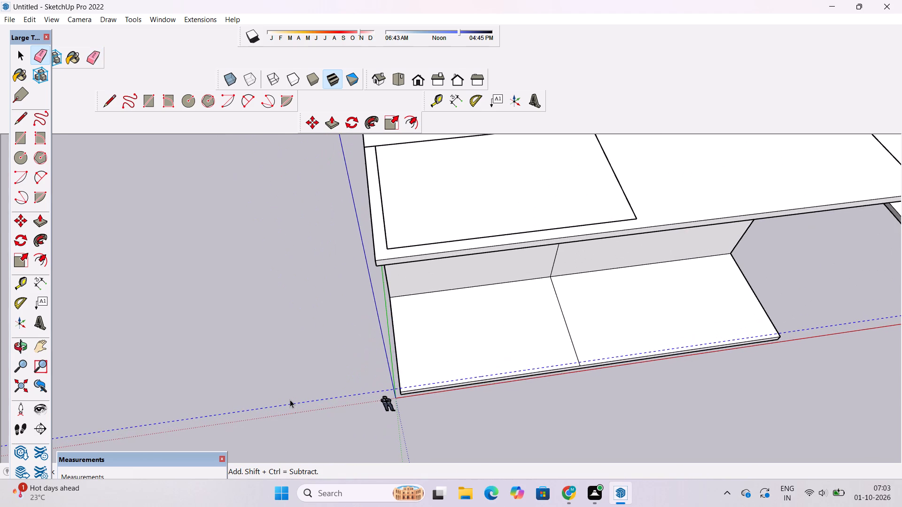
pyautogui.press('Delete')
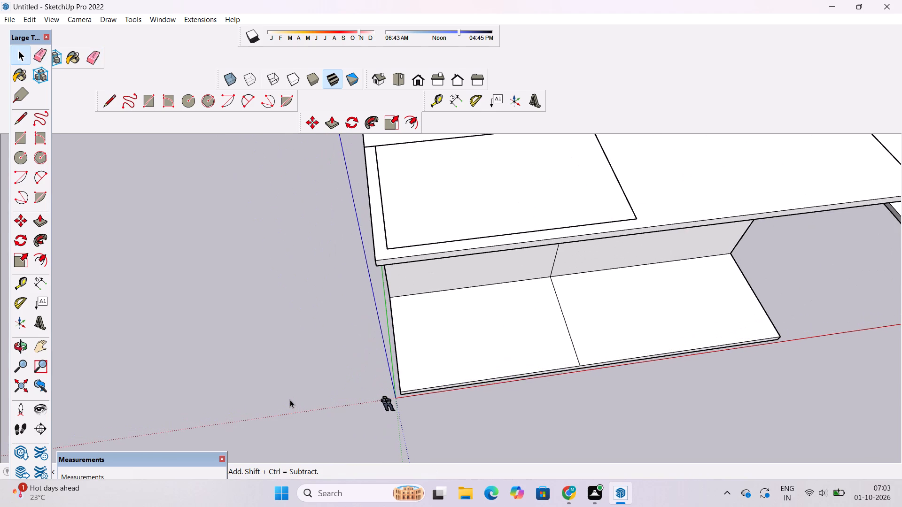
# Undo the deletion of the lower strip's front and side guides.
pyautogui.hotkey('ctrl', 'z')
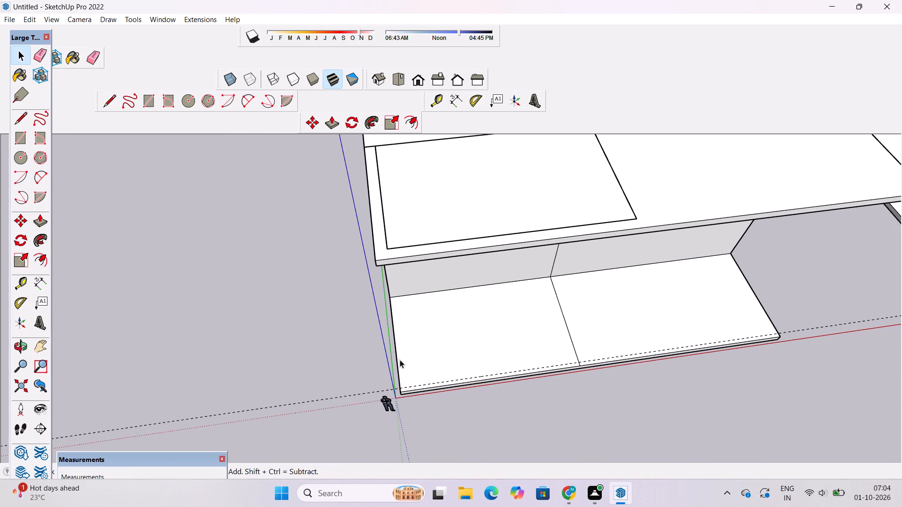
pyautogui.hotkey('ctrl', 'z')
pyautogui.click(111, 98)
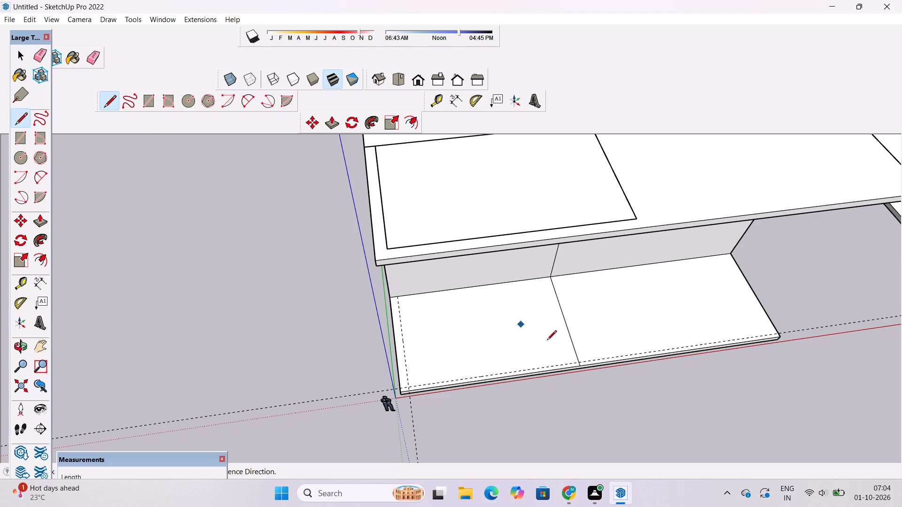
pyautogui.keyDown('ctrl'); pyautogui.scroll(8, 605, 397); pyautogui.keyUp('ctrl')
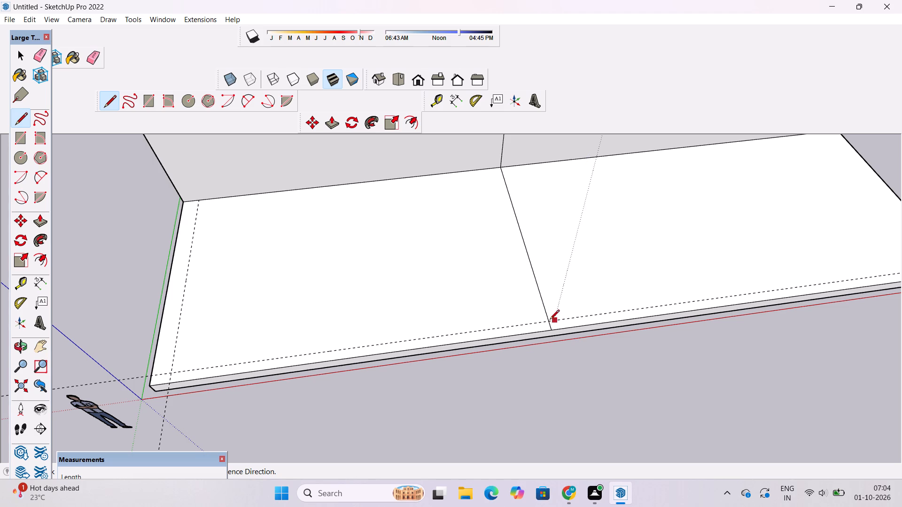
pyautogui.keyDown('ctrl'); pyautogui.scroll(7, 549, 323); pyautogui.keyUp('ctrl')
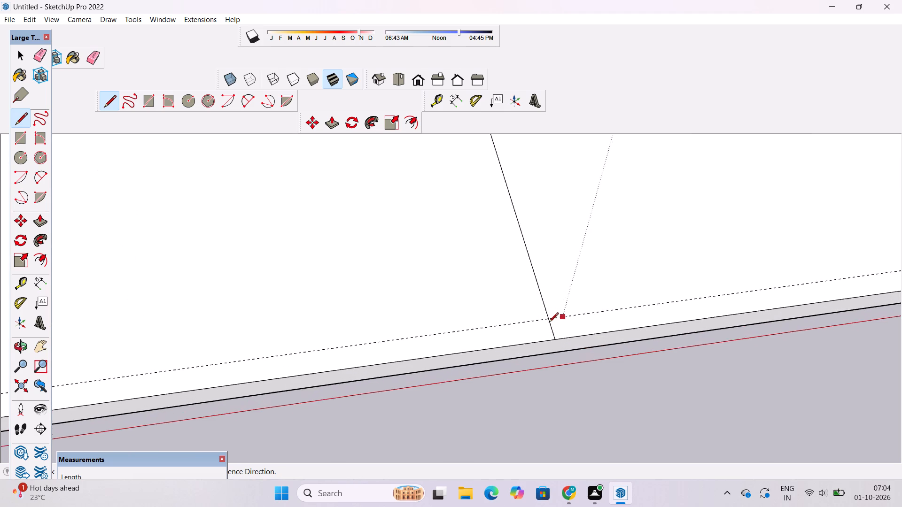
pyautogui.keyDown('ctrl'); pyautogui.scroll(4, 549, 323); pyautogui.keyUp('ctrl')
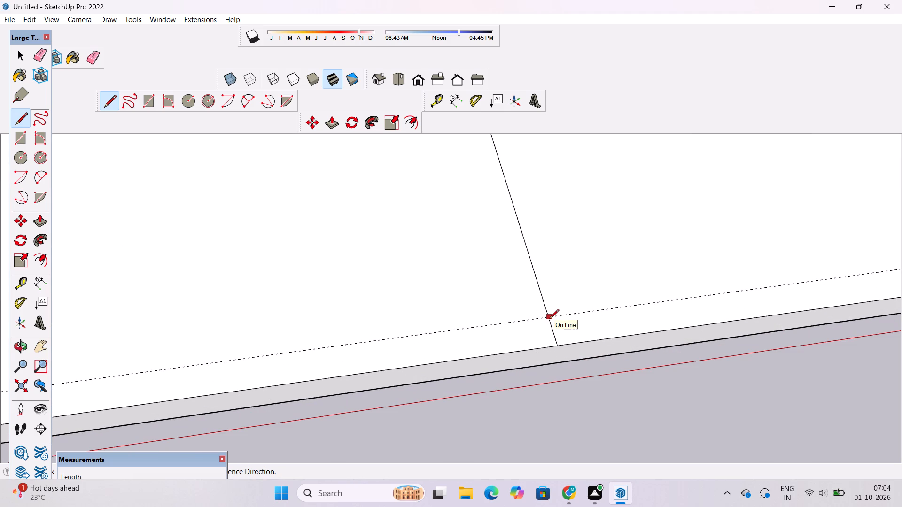
# Erase the guide running parallel to the lower strip's front edge.
pyautogui.press('o')
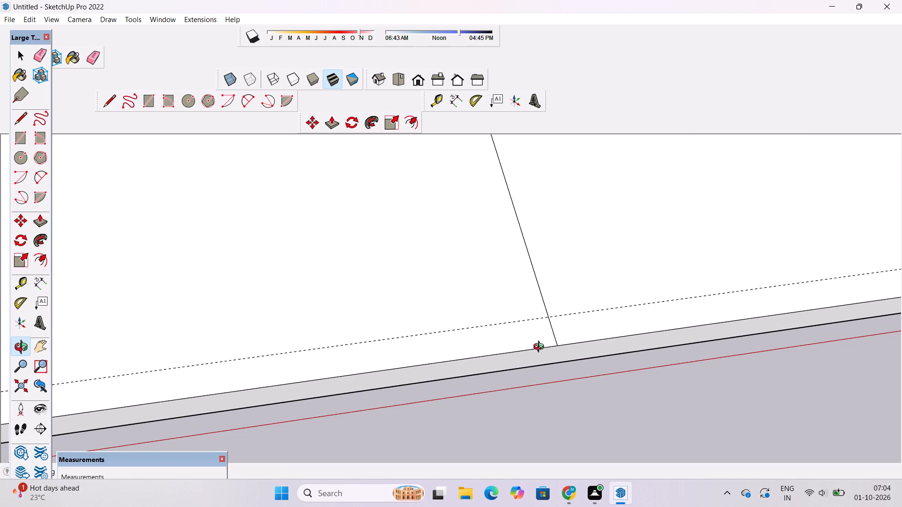
pyautogui.moveTo(541, 348); pyautogui.dragTo(553, 241)
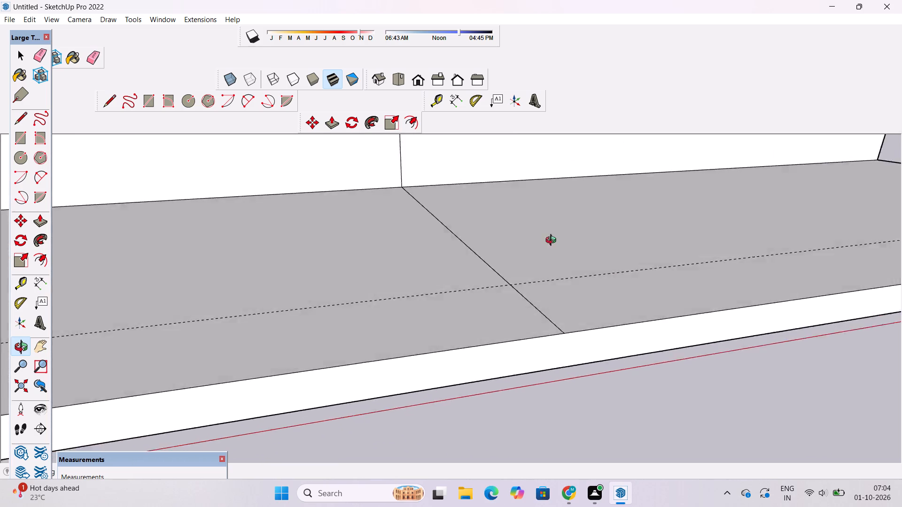
pyautogui.moveTo(553, 241); pyautogui.dragTo(534, 279)
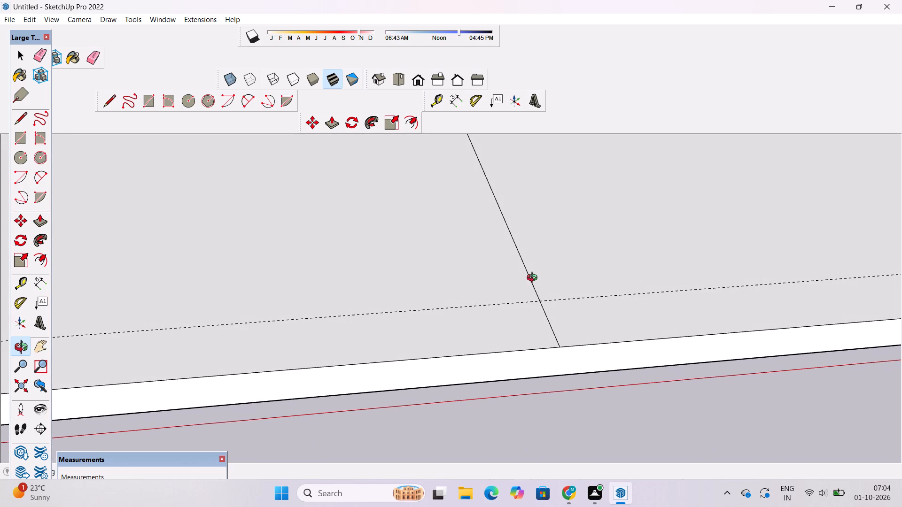
pyautogui.press('e')
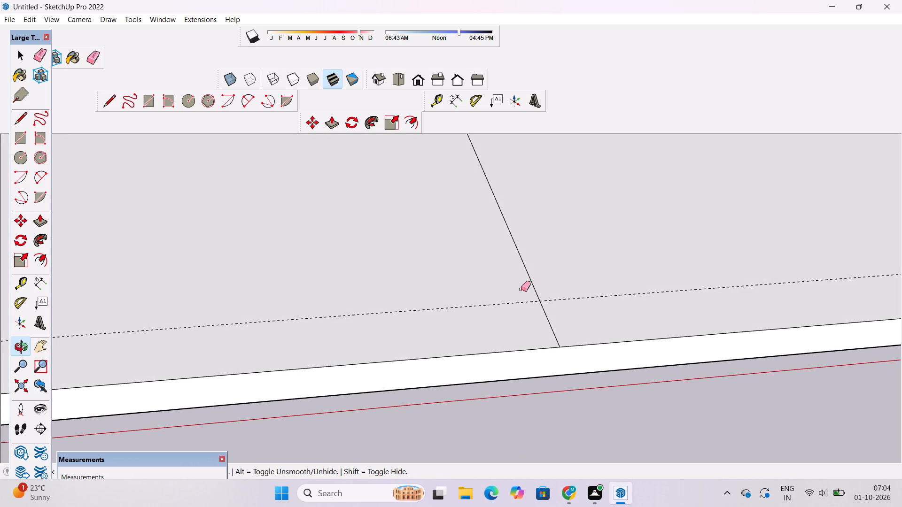
pyautogui.moveTo(503, 298); pyautogui.dragTo(504, 307)
# Examine the roof slab's dividing lines against the divided strip and wall below from several angles.
pyautogui.keyDown('ctrl'); pyautogui.scroll(-8, 504, 307); pyautogui.keyUp('ctrl')
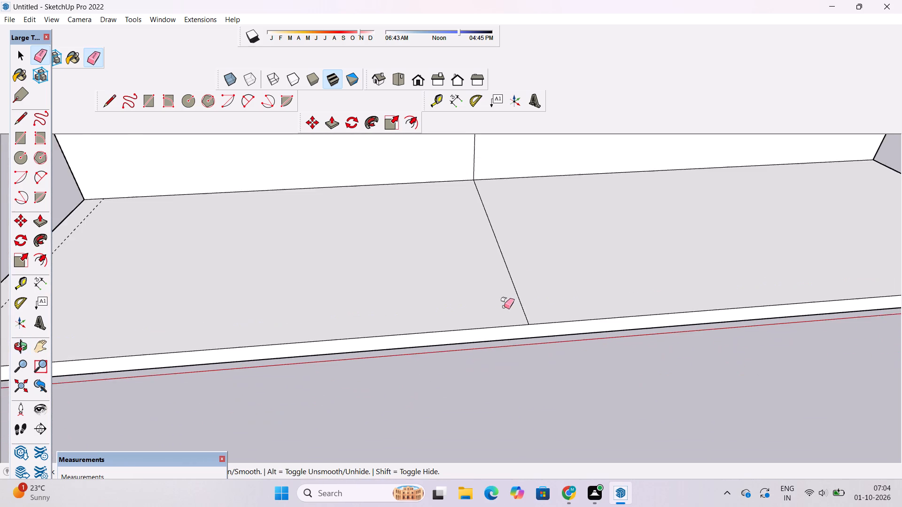
pyautogui.keyDown('ctrl'); pyautogui.scroll(-18, 504, 307); pyautogui.keyUp('ctrl')
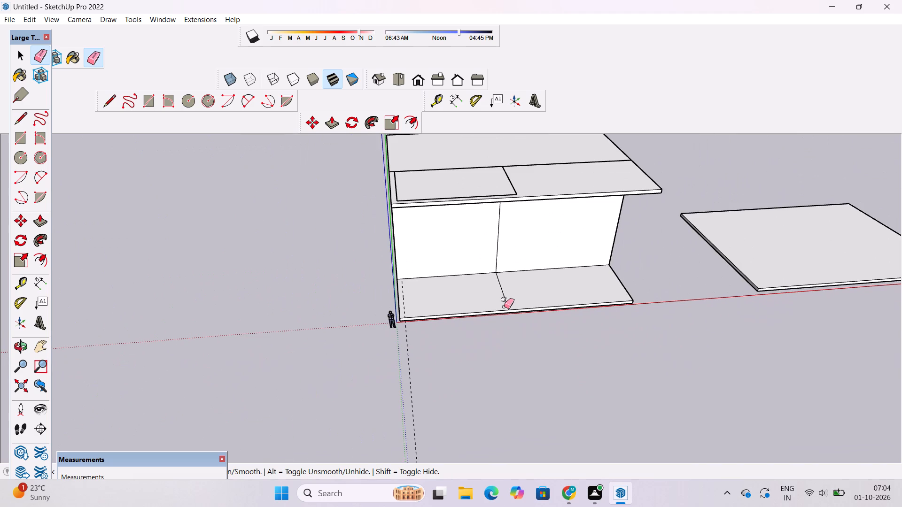
pyautogui.press('o')
pyautogui.keyDown('shift'); pyautogui.moveTo(404, 337); pyautogui.dragTo(381, 442); pyautogui.keyUp('shift')
pyautogui.moveTo(405, 394); pyautogui.dragTo(513, 294)
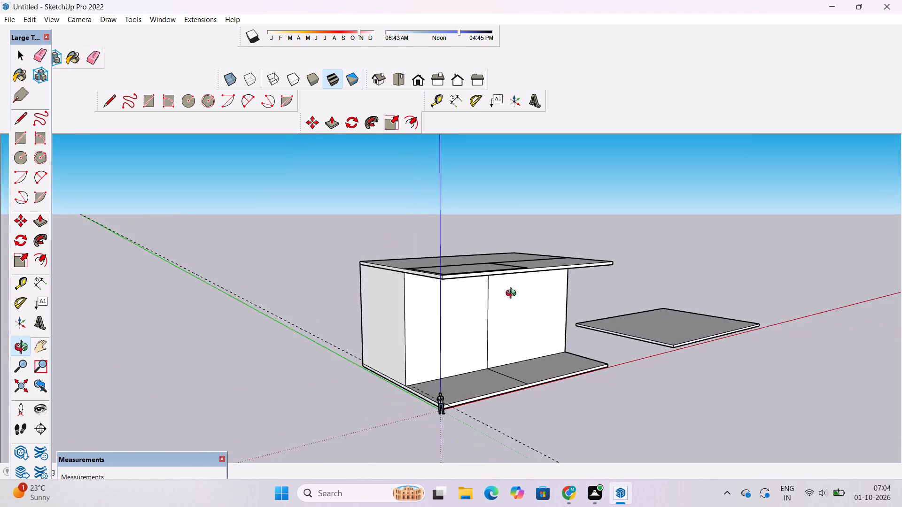
pyautogui.moveTo(513, 294); pyautogui.dragTo(536, 302)
pyautogui.keyDown('ctrl'); pyautogui.scroll(15, 523, 263); pyautogui.keyUp('ctrl')
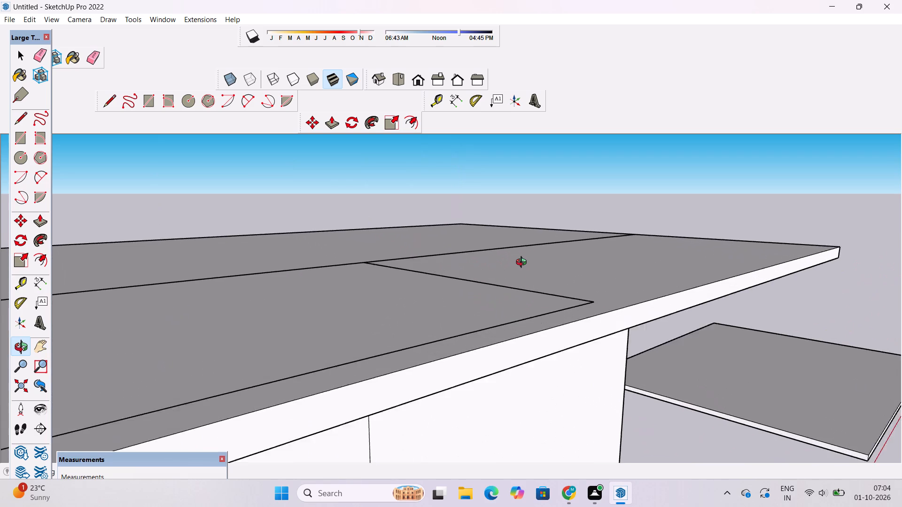
pyautogui.keyDown('ctrl'); pyautogui.scroll(4, 523, 263); pyautogui.keyUp('ctrl')
pyautogui.keyDown('ctrl'); pyautogui.scroll(-17, 523, 263); pyautogui.keyUp('ctrl')
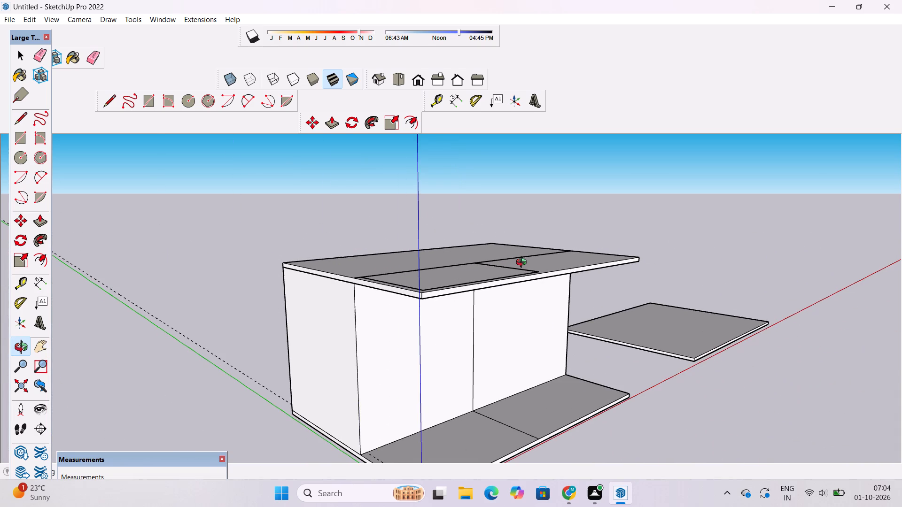
pyautogui.moveTo(560, 279); pyautogui.dragTo(461, 345)
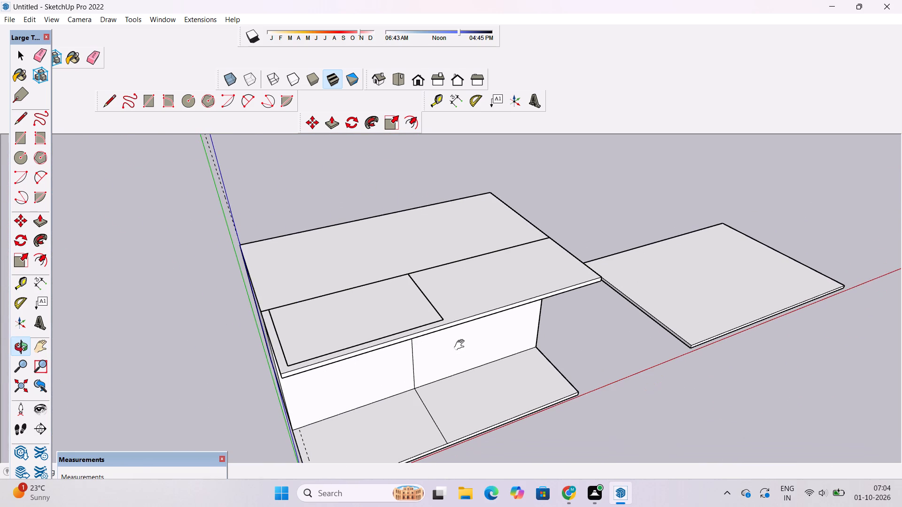
pyautogui.keyDown('shift'); pyautogui.moveTo(461, 345); pyautogui.dragTo(405, 391); pyautogui.keyUp('shift')
pyautogui.keyDown('shift'); pyautogui.moveTo(412, 330); pyautogui.dragTo(396, 365); pyautogui.keyUp('shift')
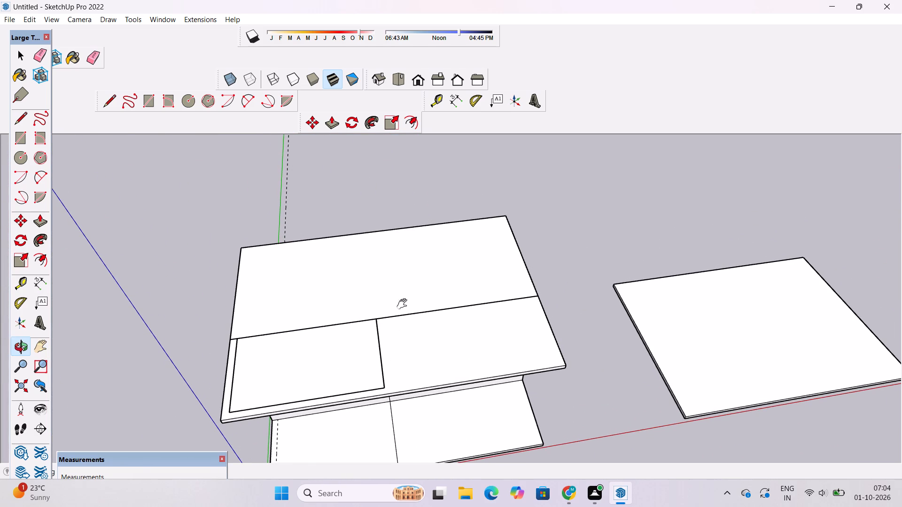
pyautogui.keyDown('ctrl'); pyautogui.keyDown('shift'); pyautogui.scroll(11, 364, 394); pyautogui.keyUp('shift'); pyautogui.keyUp('ctrl')
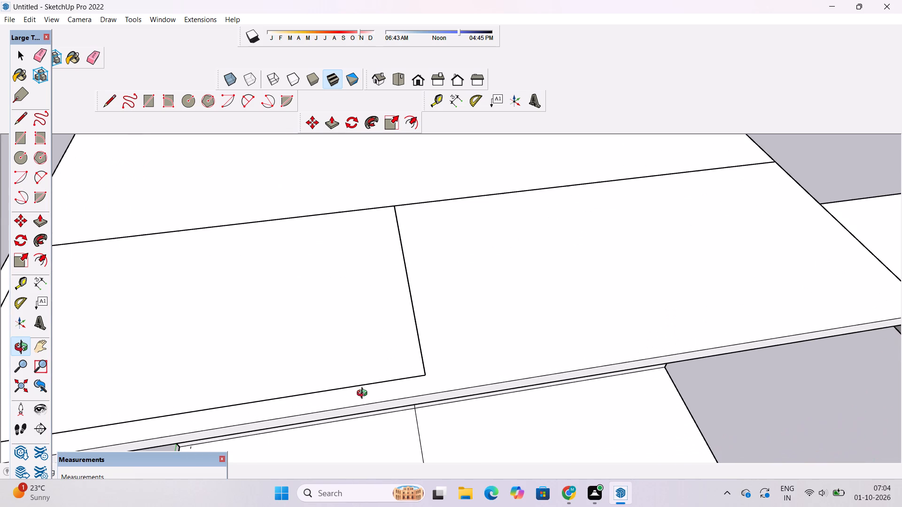
# Draw a line about 1' 6" long extending the roof slab's short dividing line to the slab's front edge.
pyautogui.press('l')
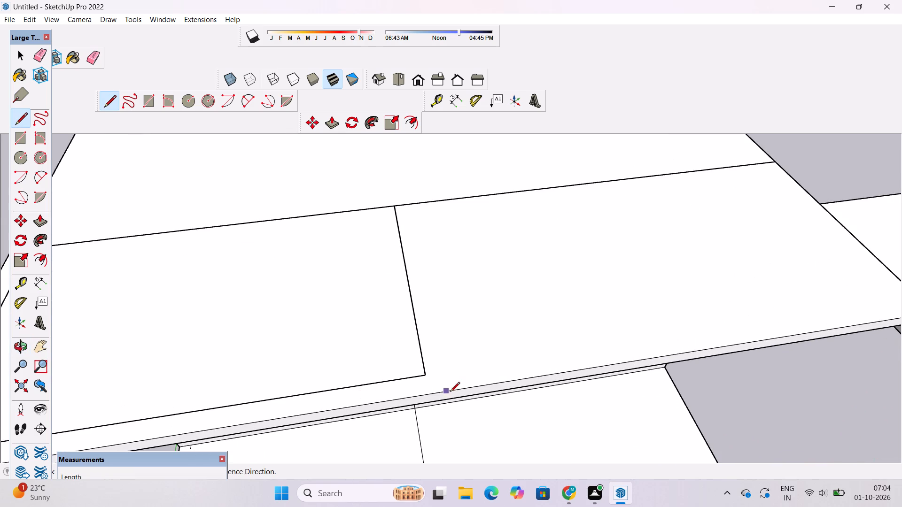
pyautogui.moveTo(425, 376); pyautogui.dragTo(429, 393)
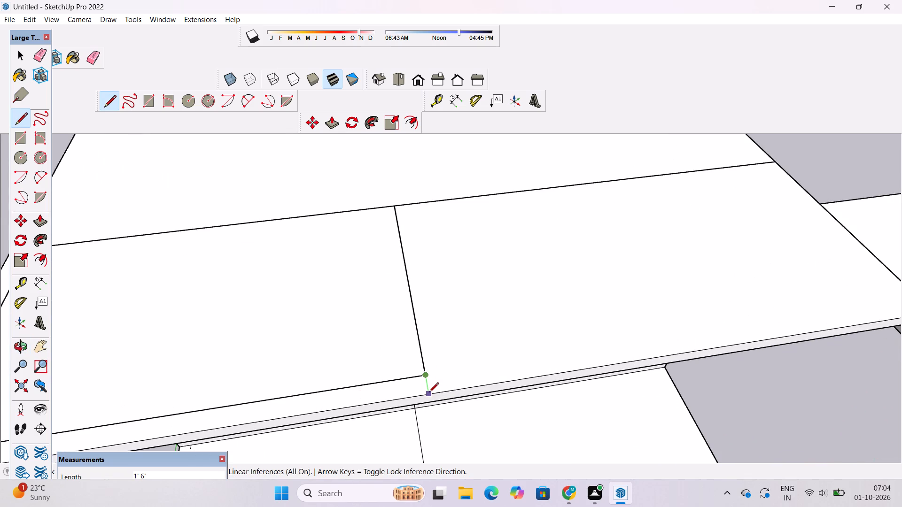
pyautogui.moveTo(429, 393); pyautogui.dragTo(429, 395)
pyautogui.click(429, 395)
pyautogui.keyDown('ctrl'); pyautogui.scroll(-6, 429, 395); pyautogui.keyUp('ctrl')
pyautogui.press('space')
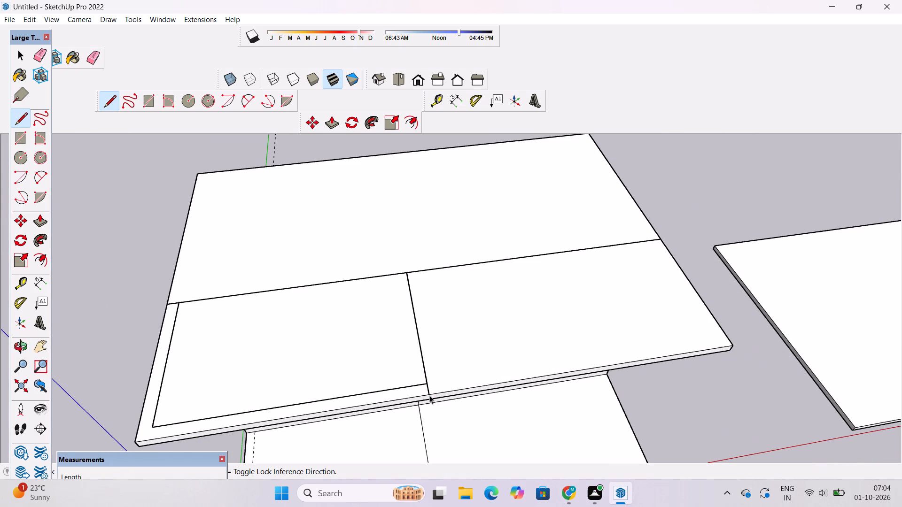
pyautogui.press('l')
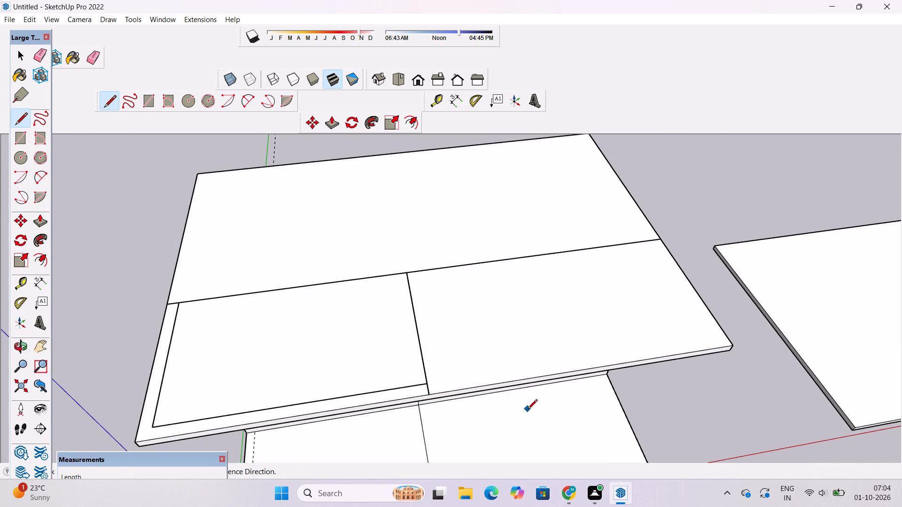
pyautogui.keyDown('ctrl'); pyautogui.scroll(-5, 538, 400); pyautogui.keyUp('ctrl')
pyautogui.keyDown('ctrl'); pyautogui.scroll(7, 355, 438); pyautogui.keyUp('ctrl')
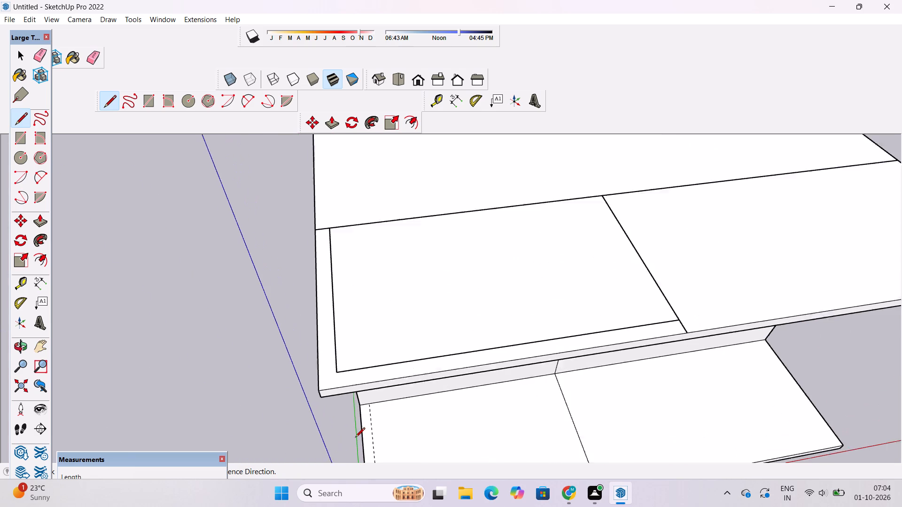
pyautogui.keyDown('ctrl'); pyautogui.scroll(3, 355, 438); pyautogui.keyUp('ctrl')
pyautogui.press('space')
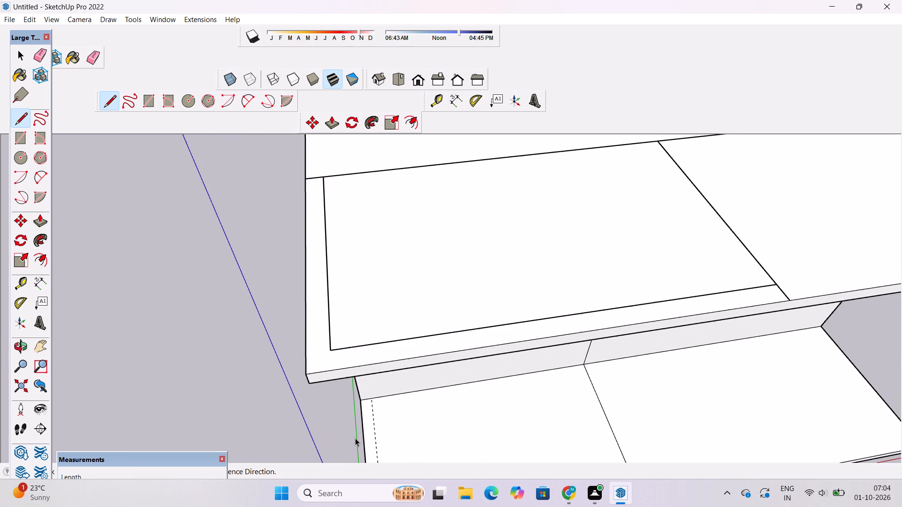
# Explode the roof slab group.
pyautogui.click(380, 354)
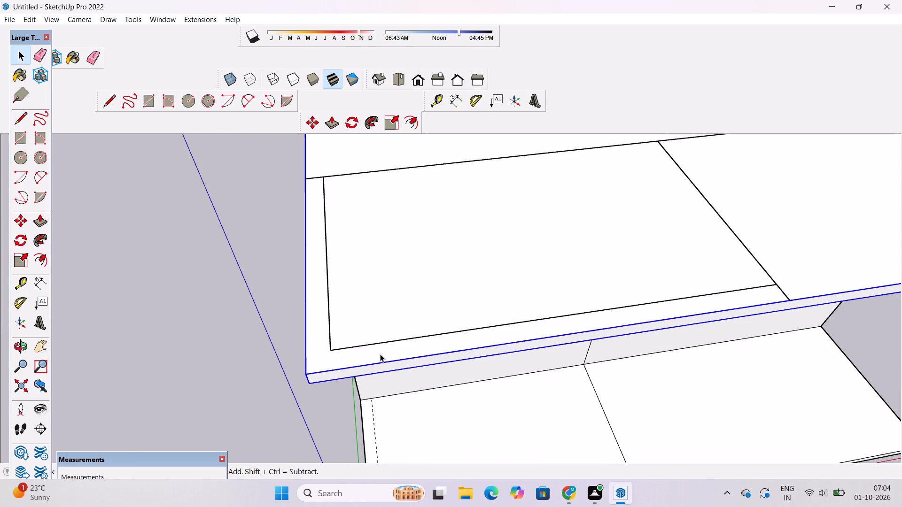
pyautogui.rightClick(380, 354)
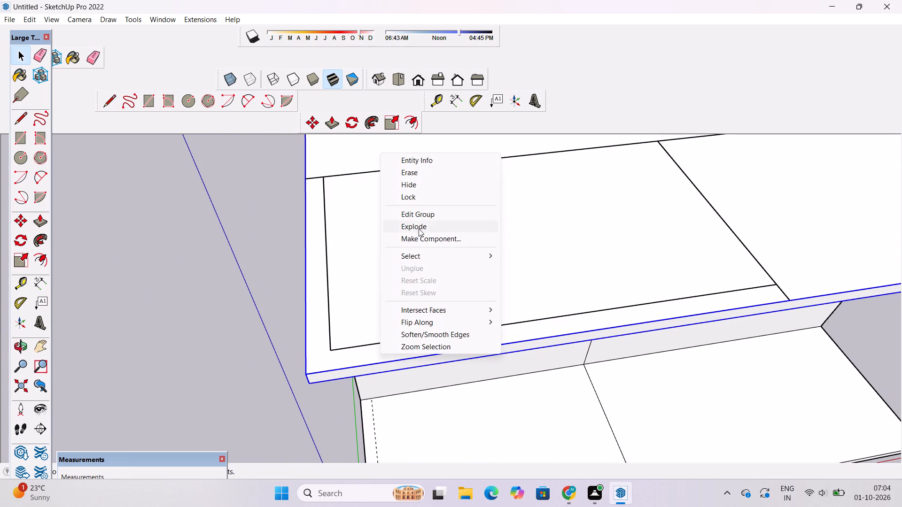
pyautogui.click(419, 223)
pyautogui.click(257, 235)
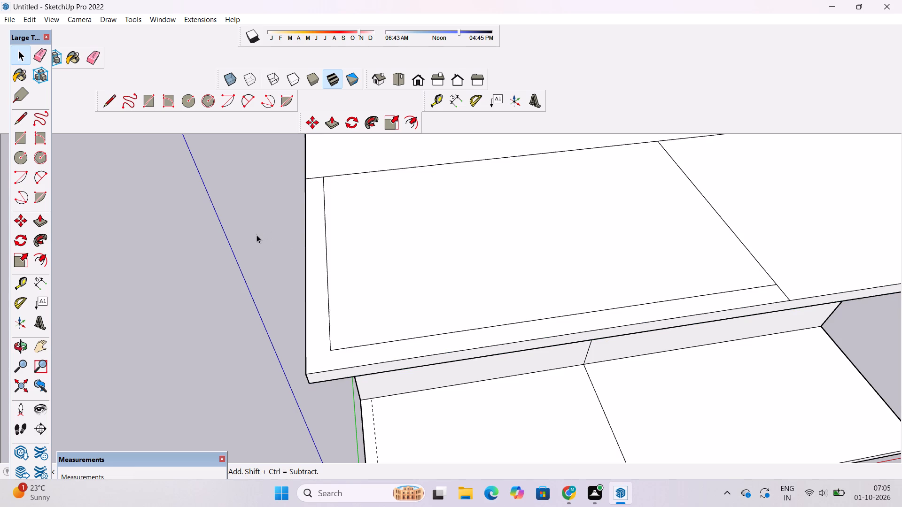
# Place a guide on the lower divided strip, parallel to its front edge and offset 1.5' inward.
pyautogui.keyDown('ctrl'); pyautogui.scroll(-16, 375, 375); pyautogui.keyUp('ctrl')
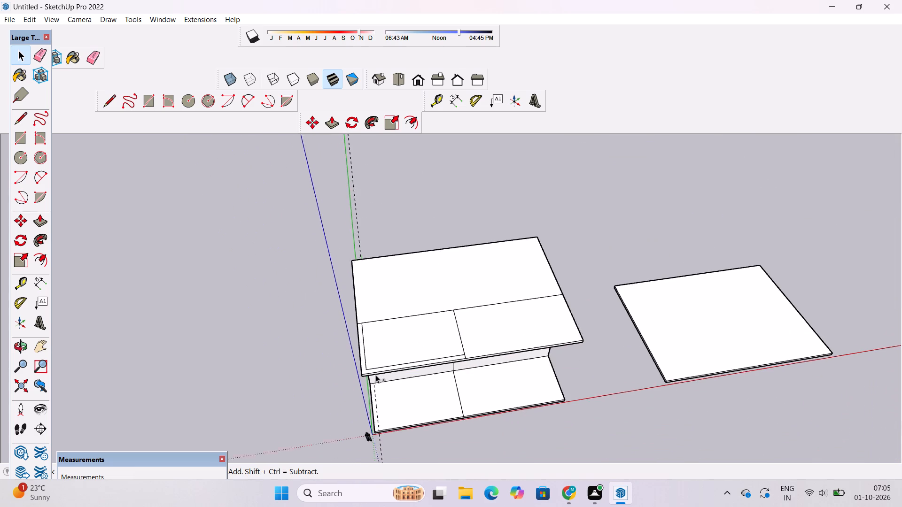
pyautogui.keyDown('ctrl'); pyautogui.scroll(-2, 375, 375); pyautogui.keyUp('ctrl')
pyautogui.keyDown('ctrl'); pyautogui.scroll(14, 382, 450); pyautogui.keyUp('ctrl')
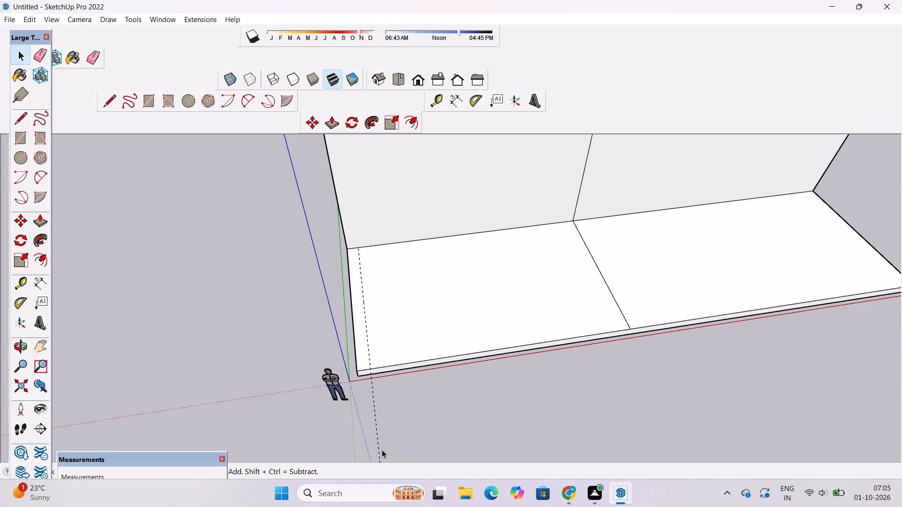
pyautogui.press('o')
pyautogui.moveTo(303, 347); pyautogui.dragTo(455, 300)
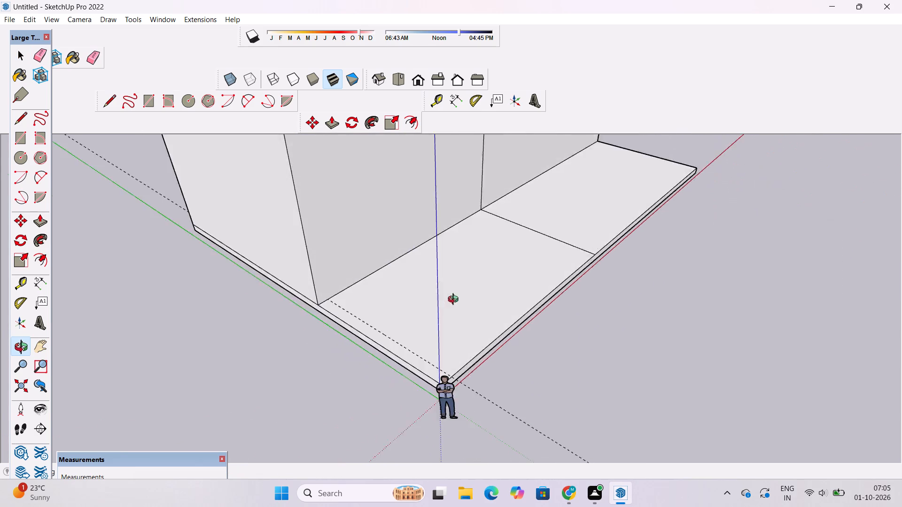
pyautogui.moveTo(455, 300); pyautogui.dragTo(500, 283)
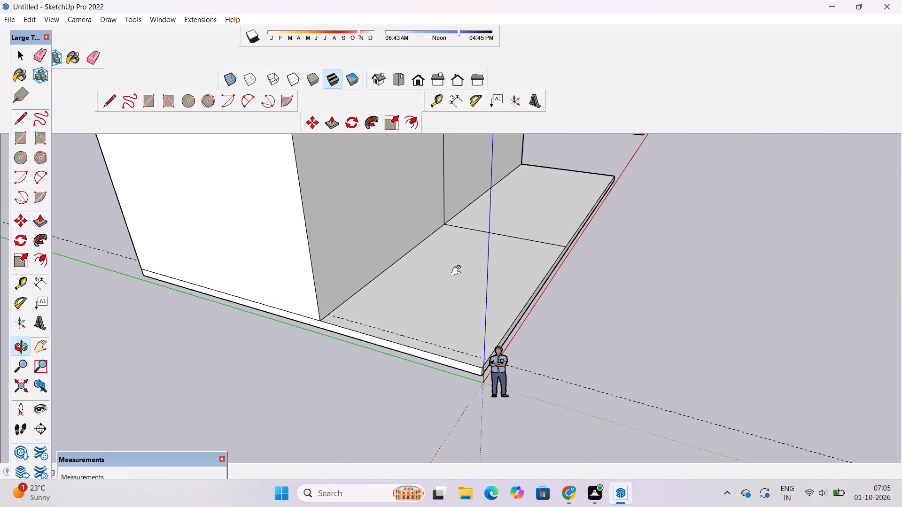
pyautogui.keyDown('shift'); pyautogui.moveTo(458, 271); pyautogui.dragTo(427, 352); pyautogui.keyUp('shift')
pyautogui.moveTo(385, 348); pyautogui.dragTo(462, 357)
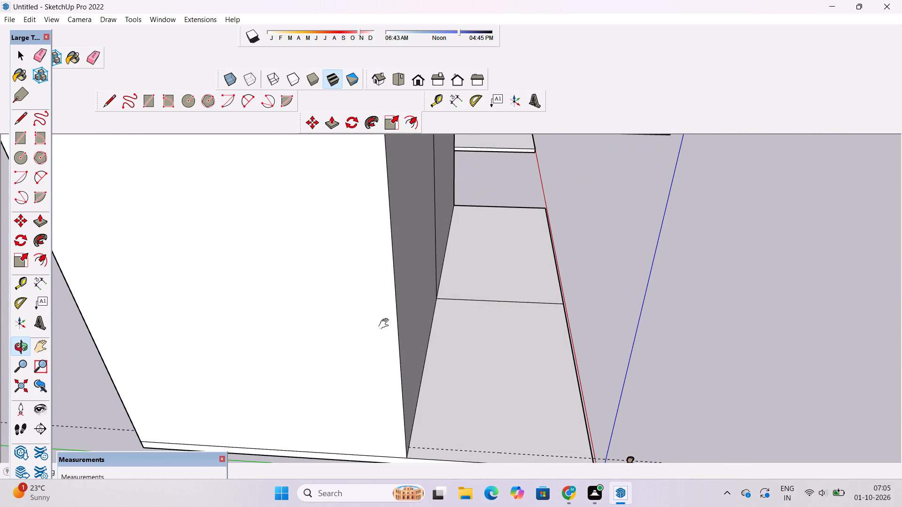
pyautogui.click(313, 317)
pyautogui.moveTo(304, 328); pyautogui.dragTo(382, 340)
pyautogui.keyDown('shift'); pyautogui.moveTo(370, 353); pyautogui.dragTo(274, 311); pyautogui.keyUp('shift')
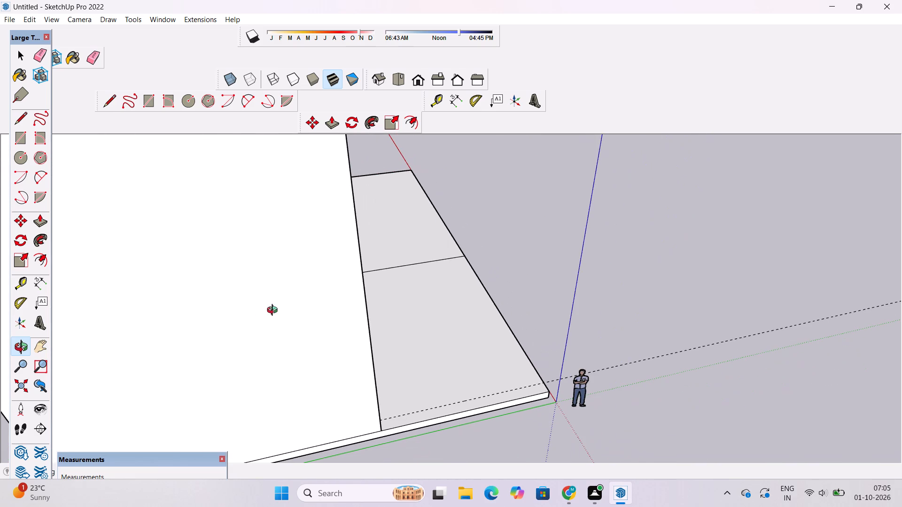
pyautogui.moveTo(350, 292); pyautogui.dragTo(305, 292)
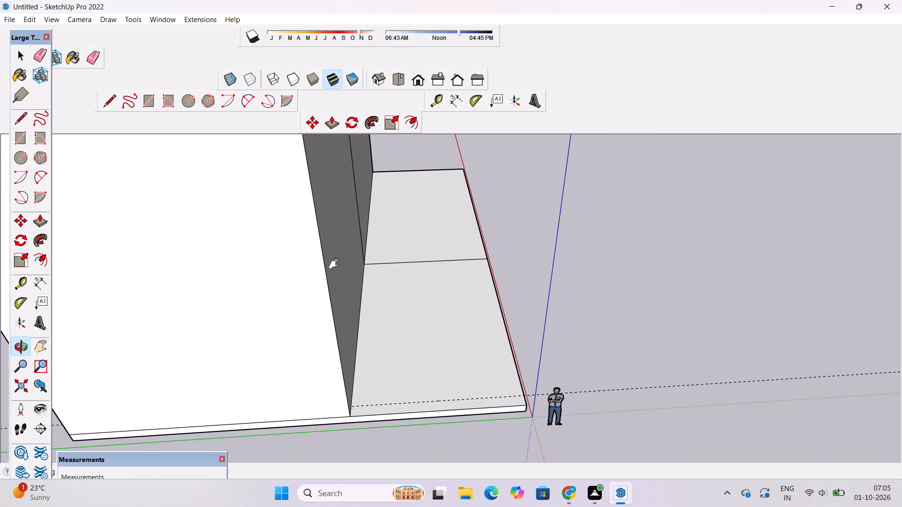
pyautogui.keyDown('shift'); pyautogui.moveTo(336, 264); pyautogui.dragTo(305, 329); pyautogui.keyUp('shift')
pyautogui.keyDown('shift'); pyautogui.moveTo(305, 329); pyautogui.dragTo(271, 260); pyautogui.keyUp('shift')
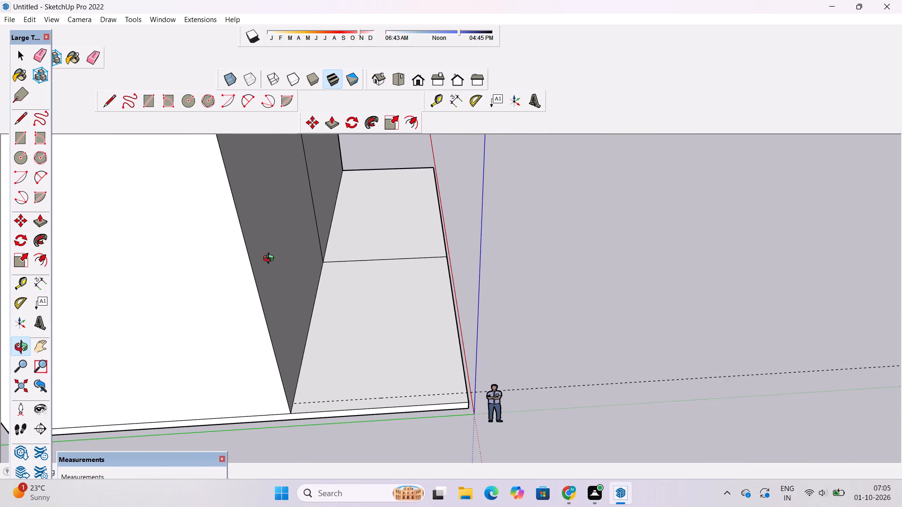
pyautogui.moveTo(271, 260); pyautogui.dragTo(272, 314)
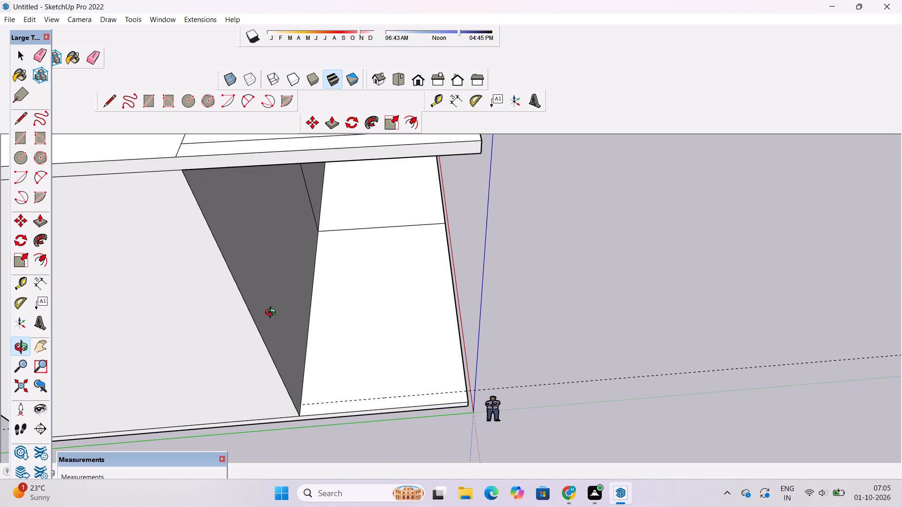
pyautogui.press('t')
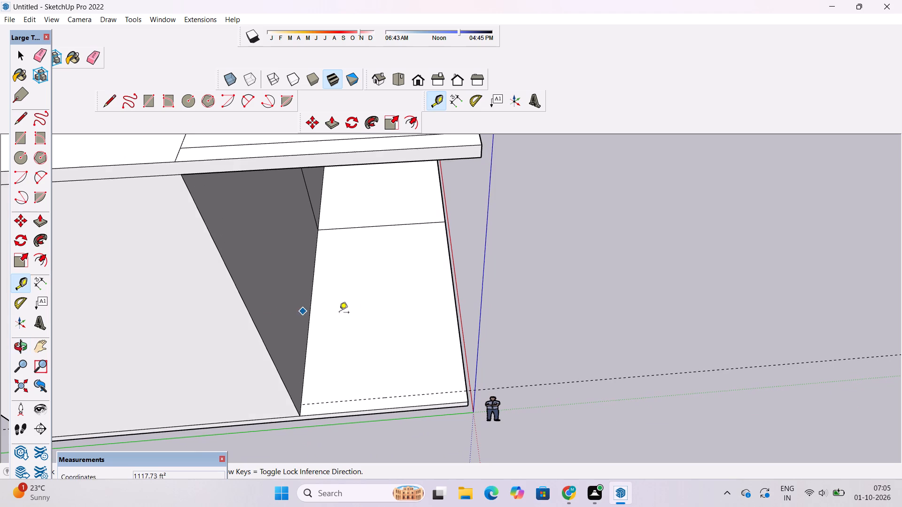
pyautogui.moveTo(451, 277); pyautogui.dragTo(427, 282)
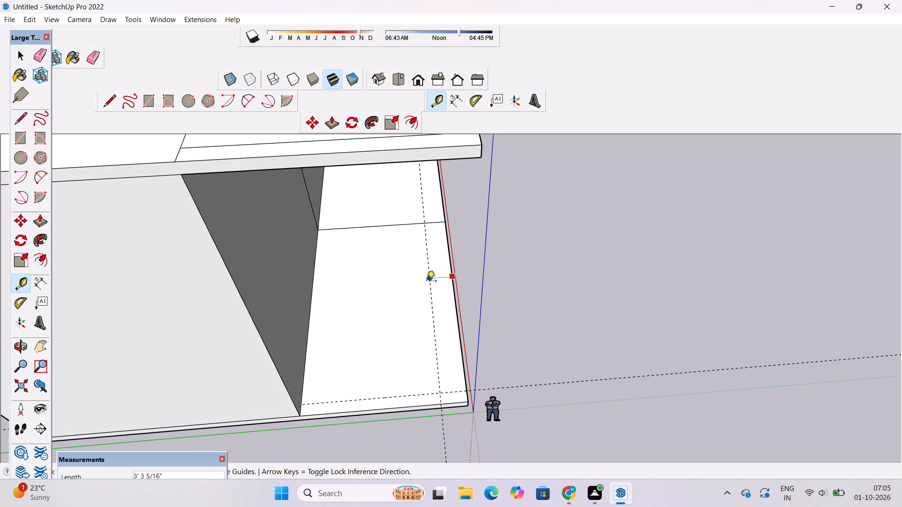
pyautogui.moveTo(427, 282); pyautogui.dragTo(365, 329)
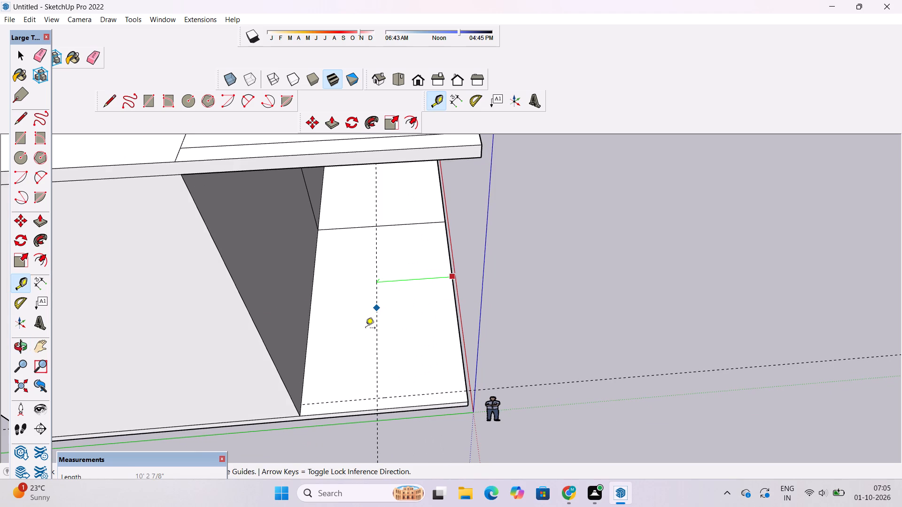
pyautogui.write("1.5'")
pyautogui.press('Return')
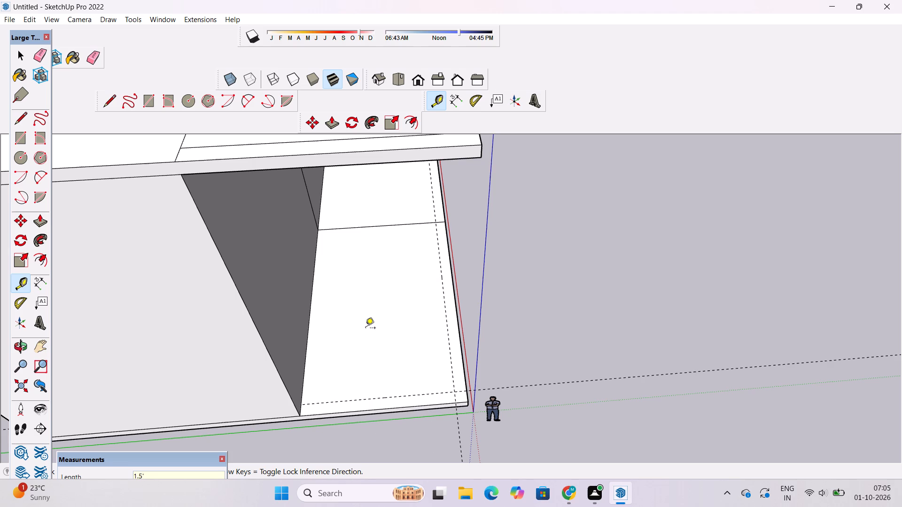
# Draw lines along the lower strip's guides: 18' 6" from the wall to their crossing, and about 30' 5 1/4" to the strip's divider.
pyautogui.press('l')
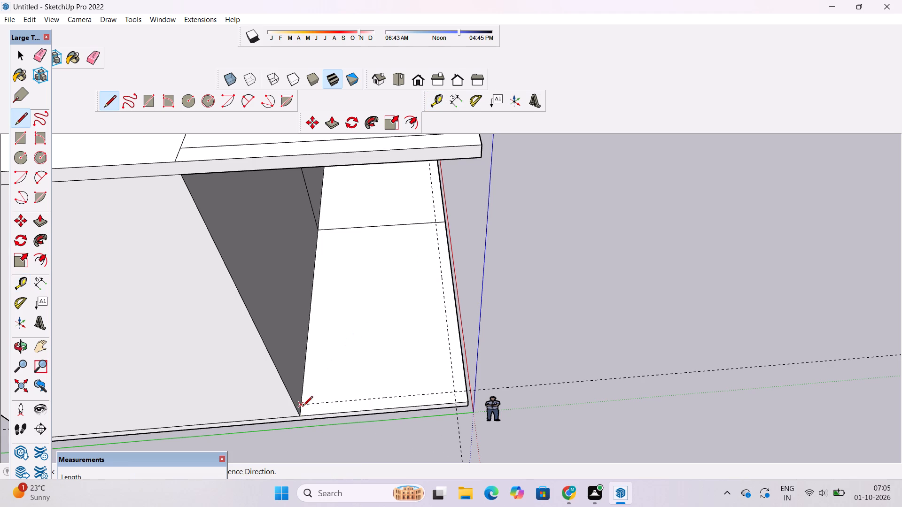
pyautogui.moveTo(300, 406); pyautogui.dragTo(433, 386)
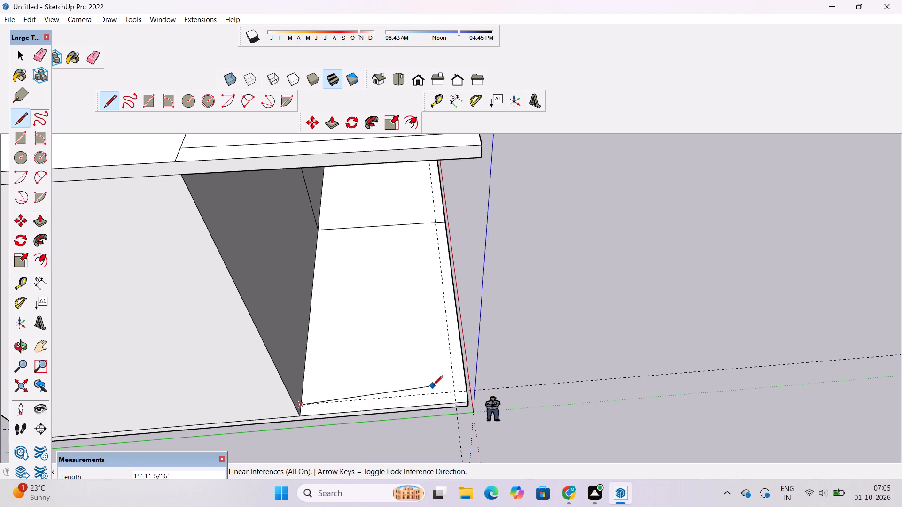
pyautogui.moveTo(433, 386); pyautogui.dragTo(453, 392)
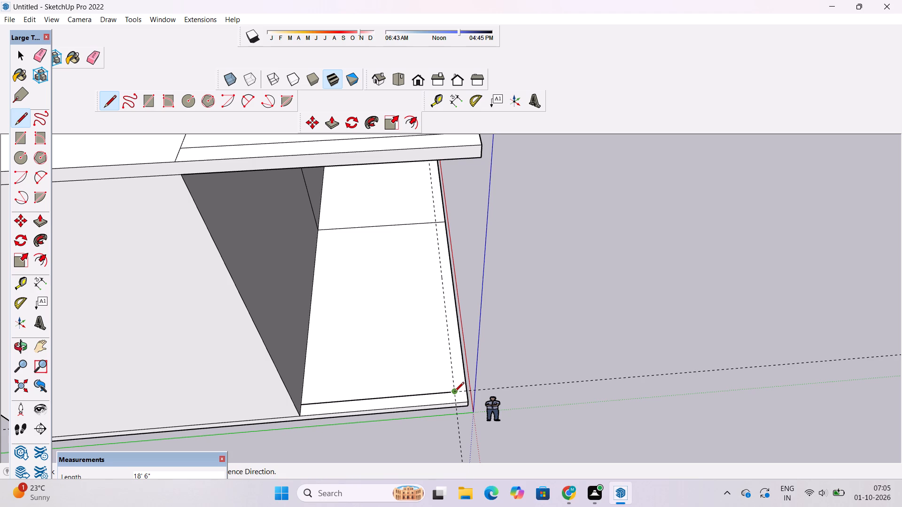
pyautogui.moveTo(454, 392); pyautogui.dragTo(435, 201)
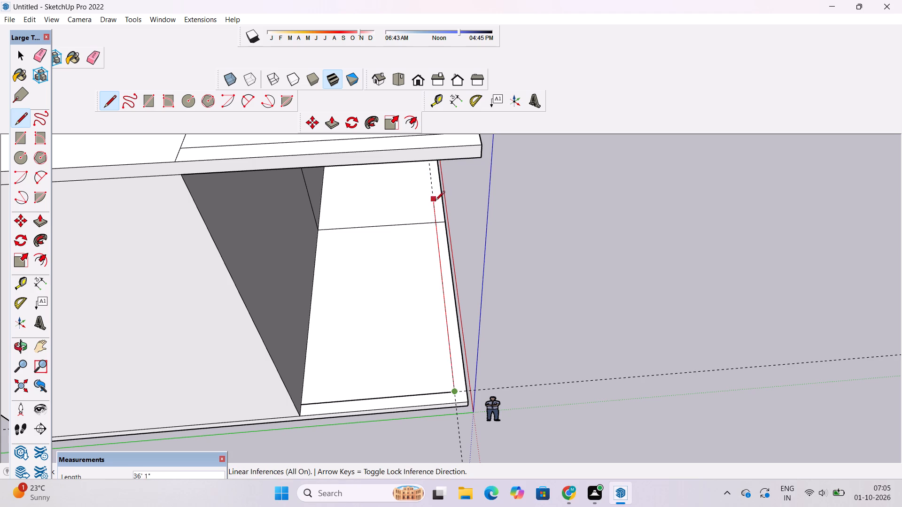
pyautogui.moveTo(435, 201); pyautogui.dragTo(436, 222)
pyautogui.click(436, 222)
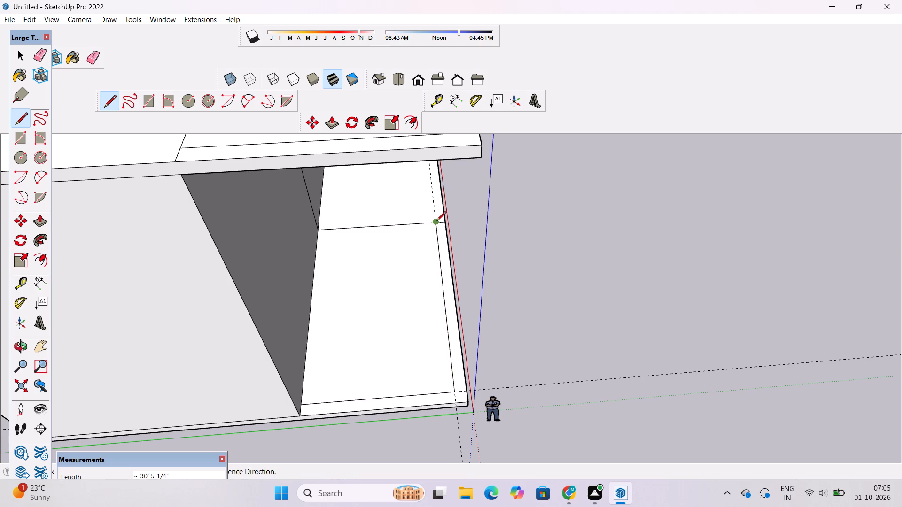
pyautogui.press('space')
# Erase the front and side guides on the lower strip.
pyautogui.press('e')
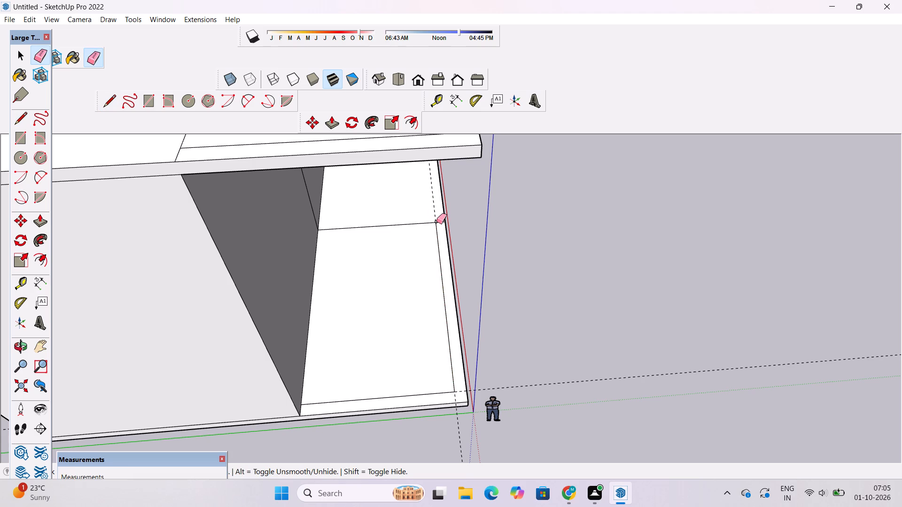
pyautogui.click(435, 203)
pyautogui.click(568, 401)
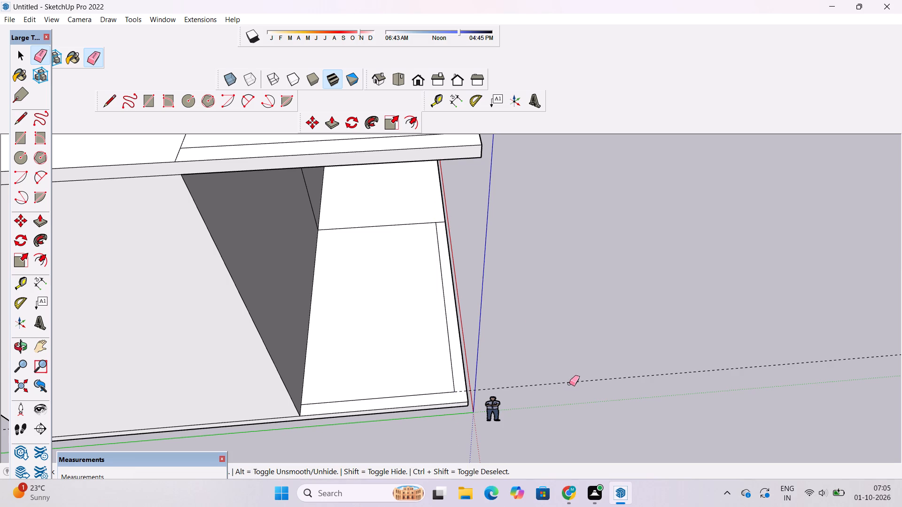
pyautogui.moveTo(578, 378); pyautogui.dragTo(577, 384)
# Examine the lower strip's border lines against the roof slab's from several angles.
pyautogui.press('o')
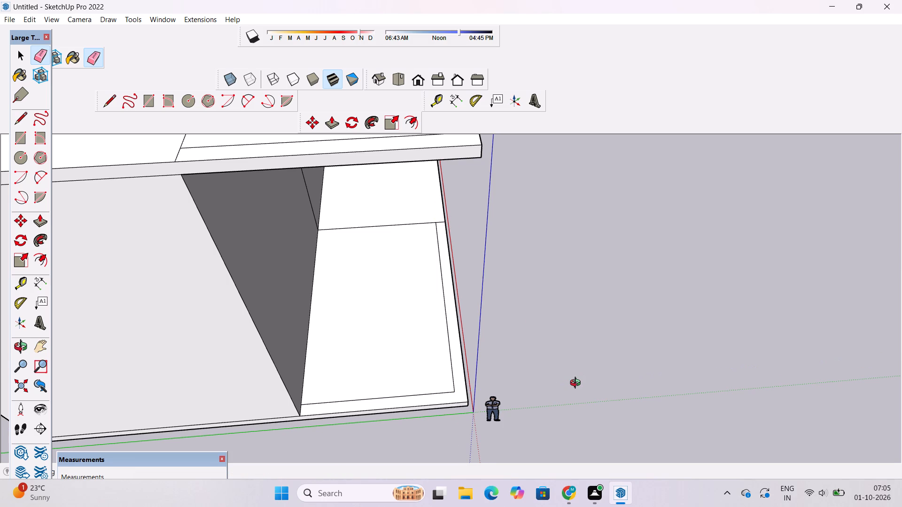
pyautogui.moveTo(526, 291); pyautogui.dragTo(497, 293)
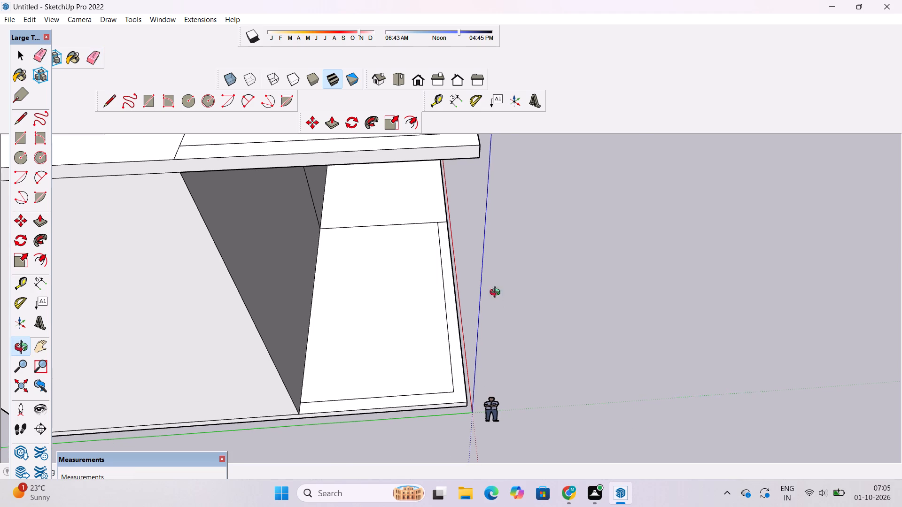
pyautogui.moveTo(497, 293); pyautogui.dragTo(342, 289)
pyautogui.hscroll(-1, 342, 289)
pyautogui.hscroll(1, 342, 289)
pyautogui.hscroll(-1, 342, 289)
pyautogui.hscroll(1, 342, 289)
pyautogui.hscroll(-1, 342, 289)
pyautogui.keyDown('ctrl'); pyautogui.scroll(-6, 342, 289); pyautogui.keyUp('ctrl')
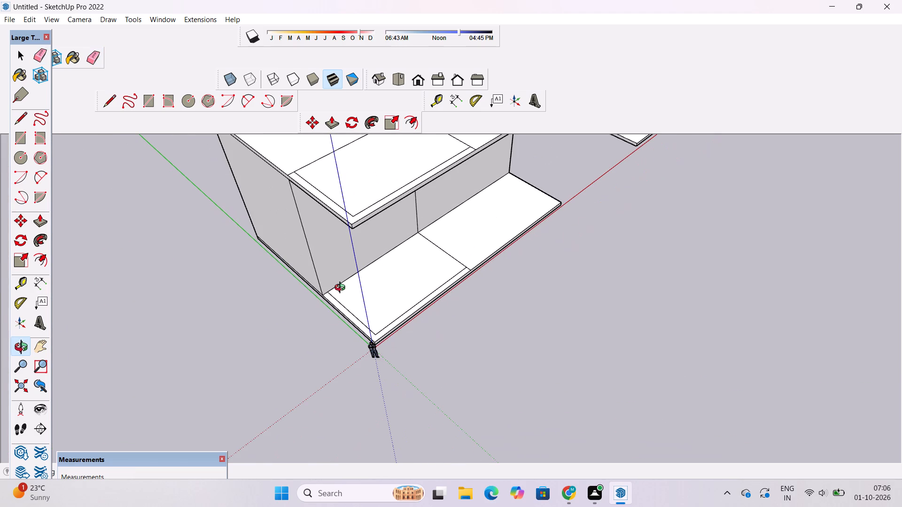
pyautogui.keyDown('shift'); pyautogui.moveTo(423, 245); pyautogui.dragTo(393, 362); pyautogui.keyUp('shift')
pyautogui.moveTo(428, 347); pyautogui.dragTo(346, 348)
pyautogui.keyDown('shift'); pyautogui.moveTo(404, 364); pyautogui.dragTo(331, 296); pyautogui.keyUp('shift')
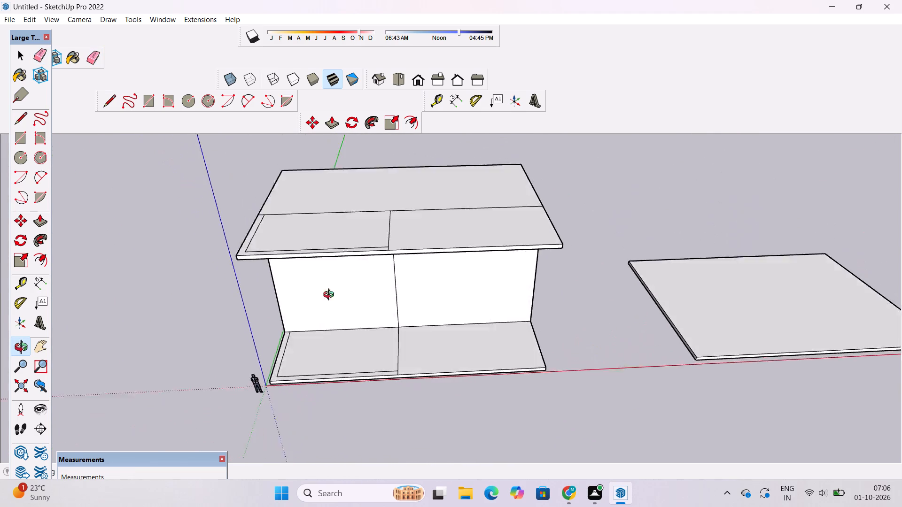
pyautogui.keyDown('shift'); pyautogui.moveTo(331, 296); pyautogui.dragTo(321, 268); pyautogui.keyUp('shift')
pyautogui.moveTo(321, 268); pyautogui.dragTo(425, 311)
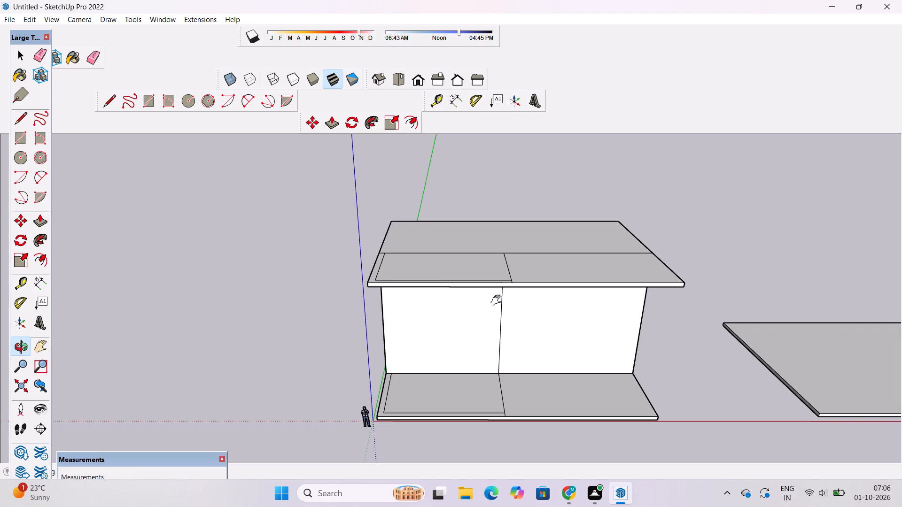
# Measure the front wall's height along its corner edge, from the lower divided strip up to the underside of the roof slab.
pyautogui.keyDown('shift'); pyautogui.moveTo(586, 315); pyautogui.dragTo(421, 301); pyautogui.keyUp('shift')
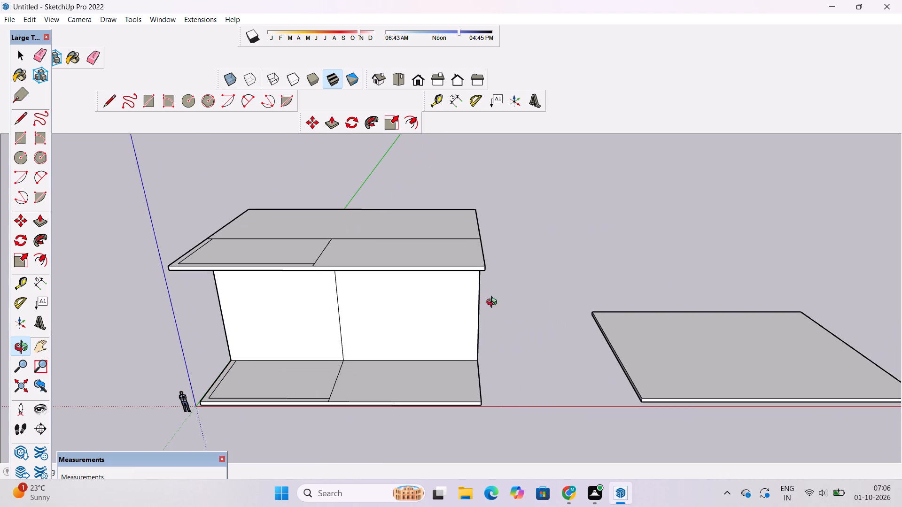
pyautogui.keyDown('shift'); pyautogui.moveTo(494, 303); pyautogui.dragTo(421, 288); pyautogui.keyUp('shift')
pyautogui.moveTo(472, 293); pyautogui.dragTo(415, 284)
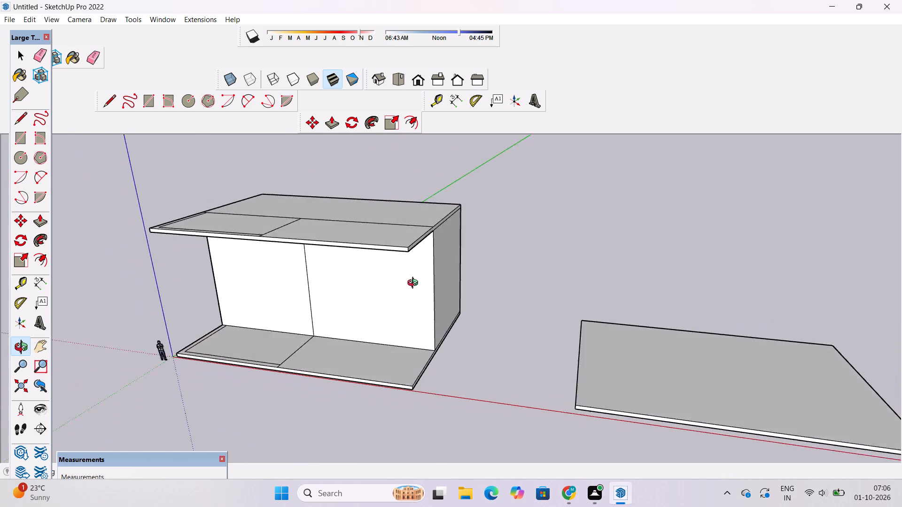
pyautogui.moveTo(415, 284); pyautogui.dragTo(374, 305)
pyautogui.keyDown('shift'); pyautogui.moveTo(436, 304); pyautogui.dragTo(385, 365); pyautogui.keyUp('shift')
pyautogui.moveTo(384, 380); pyautogui.dragTo(382, 353)
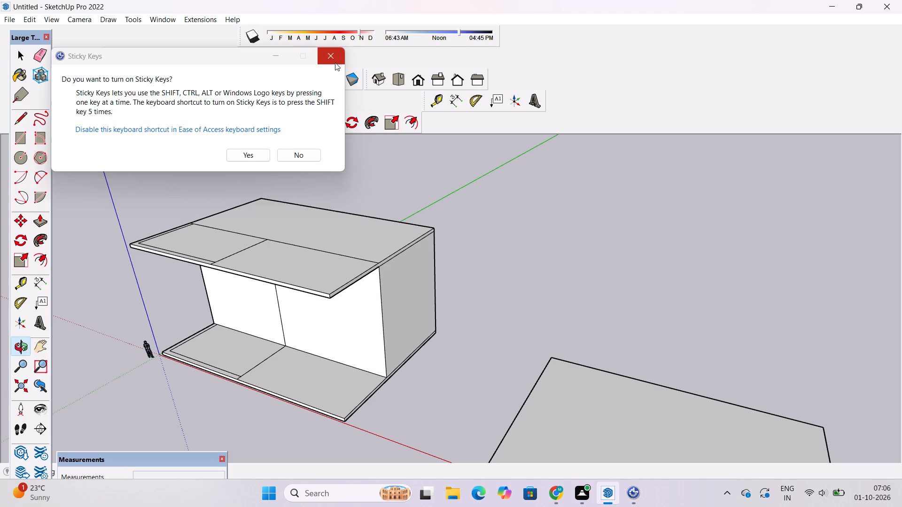
pyautogui.moveTo(392, 317); pyautogui.dragTo(378, 267)
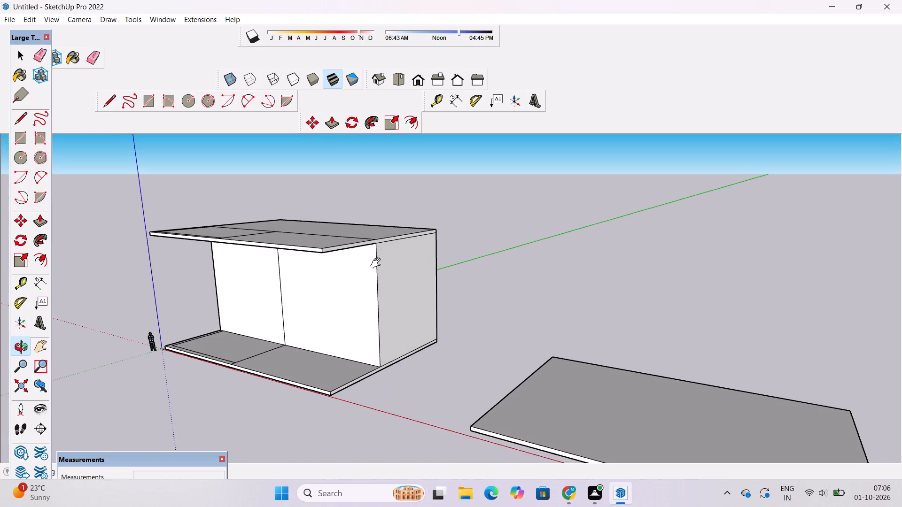
pyautogui.keyDown('shift'); pyautogui.moveTo(373, 342); pyautogui.dragTo(373, 314); pyautogui.keyUp('shift')
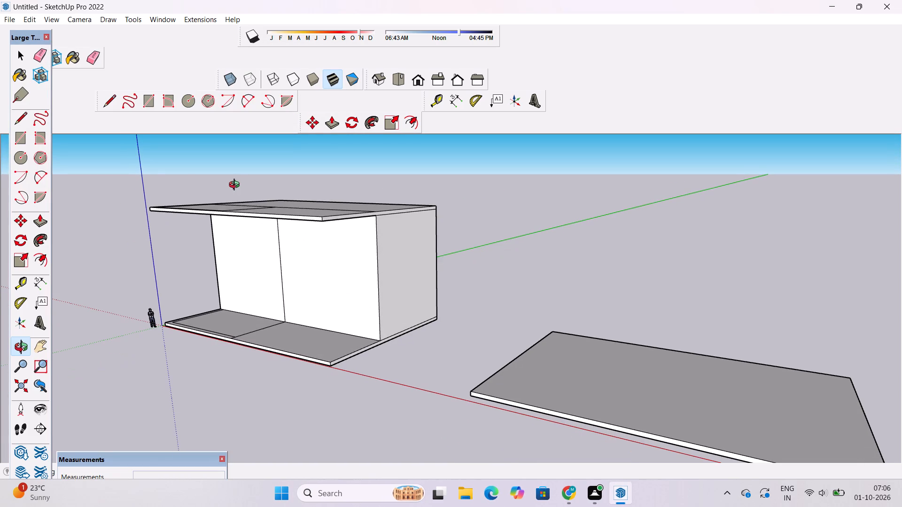
pyautogui.moveTo(44, 284); pyautogui.dragTo(261, 314)
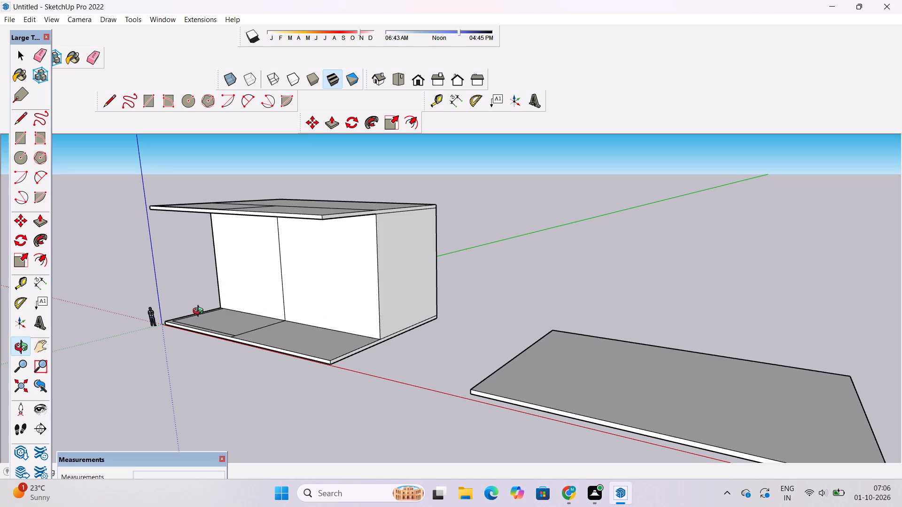
pyautogui.click(38, 284)
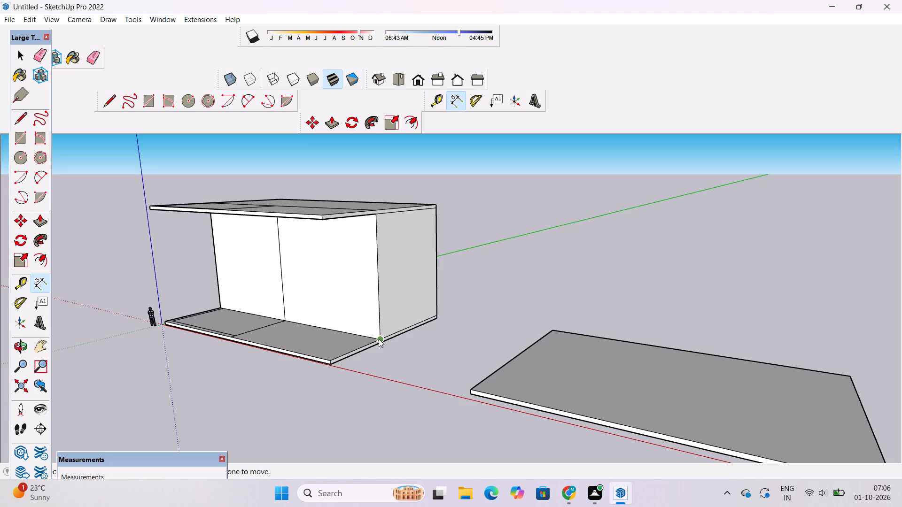
pyautogui.moveTo(379, 339); pyautogui.dragTo(375, 216)
pyautogui.moveTo(375, 216); pyautogui.dragTo(377, 210)
pyautogui.keyDown('ctrl'); pyautogui.scroll(5, 377, 210); pyautogui.keyUp('ctrl')
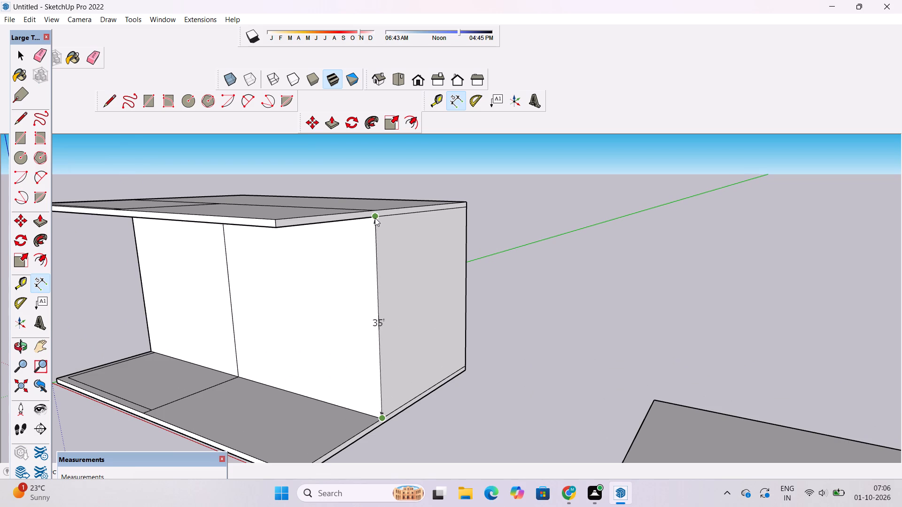
pyautogui.press('space')
# Push/Pull the undivided rear part of the roof slab's top face upward by 35' as an upper storey.
pyautogui.press('p')
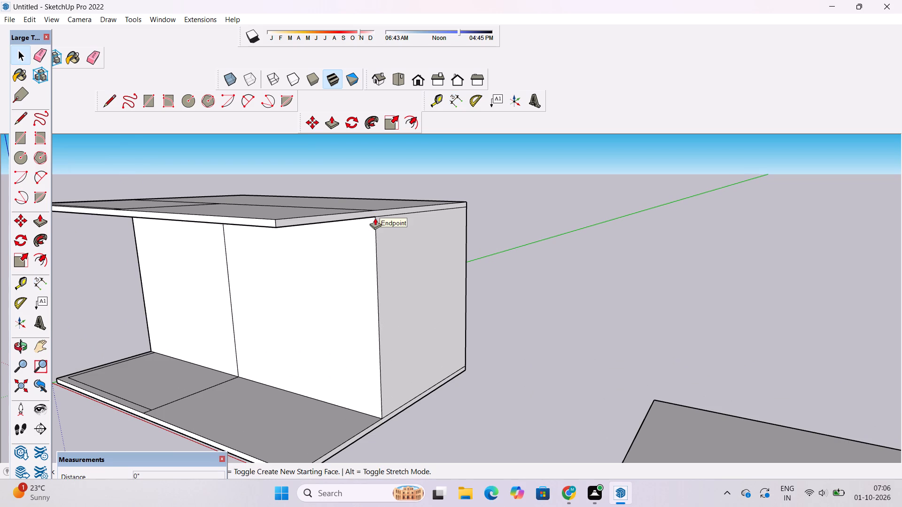
pyautogui.keyDown('ctrl'); pyautogui.scroll(-7, 375, 218); pyautogui.keyUp('ctrl')
pyautogui.press('o')
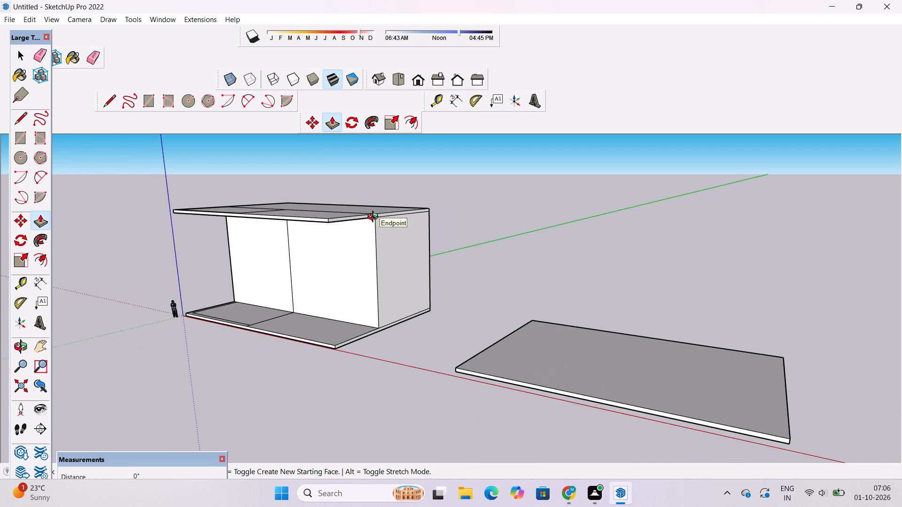
pyautogui.moveTo(309, 206); pyautogui.dragTo(401, 250)
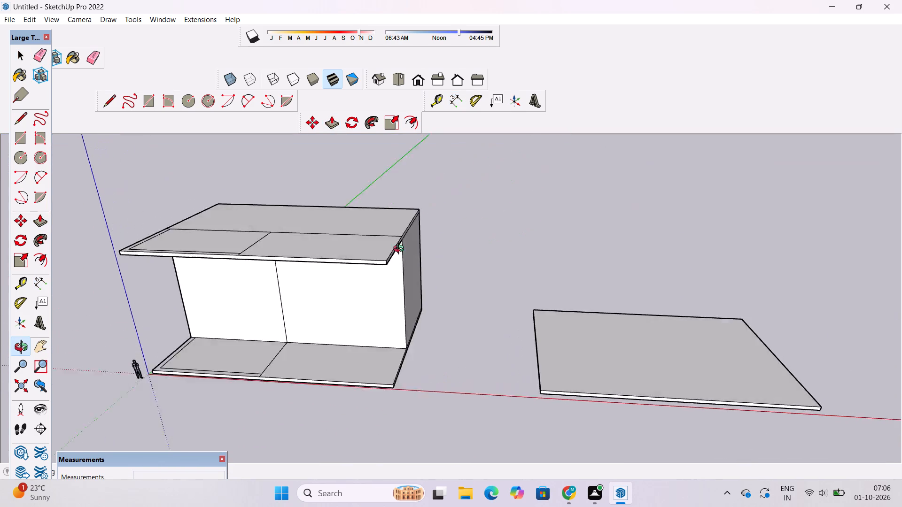
pyautogui.moveTo(401, 250); pyautogui.dragTo(425, 305)
pyautogui.keyDown('ctrl'); pyautogui.scroll(-5, 425, 305); pyautogui.keyUp('ctrl')
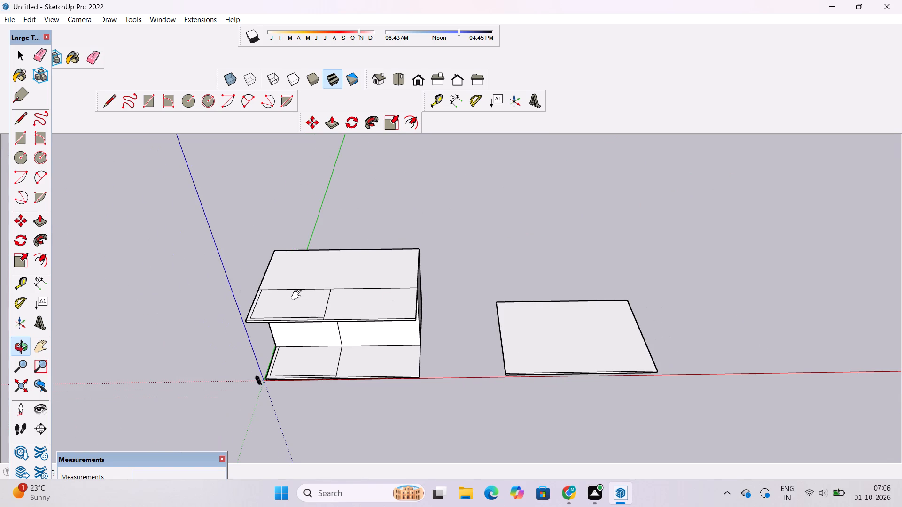
pyautogui.keyDown('shift'); pyautogui.moveTo(298, 295); pyautogui.dragTo(372, 330); pyautogui.keyUp('shift')
pyautogui.moveTo(299, 323); pyautogui.dragTo(428, 271)
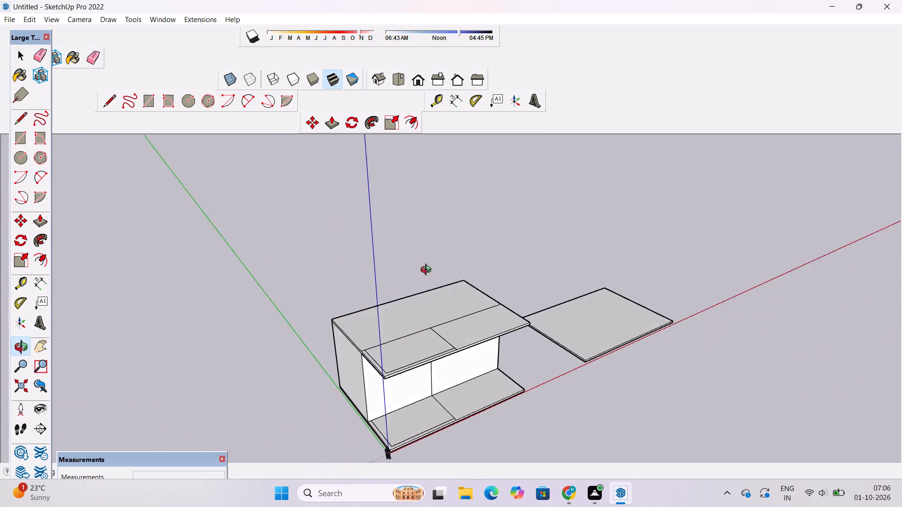
pyautogui.moveTo(428, 271); pyautogui.dragTo(448, 262)
pyautogui.moveTo(354, 341); pyautogui.dragTo(473, 332)
pyautogui.keyDown('shift'); pyautogui.moveTo(446, 330); pyautogui.dragTo(357, 388); pyautogui.keyUp('shift')
pyautogui.keyDown('ctrl'); pyautogui.keyDown('shift'); pyautogui.scroll(11, 325, 437); pyautogui.keyUp('shift'); pyautogui.keyUp('ctrl')
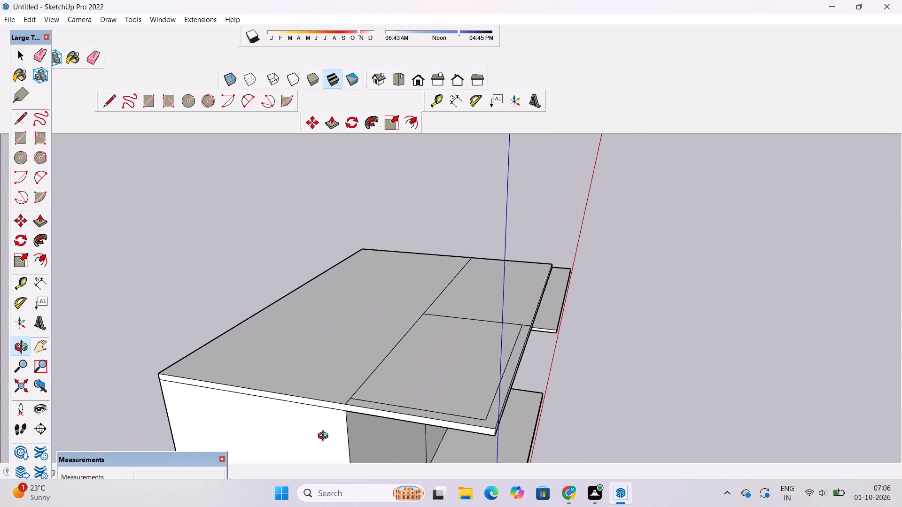
pyautogui.keyDown('ctrl'); pyautogui.keyDown('shift'); pyautogui.scroll(3, 325, 437); pyautogui.keyUp('shift'); pyautogui.keyUp('ctrl')
pyautogui.keyDown('shift'); pyautogui.click(325, 437); pyautogui.keyUp('shift')
pyautogui.keyDown('shift'); pyautogui.moveTo(325, 437); pyautogui.dragTo(322, 379); pyautogui.keyUp('shift')
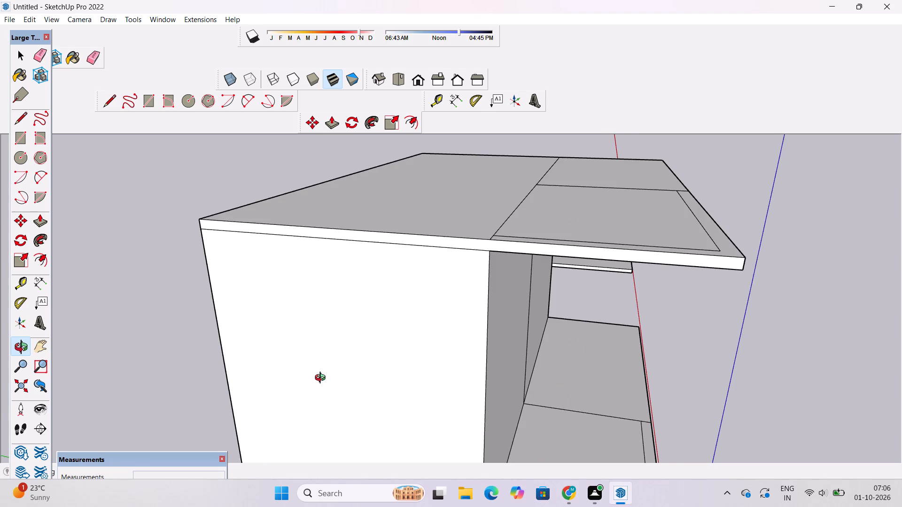
pyautogui.keyDown('ctrl'); pyautogui.scroll(-4, 322, 379); pyautogui.keyUp('ctrl')
pyautogui.moveTo(377, 300); pyautogui.dragTo(377, 349)
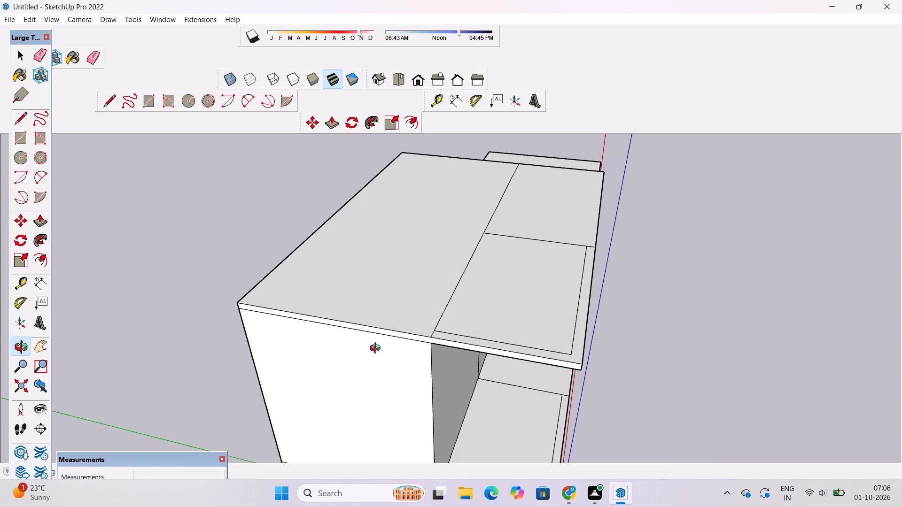
pyautogui.keyDown('shift'); pyautogui.moveTo(405, 307); pyautogui.dragTo(364, 345); pyautogui.keyUp('shift')
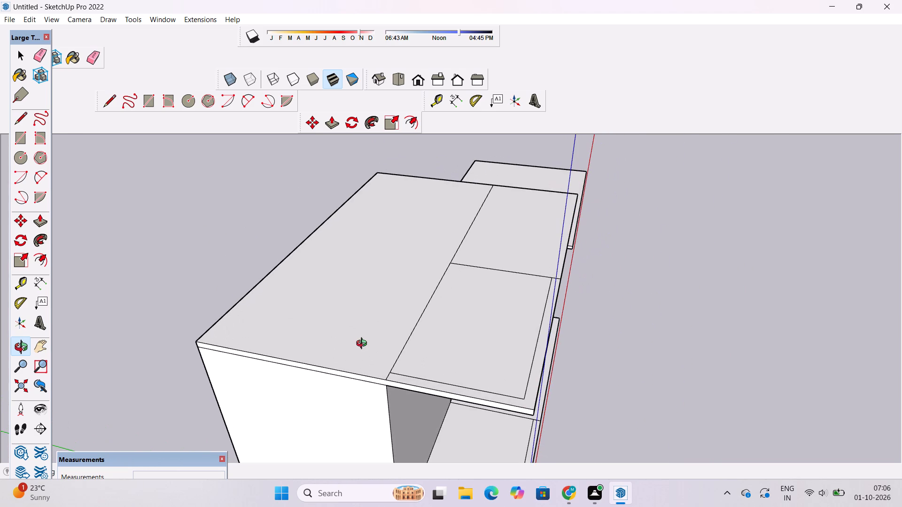
pyautogui.press('p')
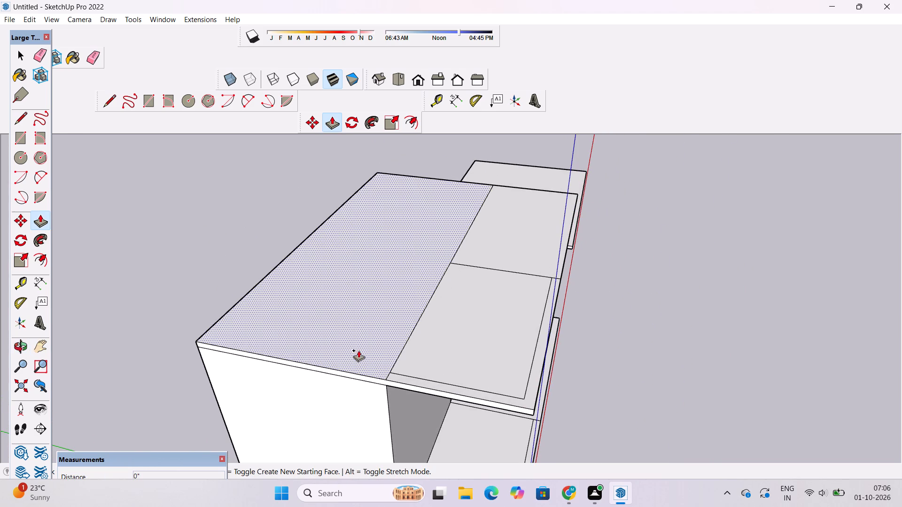
pyautogui.moveTo(333, 344); pyautogui.dragTo(304, 293)
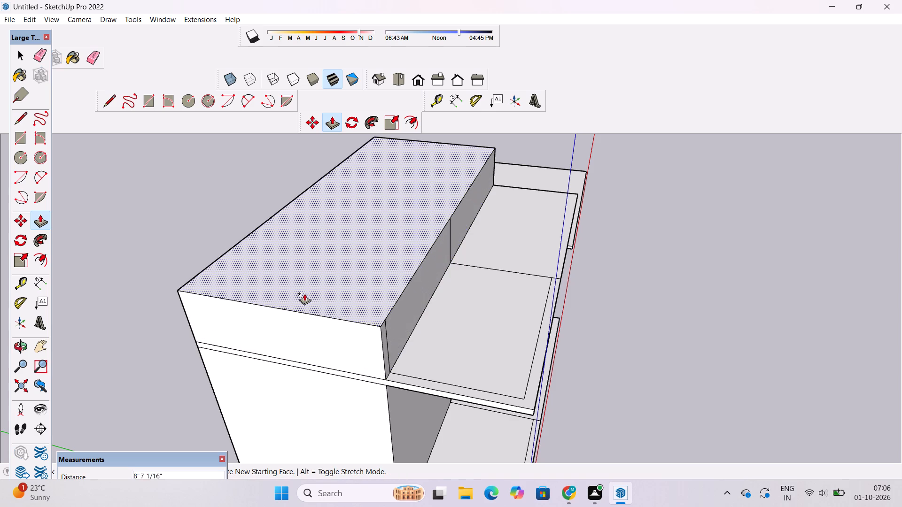
pyautogui.moveTo(304, 293); pyautogui.dragTo(273, 165)
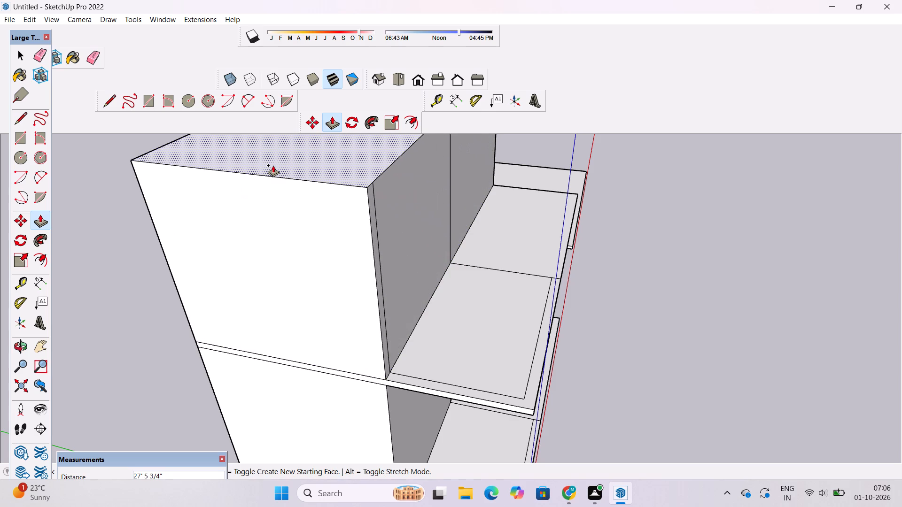
pyautogui.write("35'")
pyautogui.press('Return')
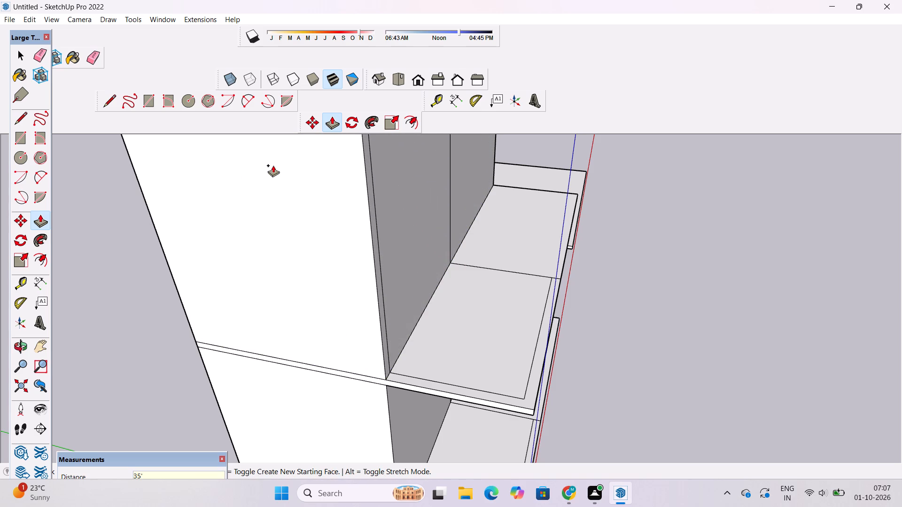
# Examine the two-storey mass and its divided front strips from the front, the side and above.
pyautogui.press('o')
pyautogui.keyDown('ctrl'); pyautogui.scroll(-18, 273, 165); pyautogui.keyUp('ctrl')
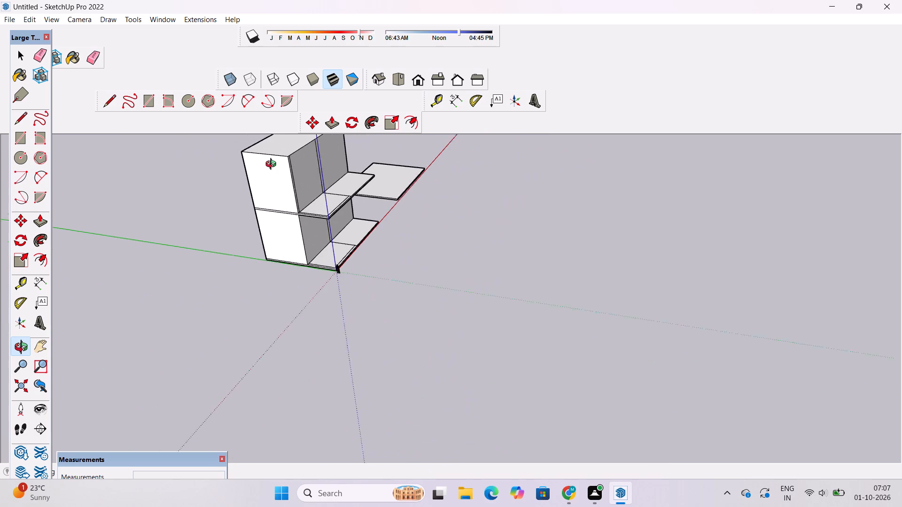
pyautogui.keyDown('ctrl'); pyautogui.scroll(-9, 273, 165); pyautogui.keyUp('ctrl')
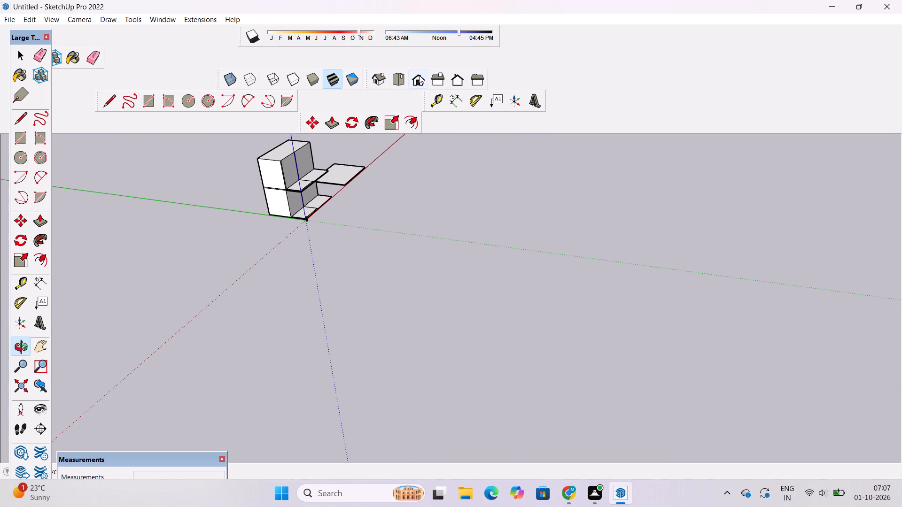
pyautogui.click(420, 76)
pyautogui.moveTo(407, 254); pyautogui.dragTo(420, 333)
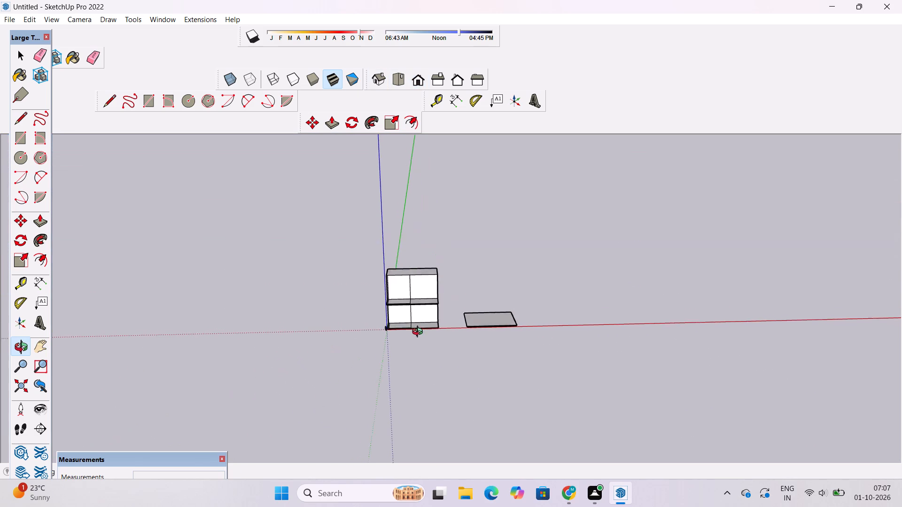
pyautogui.moveTo(420, 333); pyautogui.dragTo(422, 340)
pyautogui.keyDown('ctrl'); pyautogui.scroll(10, 422, 340); pyautogui.keyUp('ctrl')
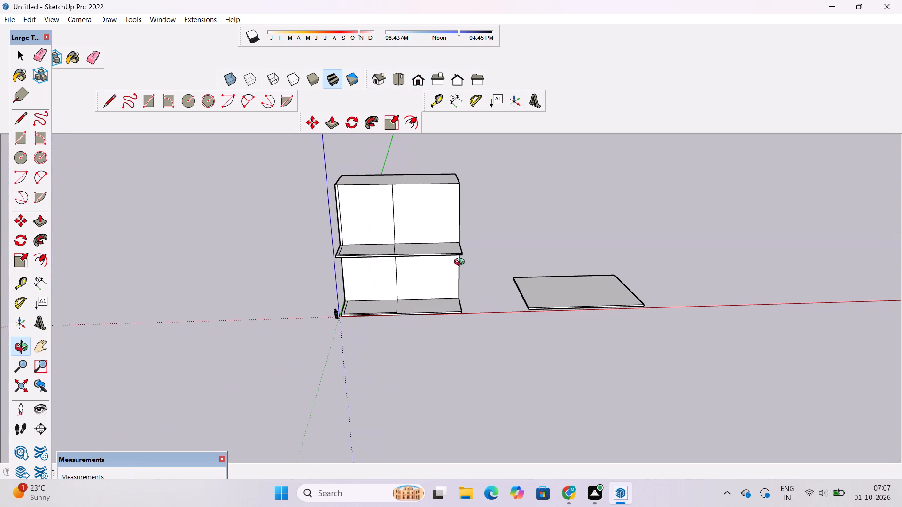
pyautogui.keyDown('shift'); pyautogui.moveTo(458, 260); pyautogui.dragTo(424, 345); pyautogui.keyUp('shift')
pyautogui.moveTo(398, 392); pyautogui.dragTo(521, 376)
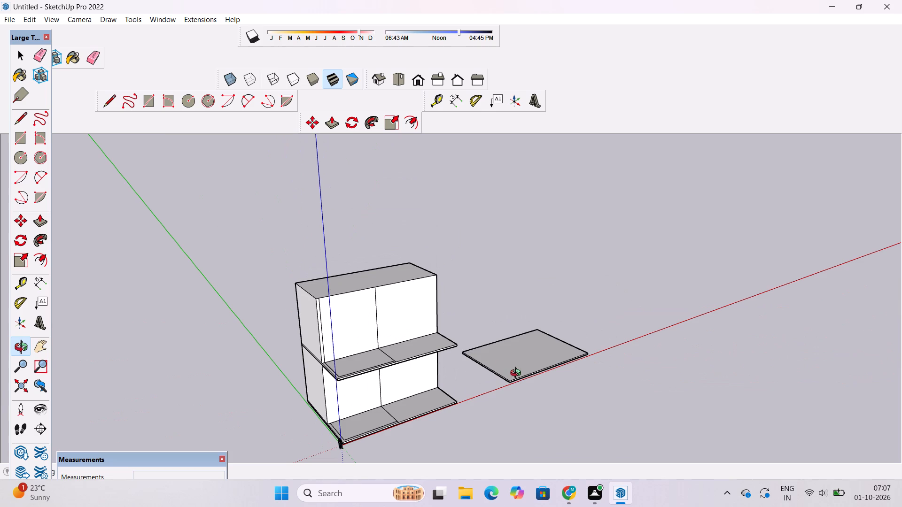
pyautogui.moveTo(441, 292); pyautogui.dragTo(442, 354)
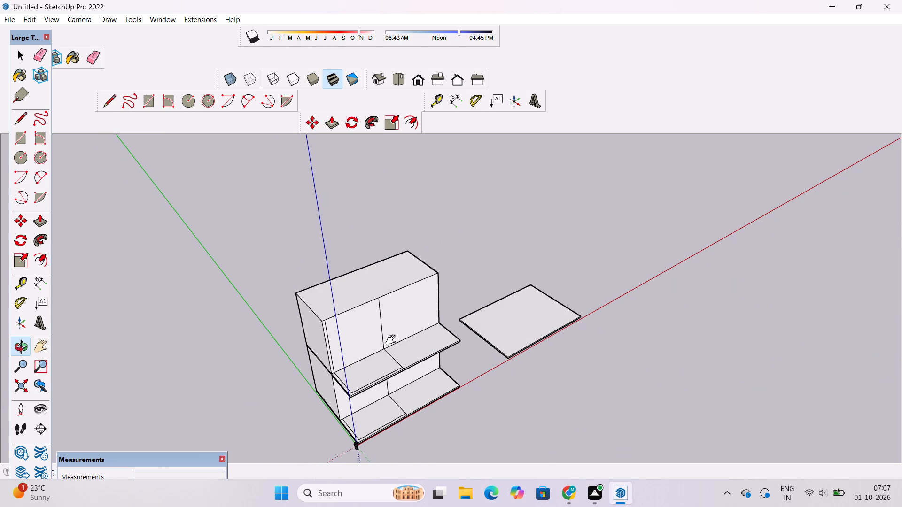
pyautogui.keyDown('shift'); pyautogui.moveTo(393, 340); pyautogui.dragTo(406, 297); pyautogui.keyUp('shift')
pyautogui.keyDown('ctrl'); pyautogui.keyDown('shift'); pyautogui.scroll(4, 397, 248); pyautogui.keyUp('shift'); pyautogui.keyUp('ctrl')
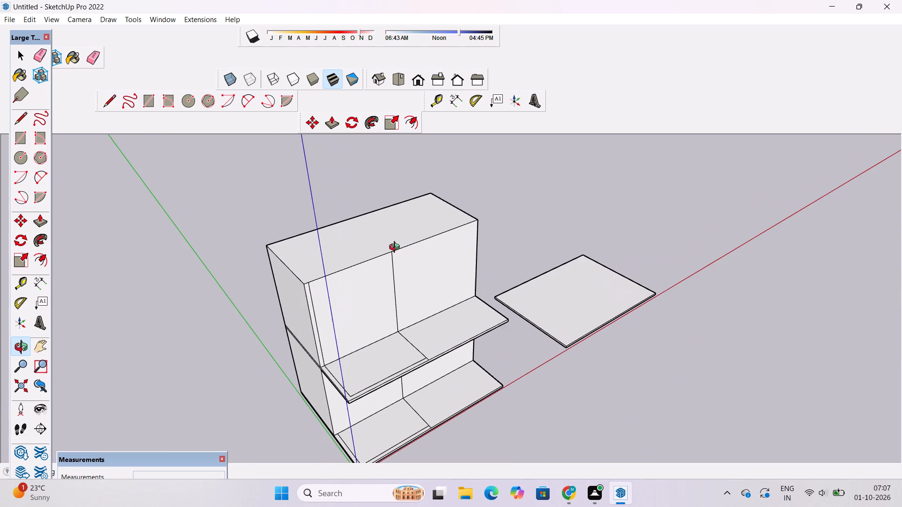
pyautogui.keyDown('ctrl'); pyautogui.keyDown('shift'); pyautogui.scroll(4, 397, 248); pyautogui.keyUp('shift'); pyautogui.keyUp('ctrl')
# Copy the separate slab onto the upper storey, matching its bottom rear corner to the mass's top rear corner on the green-axis side.
pyautogui.keyDown('shift'); pyautogui.moveTo(567, 344); pyautogui.dragTo(459, 333); pyautogui.keyUp('shift')
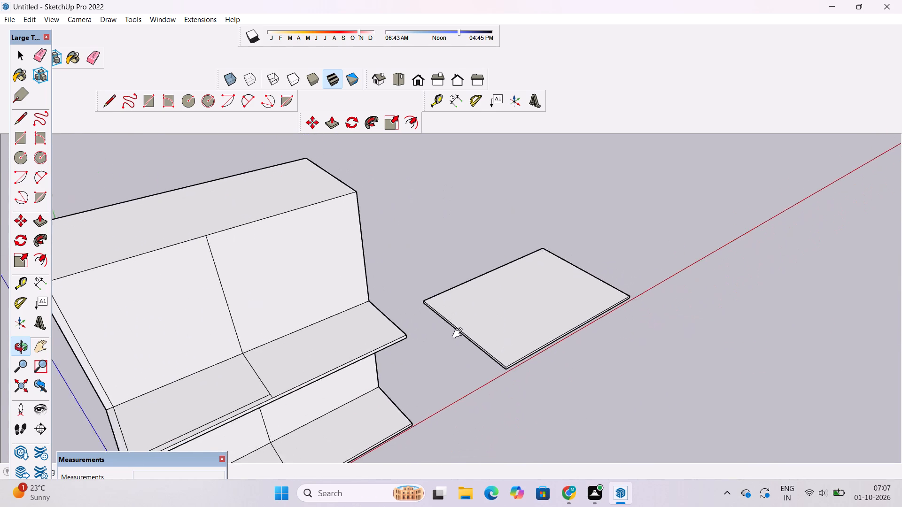
pyautogui.keyDown('shift'); pyautogui.moveTo(459, 333); pyautogui.dragTo(459, 333); pyautogui.keyUp('shift')
pyautogui.keyDown('ctrl'); pyautogui.scroll(6, 459, 333); pyautogui.keyUp('ctrl')
pyautogui.press('space')
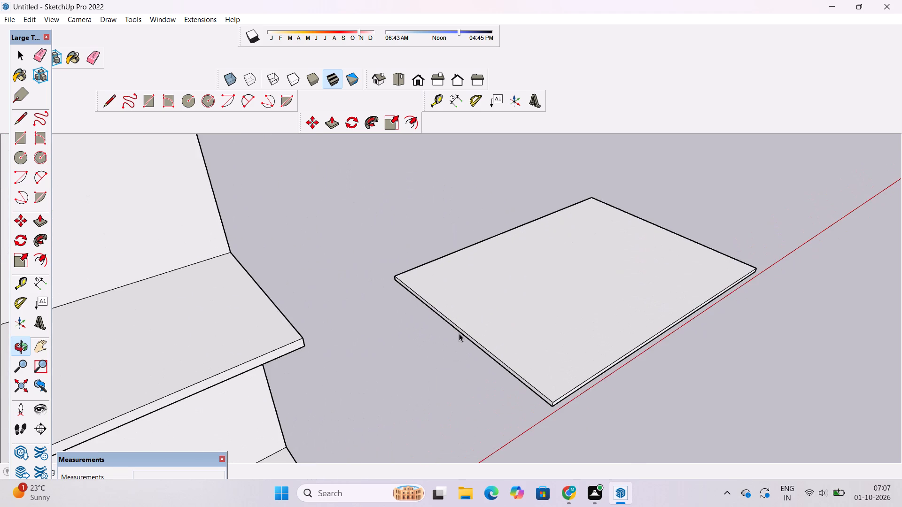
pyautogui.click(468, 311)
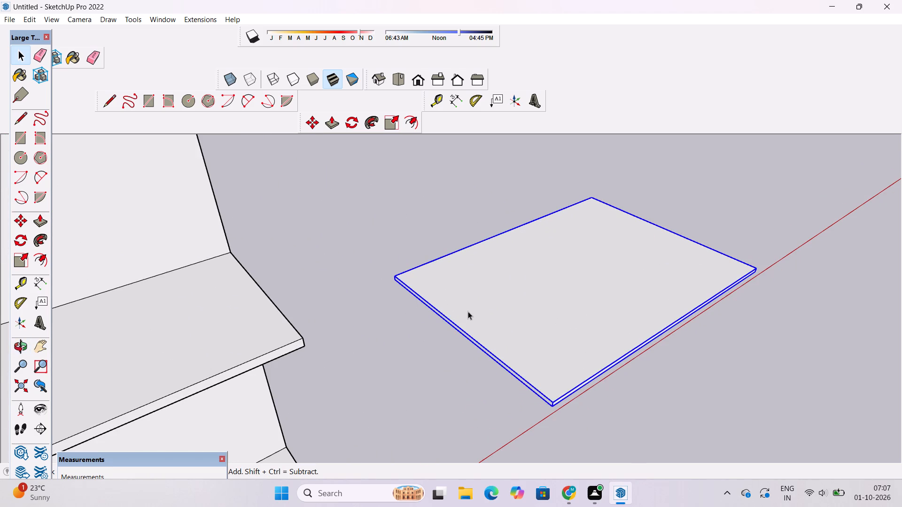
pyautogui.press('m')
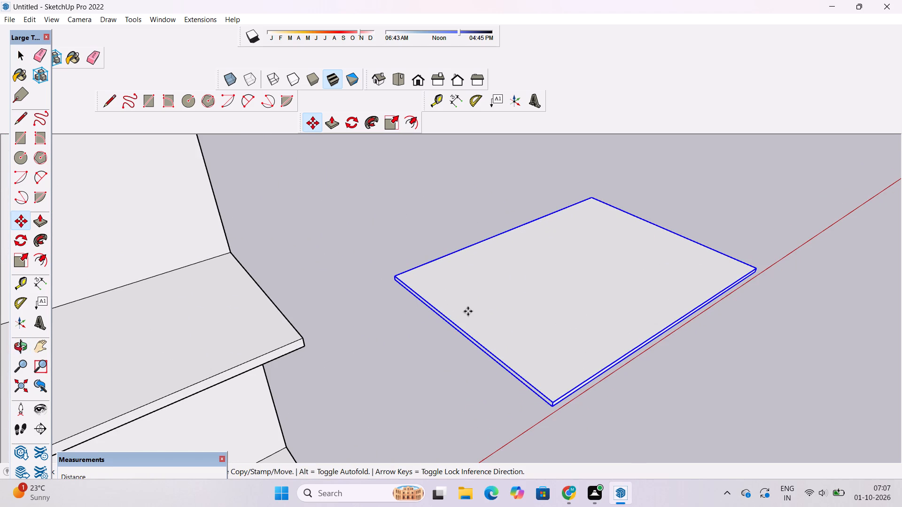
pyautogui.keyDown('ctrl'); pyautogui.scroll(11, 399, 283); pyautogui.keyUp('ctrl')
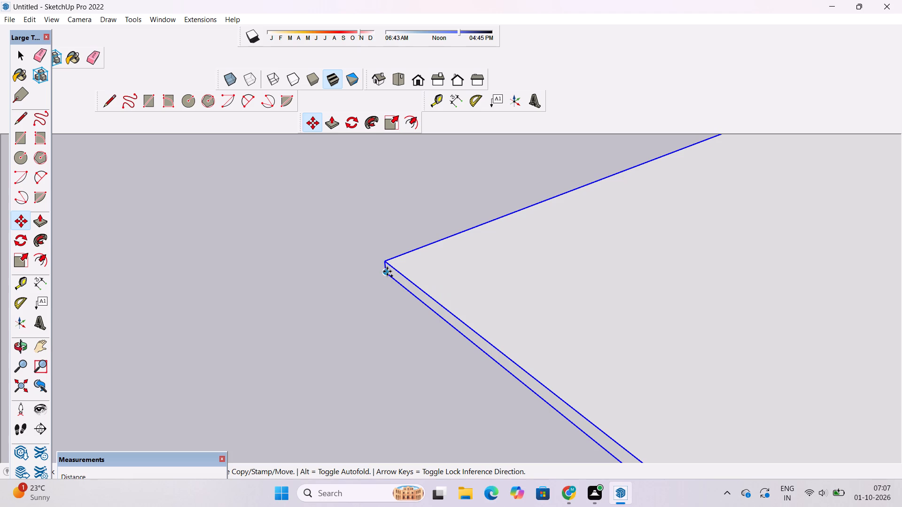
pyautogui.moveTo(387, 271); pyautogui.dragTo(351, 273)
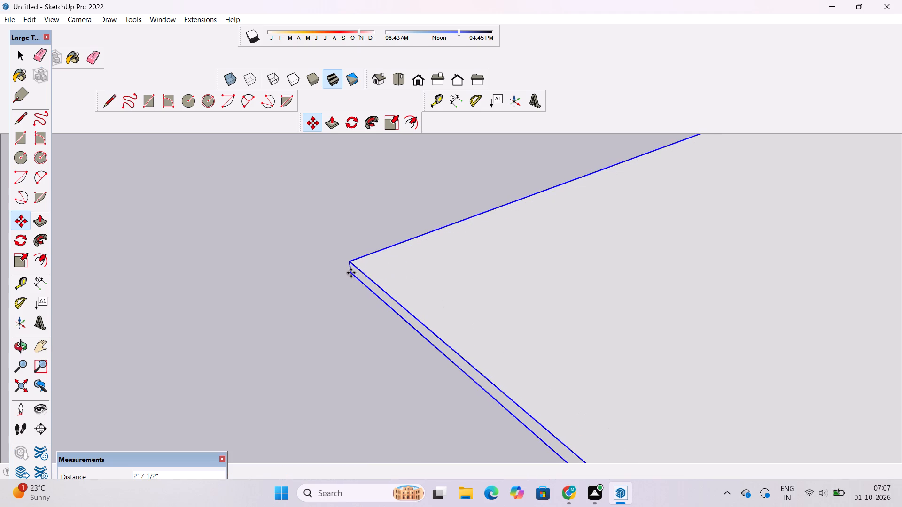
pyautogui.keyDown('ctrl'); pyautogui.scroll(-10, 351, 273); pyautogui.keyUp('ctrl')
pyautogui.moveTo(351, 273); pyautogui.dragTo(315, 267)
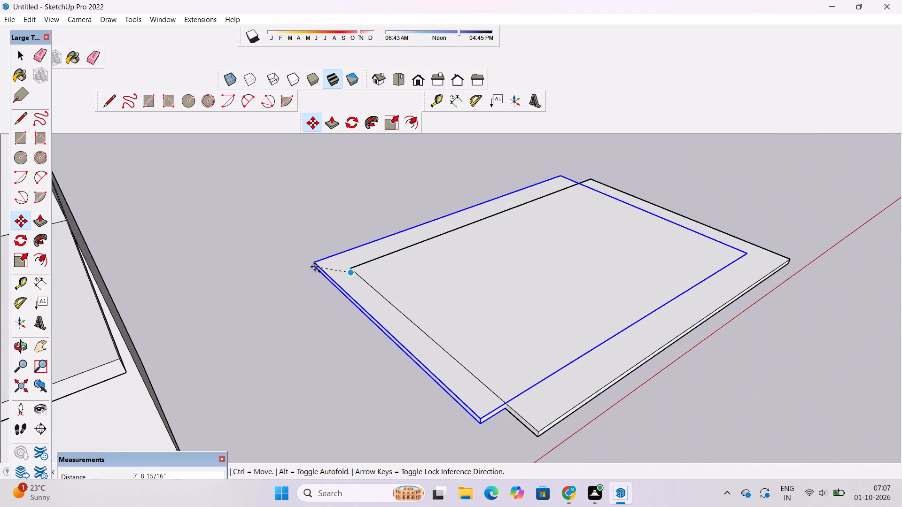
pyautogui.keyDown('ctrl'); pyautogui.scroll(-20, 315, 267); pyautogui.keyUp('ctrl')
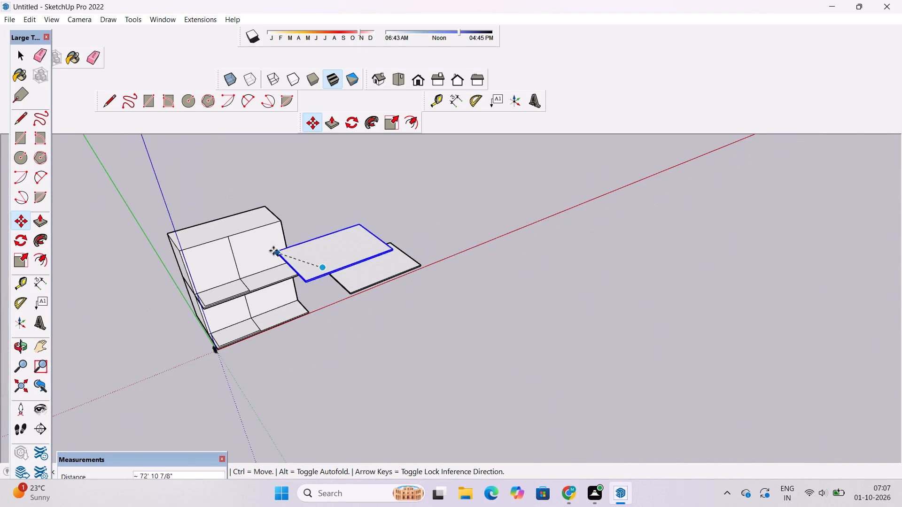
pyautogui.click(166, 231)
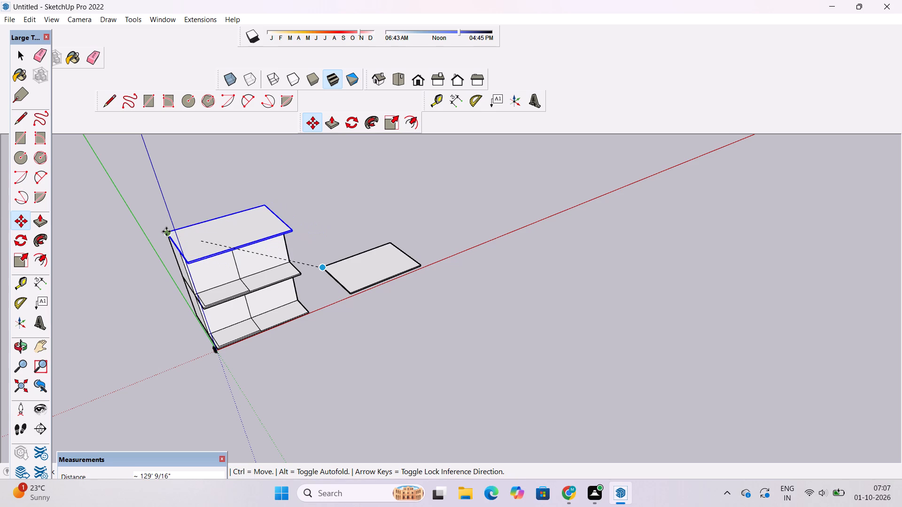
pyautogui.keyDown('ctrl'); pyautogui.scroll(9, 166, 231); pyautogui.keyUp('ctrl')
pyautogui.press('space')
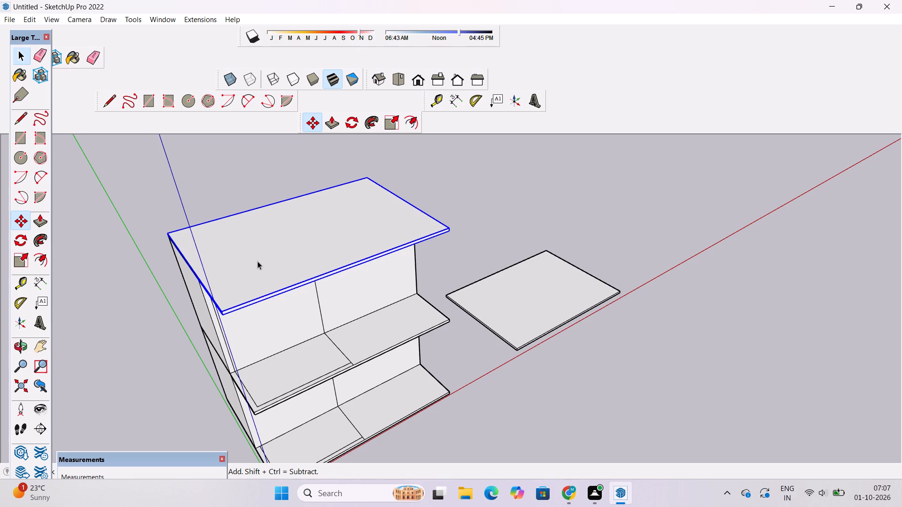
# Explode the copied slab group on top of the upper storey.
pyautogui.click(328, 330)
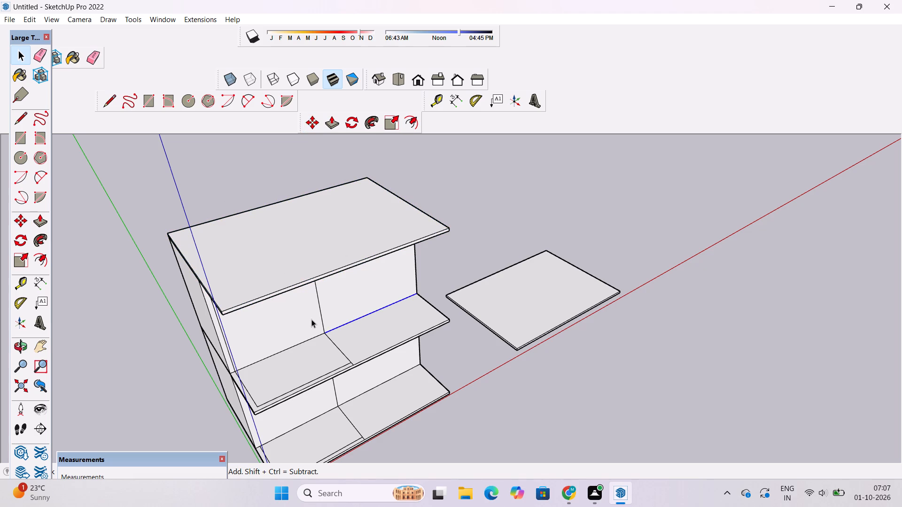
pyautogui.click(568, 225)
pyautogui.click(384, 235)
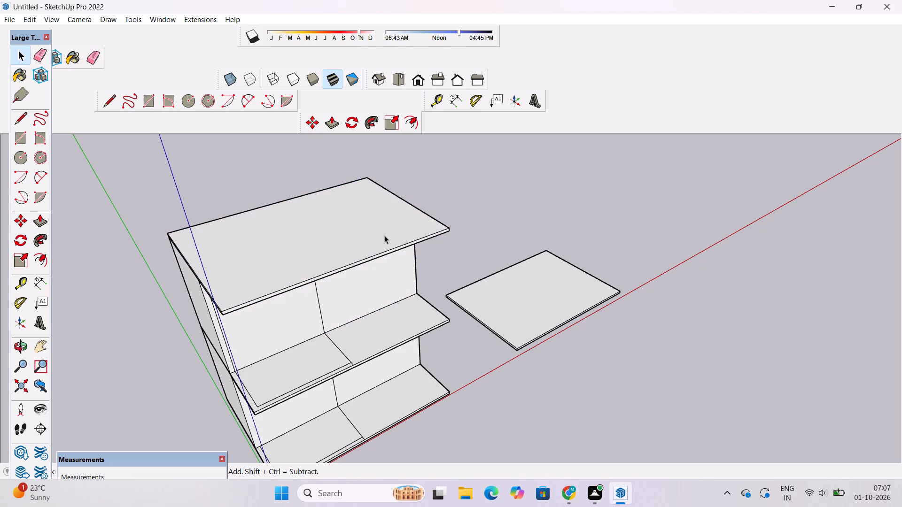
pyautogui.rightClick(384, 235)
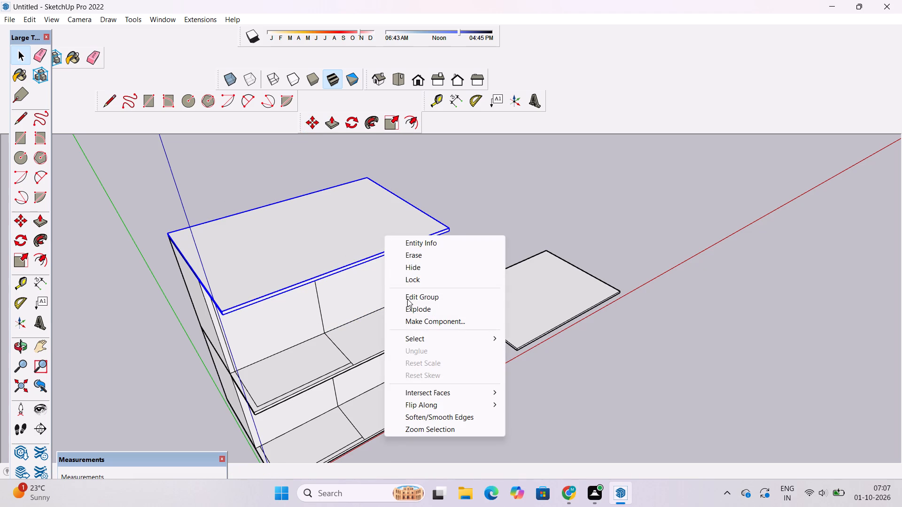
pyautogui.click(405, 310)
pyautogui.click(505, 203)
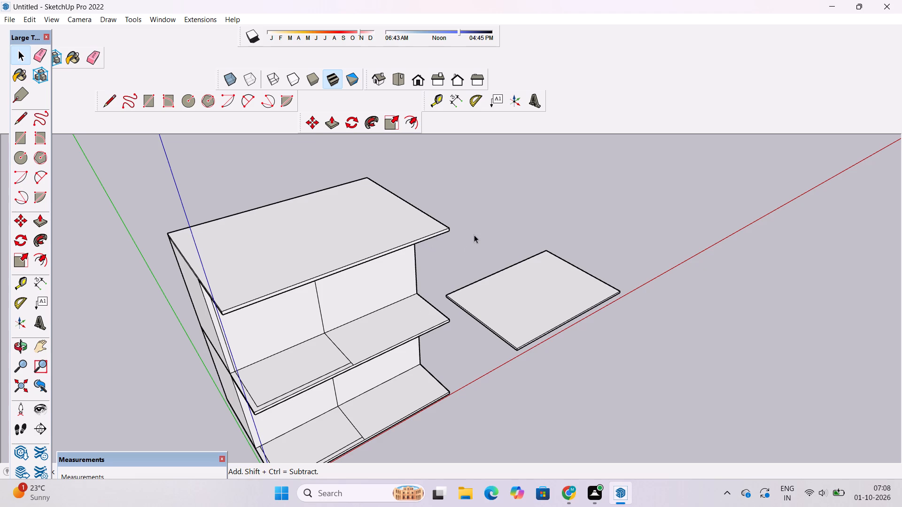
# Examine the two-storey mass with its new roof slab from the front, the side and above.
pyautogui.press('o')
pyautogui.moveTo(425, 258); pyautogui.dragTo(412, 301)
pyautogui.keyDown('shift'); pyautogui.click(412, 301); pyautogui.keyUp('shift')
pyautogui.keyDown('shift'); pyautogui.moveTo(412, 301); pyautogui.dragTo(361, 305); pyautogui.keyUp('shift')
pyautogui.moveTo(422, 370); pyautogui.dragTo(361, 348)
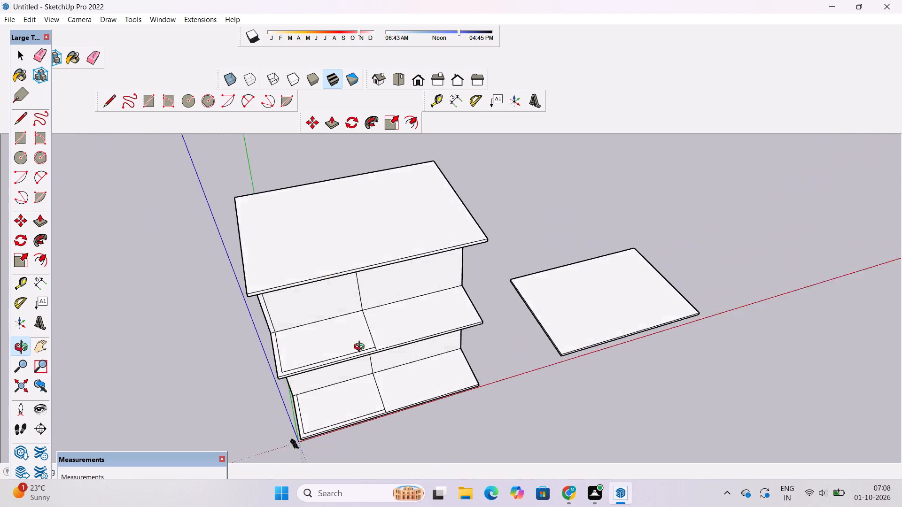
pyautogui.moveTo(361, 348); pyautogui.dragTo(330, 319)
pyautogui.keyDown('shift'); pyautogui.moveTo(383, 359); pyautogui.dragTo(303, 348); pyautogui.keyUp('shift')
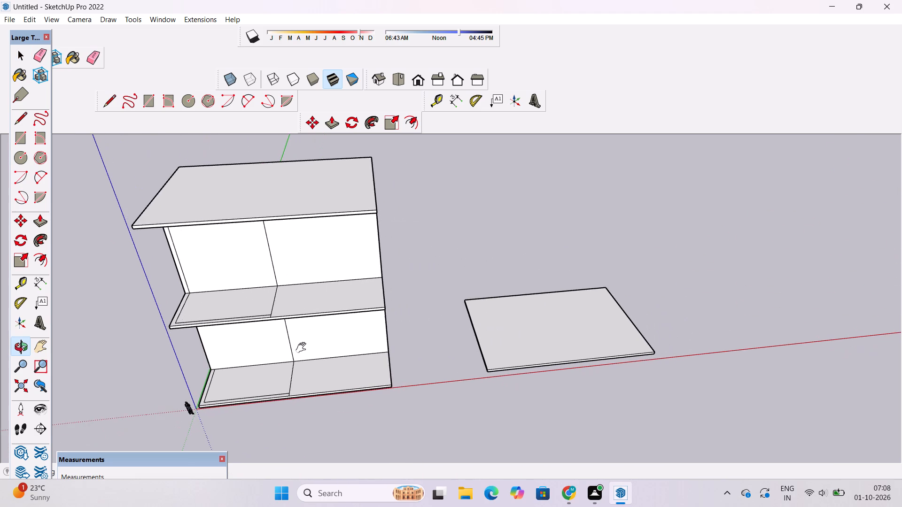
pyautogui.moveTo(223, 335); pyautogui.dragTo(376, 358)
pyautogui.keyDown('shift'); pyautogui.moveTo(321, 391); pyautogui.dragTo(322, 284); pyautogui.keyUp('shift')
pyautogui.keyDown('shift'); pyautogui.moveTo(322, 284); pyautogui.dragTo(311, 365); pyautogui.keyUp('shift')
pyautogui.keyDown('shift'); pyautogui.moveTo(309, 323); pyautogui.dragTo(263, 316); pyautogui.keyUp('shift')
pyautogui.click(329, 278)
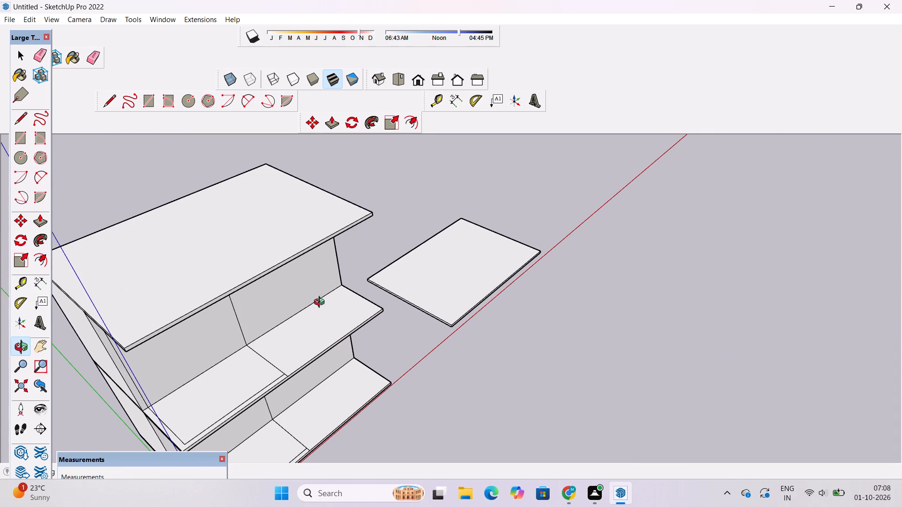
pyautogui.moveTo(340, 311); pyautogui.dragTo(257, 268)
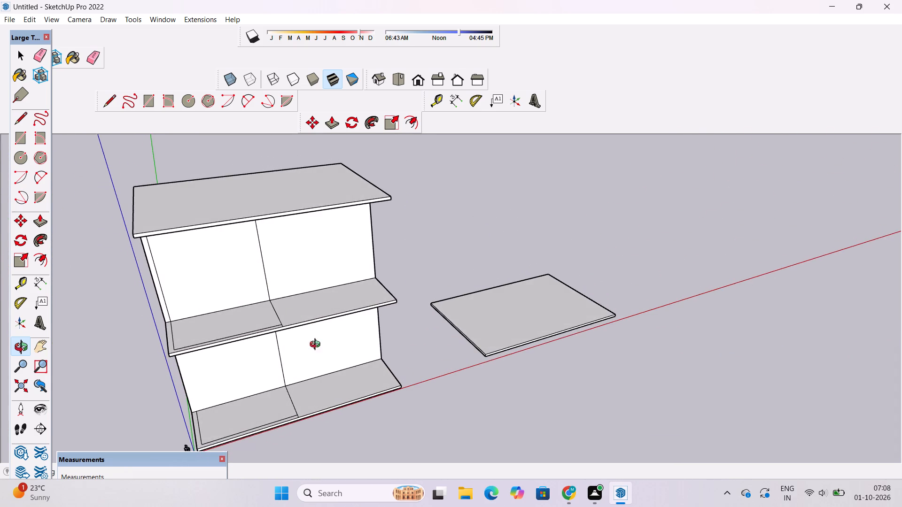
pyautogui.moveTo(317, 346); pyautogui.dragTo(319, 355)
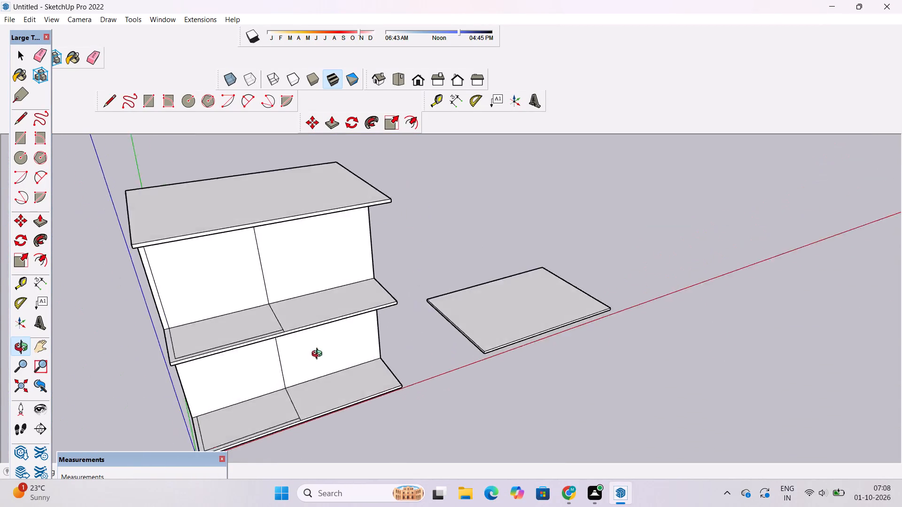
pyautogui.moveTo(319, 355); pyautogui.dragTo(265, 301)
pyautogui.moveTo(265, 301); pyautogui.dragTo(236, 355)
pyautogui.moveTo(236, 355); pyautogui.dragTo(313, 359)
pyautogui.moveTo(313, 359); pyautogui.dragTo(260, 355)
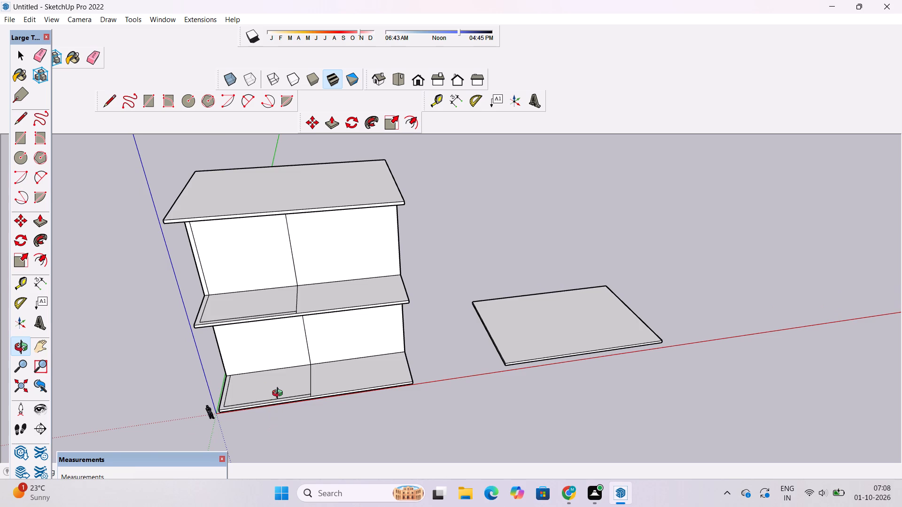
pyautogui.moveTo(332, 442); pyautogui.dragTo(290, 399)
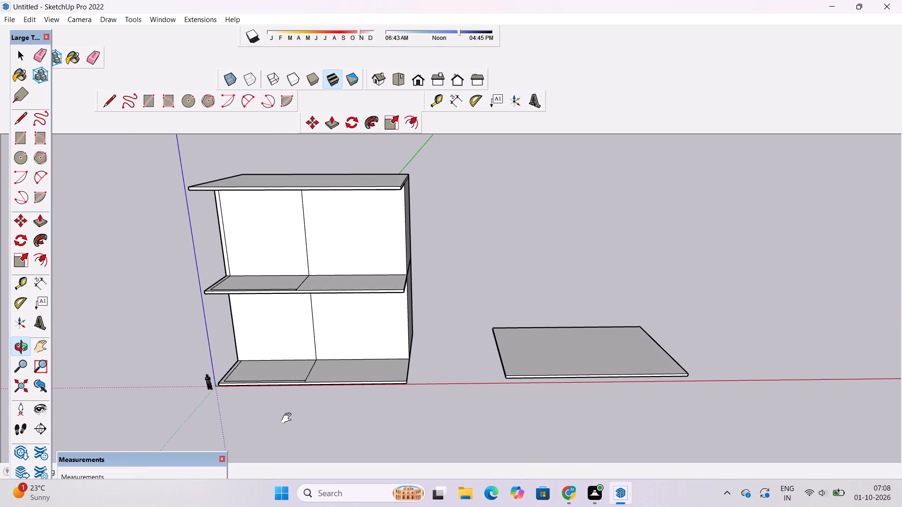
pyautogui.keyDown('shift'); pyautogui.moveTo(262, 336); pyautogui.dragTo(269, 407); pyautogui.keyUp('shift')
pyautogui.keyDown('shift'); pyautogui.moveTo(255, 377); pyautogui.dragTo(238, 319); pyautogui.keyUp('shift')
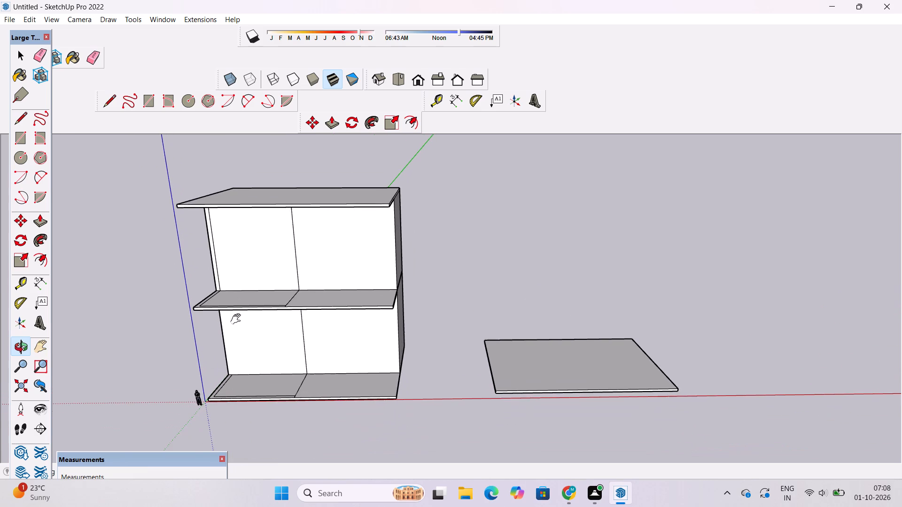
pyautogui.moveTo(205, 326); pyautogui.dragTo(315, 371)
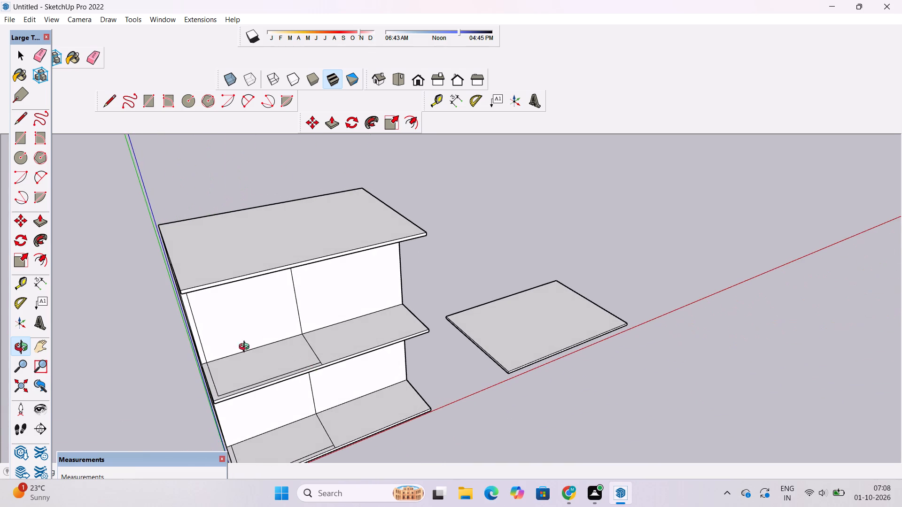
pyautogui.moveTo(233, 361); pyautogui.dragTo(278, 366)
pyautogui.keyDown('shift'); pyautogui.moveTo(285, 418); pyautogui.dragTo(275, 415); pyautogui.keyUp('shift')
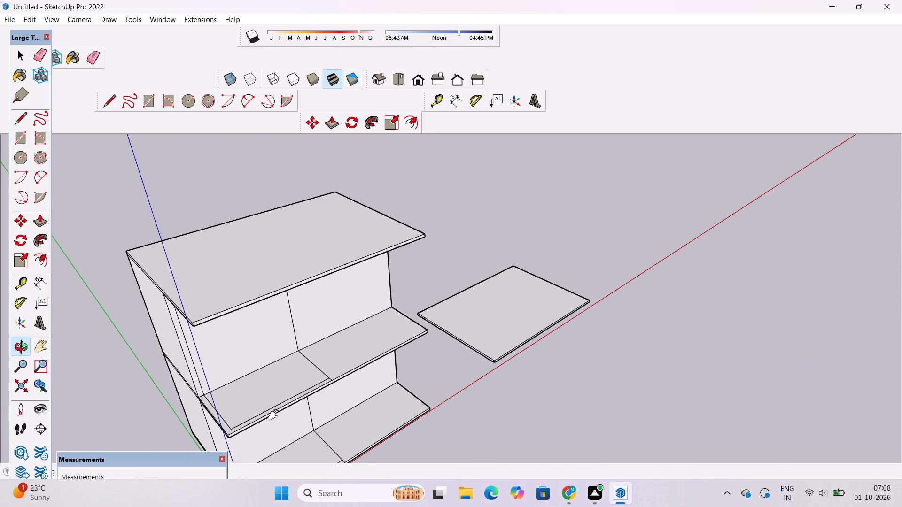
pyautogui.keyDown('shift'); pyautogui.moveTo(275, 415); pyautogui.dragTo(254, 400); pyautogui.keyUp('shift')
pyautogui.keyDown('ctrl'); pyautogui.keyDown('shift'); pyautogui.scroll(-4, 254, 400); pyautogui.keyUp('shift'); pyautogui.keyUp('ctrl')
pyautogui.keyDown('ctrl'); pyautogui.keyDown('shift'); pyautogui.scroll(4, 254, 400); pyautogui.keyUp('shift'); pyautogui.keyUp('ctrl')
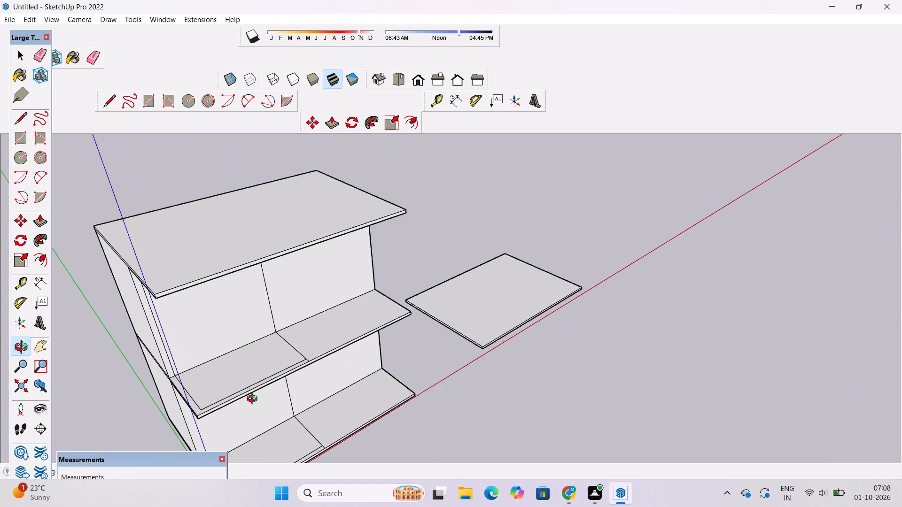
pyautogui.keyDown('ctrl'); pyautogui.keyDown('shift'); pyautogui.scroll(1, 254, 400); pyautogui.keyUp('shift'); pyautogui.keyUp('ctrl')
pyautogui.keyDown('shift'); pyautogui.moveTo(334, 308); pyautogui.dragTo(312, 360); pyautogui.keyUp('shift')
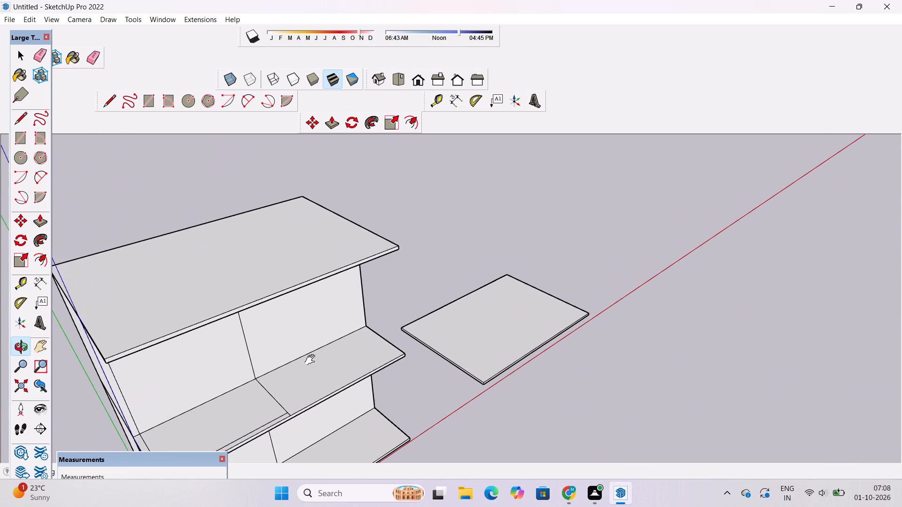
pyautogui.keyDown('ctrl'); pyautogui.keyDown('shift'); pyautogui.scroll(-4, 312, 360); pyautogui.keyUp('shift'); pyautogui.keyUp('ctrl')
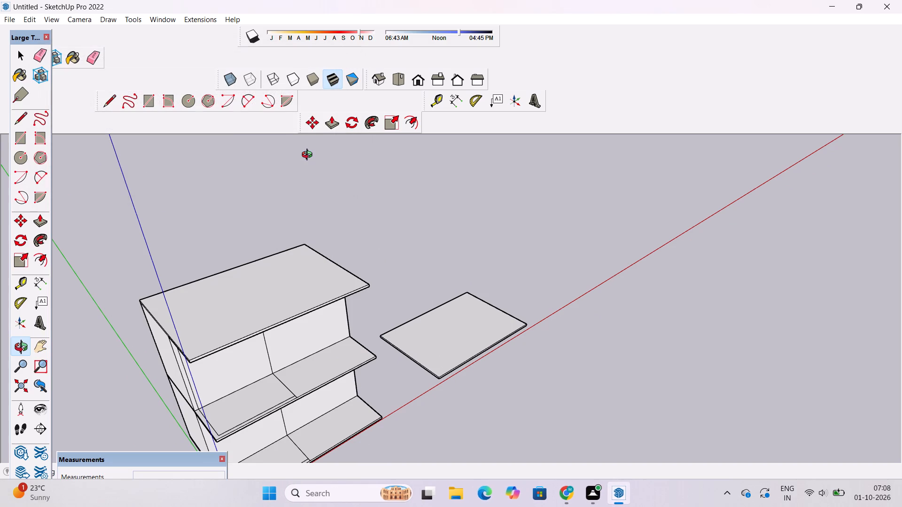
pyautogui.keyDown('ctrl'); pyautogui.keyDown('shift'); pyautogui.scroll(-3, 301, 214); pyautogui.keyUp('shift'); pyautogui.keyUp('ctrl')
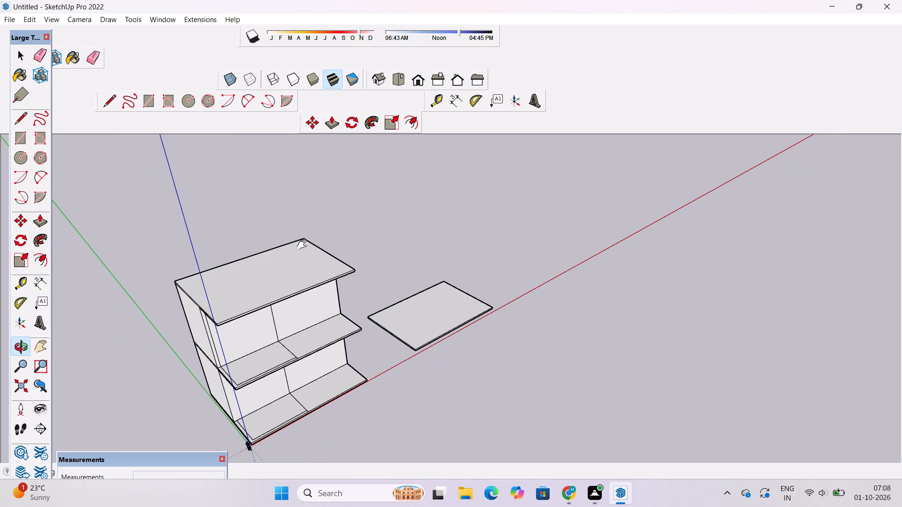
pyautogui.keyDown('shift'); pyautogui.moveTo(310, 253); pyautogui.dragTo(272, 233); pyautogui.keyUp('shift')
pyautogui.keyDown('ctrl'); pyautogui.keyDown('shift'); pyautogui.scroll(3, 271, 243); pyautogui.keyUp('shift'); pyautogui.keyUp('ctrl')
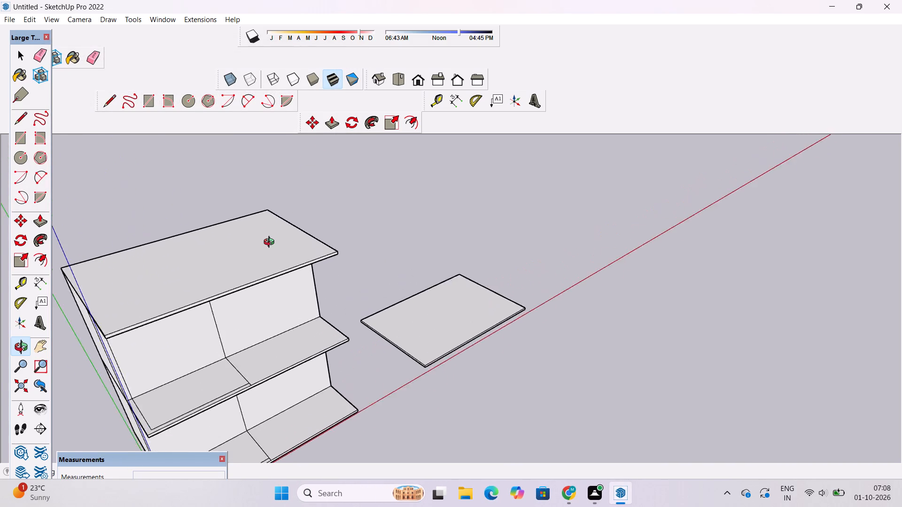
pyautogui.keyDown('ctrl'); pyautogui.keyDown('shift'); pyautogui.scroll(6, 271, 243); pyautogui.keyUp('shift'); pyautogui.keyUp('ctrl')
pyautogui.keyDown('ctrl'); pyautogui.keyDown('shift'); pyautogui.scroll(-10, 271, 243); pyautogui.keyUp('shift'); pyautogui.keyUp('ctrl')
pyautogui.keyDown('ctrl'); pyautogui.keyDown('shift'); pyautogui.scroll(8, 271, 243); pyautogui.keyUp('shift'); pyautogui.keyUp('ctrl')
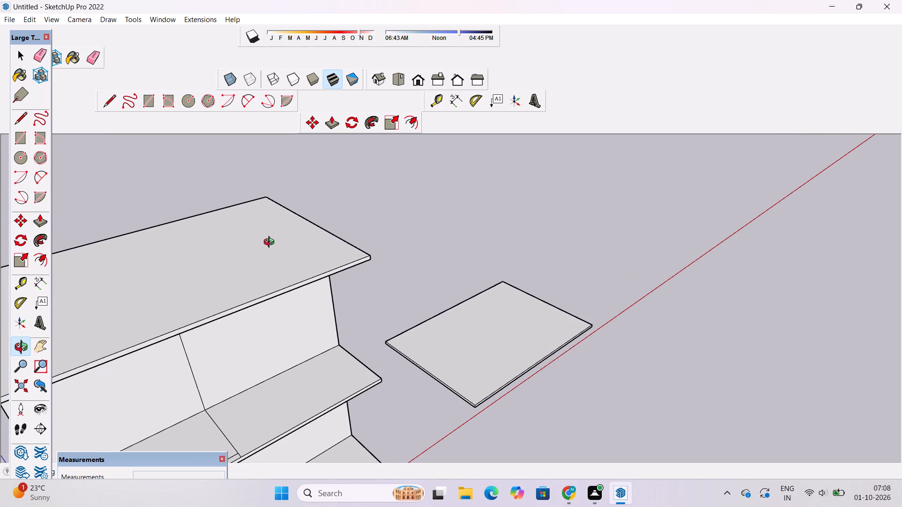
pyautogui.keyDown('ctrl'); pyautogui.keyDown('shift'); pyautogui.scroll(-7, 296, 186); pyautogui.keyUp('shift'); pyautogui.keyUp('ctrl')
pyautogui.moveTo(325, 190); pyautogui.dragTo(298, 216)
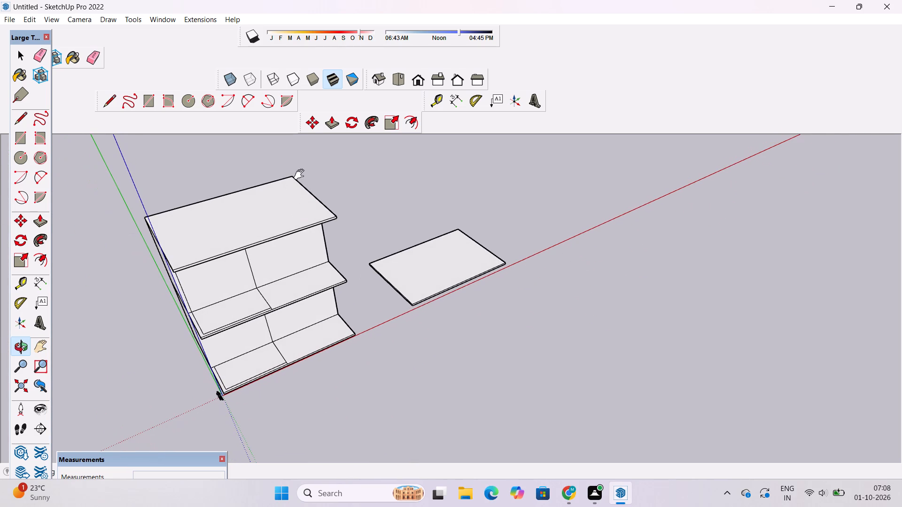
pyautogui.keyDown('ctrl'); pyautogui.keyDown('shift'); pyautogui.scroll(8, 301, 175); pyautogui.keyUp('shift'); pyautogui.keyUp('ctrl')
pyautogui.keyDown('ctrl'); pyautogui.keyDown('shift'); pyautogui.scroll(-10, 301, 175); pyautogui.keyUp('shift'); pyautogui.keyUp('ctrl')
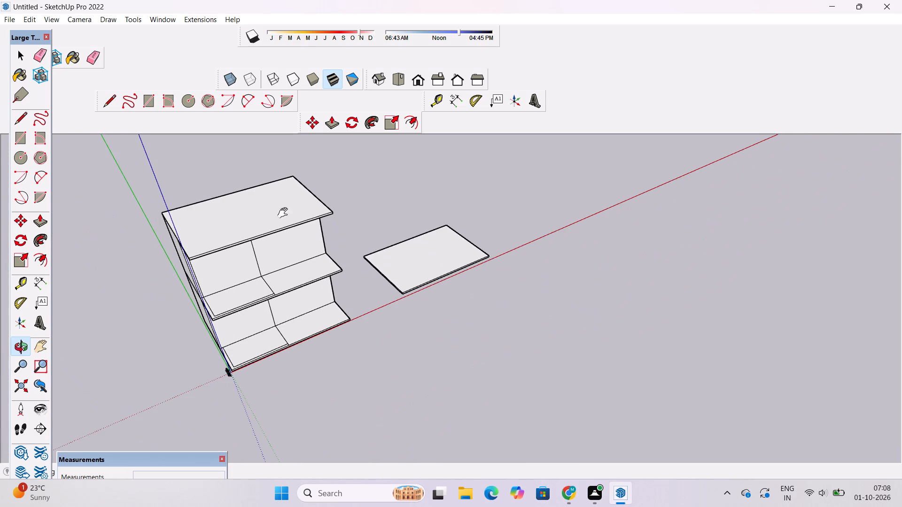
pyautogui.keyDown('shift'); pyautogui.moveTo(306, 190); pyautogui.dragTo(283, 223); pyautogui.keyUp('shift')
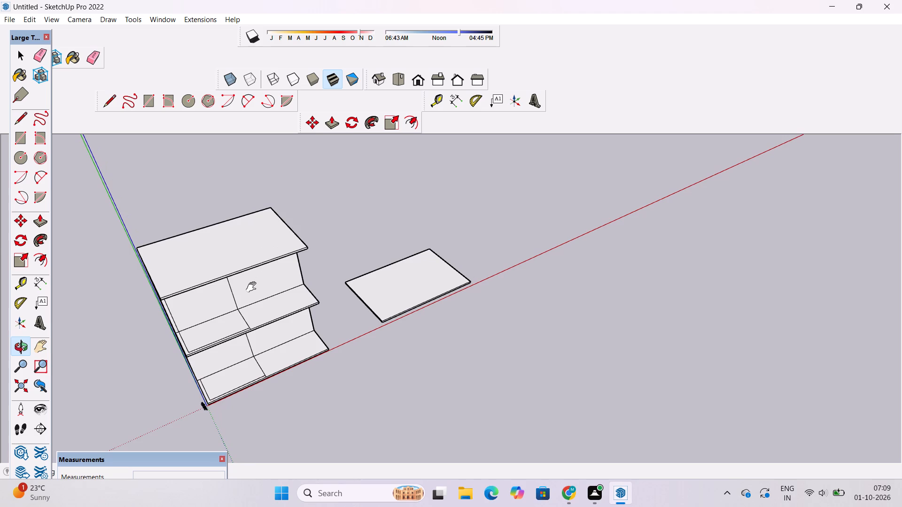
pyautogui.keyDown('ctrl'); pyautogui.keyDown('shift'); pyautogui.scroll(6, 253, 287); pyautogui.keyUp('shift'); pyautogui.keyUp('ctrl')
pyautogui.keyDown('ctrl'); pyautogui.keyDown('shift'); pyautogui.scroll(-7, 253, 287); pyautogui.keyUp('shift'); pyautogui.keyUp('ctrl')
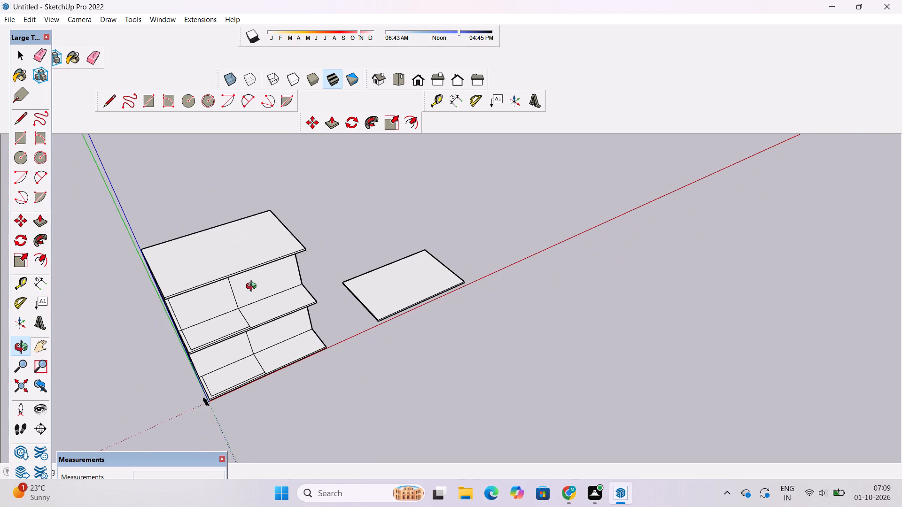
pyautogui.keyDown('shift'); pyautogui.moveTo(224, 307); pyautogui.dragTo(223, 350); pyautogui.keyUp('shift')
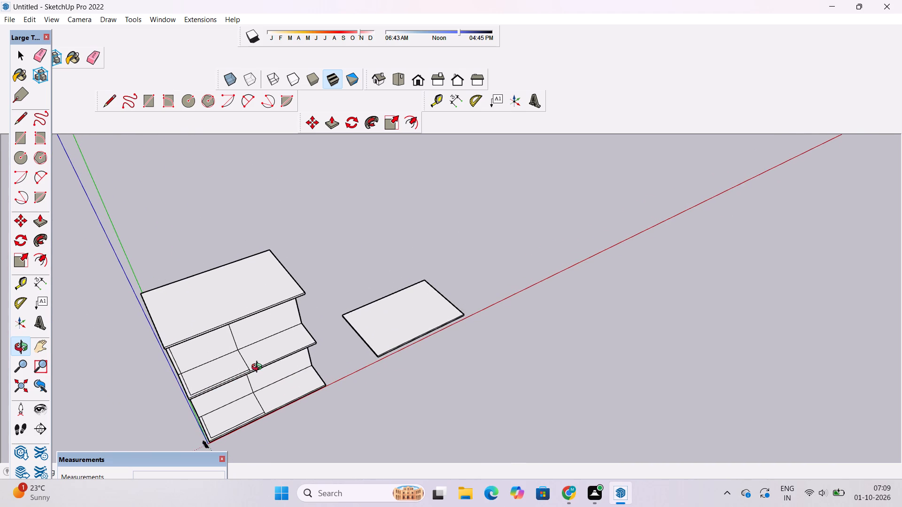
# Examine the two-storey mass and its roof slab from the front and above, ending close up on the roof.
pyautogui.moveTo(259, 368); pyautogui.dragTo(237, 343)
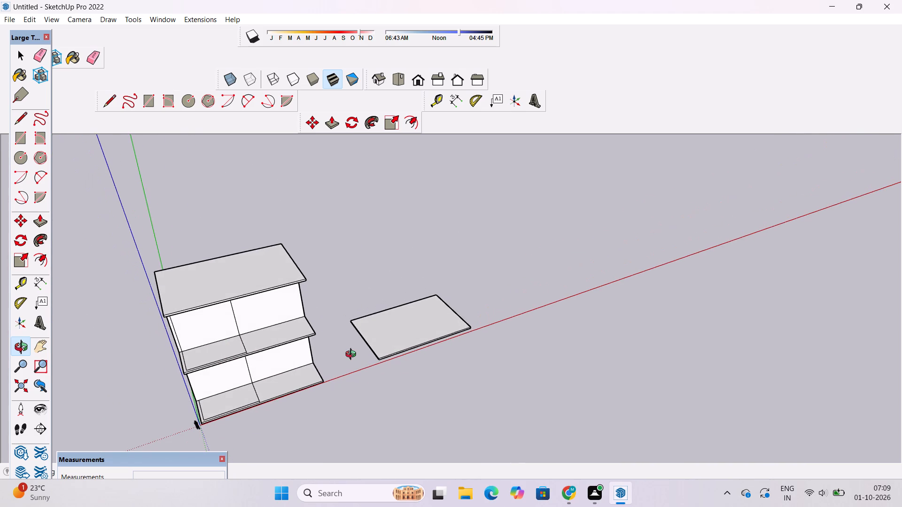
pyautogui.keyDown('ctrl'); pyautogui.scroll(9, 209, 378); pyautogui.keyUp('ctrl')
pyautogui.keyDown('shift'); pyautogui.scroll(-2, 209, 378); pyautogui.keyUp('shift')
pyautogui.keyDown('shift'); pyautogui.scroll(1, 209, 378); pyautogui.keyUp('shift')
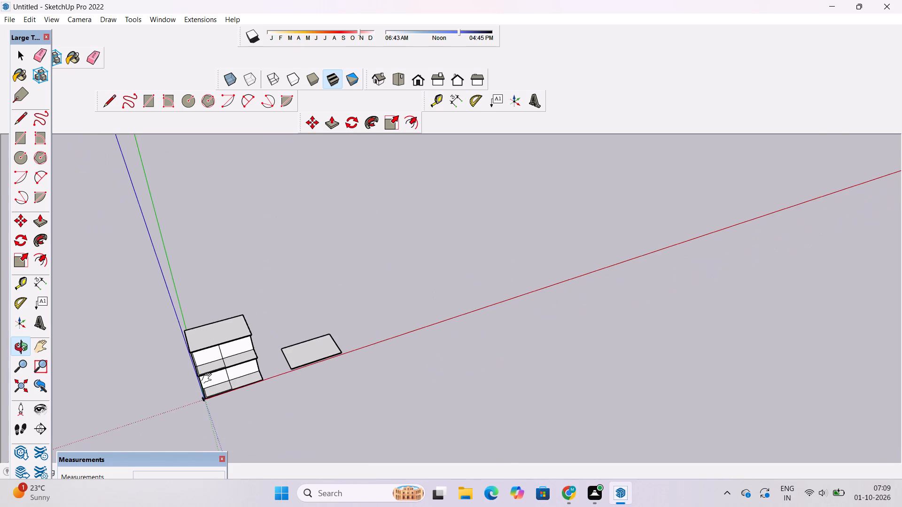
pyautogui.keyDown('ctrl'); pyautogui.keyDown('shift'); pyautogui.scroll(10, 162, 403); pyautogui.keyUp('shift'); pyautogui.keyUp('ctrl')
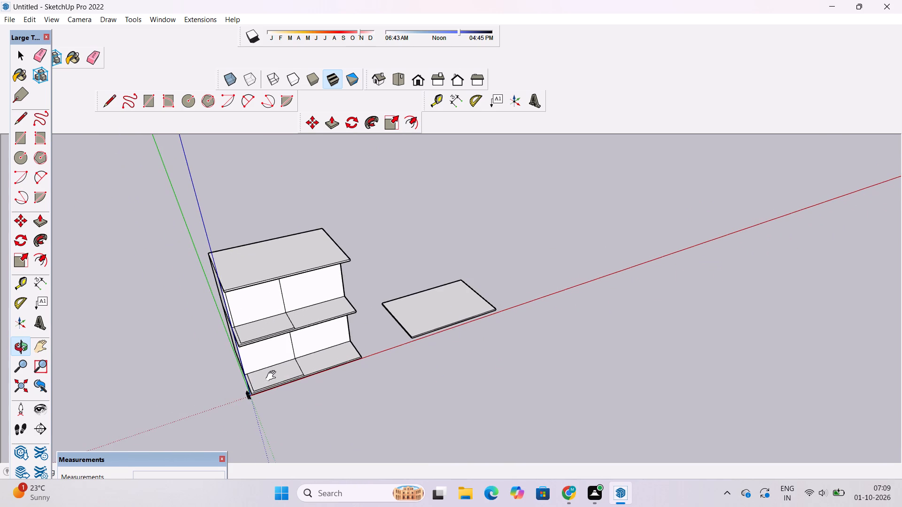
pyautogui.keyDown('ctrl'); pyautogui.keyDown('shift'); pyautogui.scroll(8, 273, 376); pyautogui.keyUp('shift'); pyautogui.keyUp('ctrl')
pyautogui.keyDown('ctrl'); pyautogui.keyDown('shift'); pyautogui.scroll(-8, 273, 376); pyautogui.keyUp('shift'); pyautogui.keyUp('ctrl')
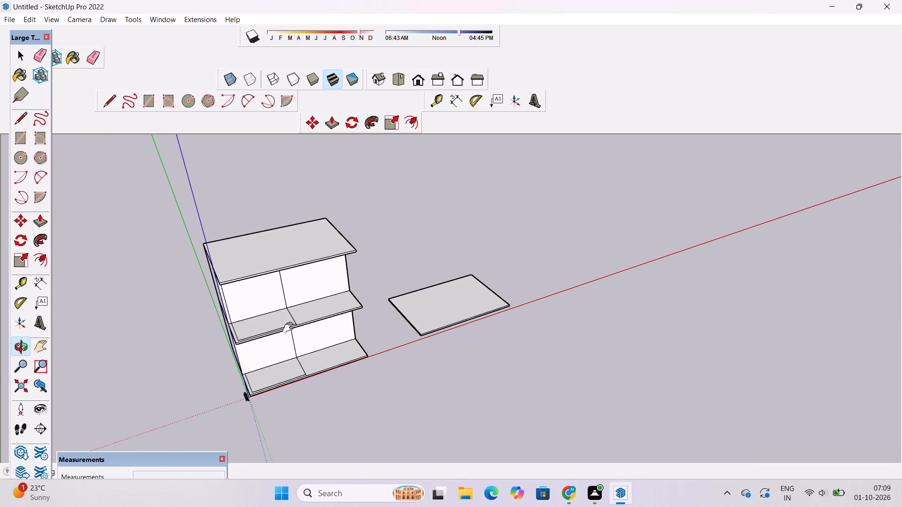
pyautogui.keyDown('shift'); pyautogui.moveTo(274, 237); pyautogui.dragTo(280, 264); pyautogui.keyUp('shift')
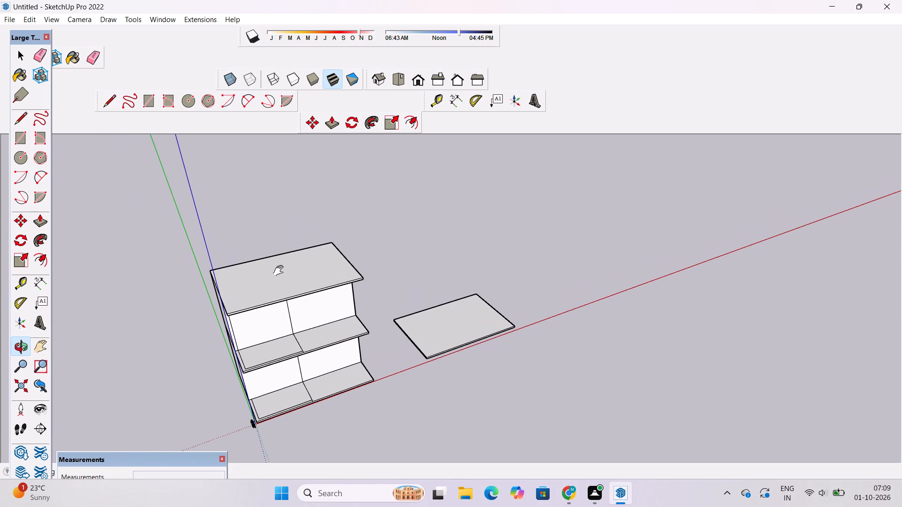
pyautogui.keyDown('shift'); pyautogui.moveTo(280, 281); pyautogui.dragTo(277, 294); pyautogui.keyUp('shift')
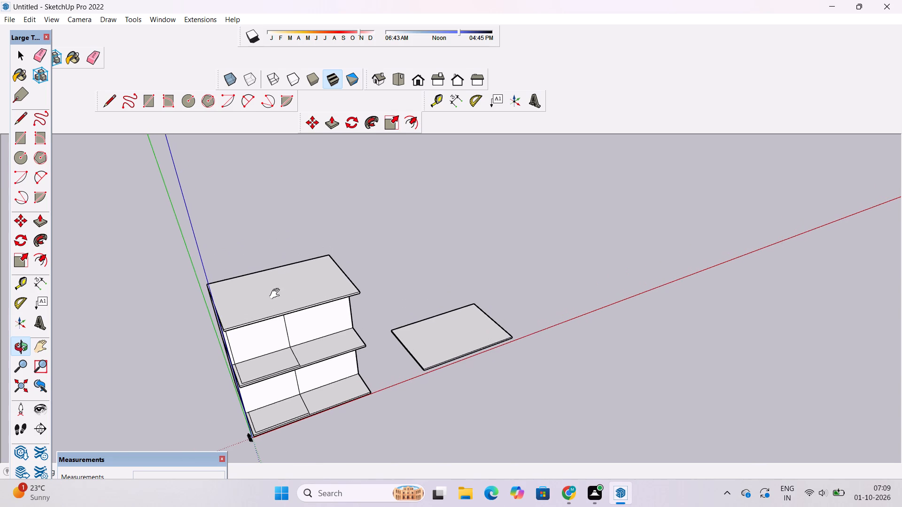
pyautogui.keyDown('ctrl'); pyautogui.keyDown('shift'); pyautogui.scroll(8, 277, 294); pyautogui.keyUp('shift'); pyautogui.keyUp('ctrl')
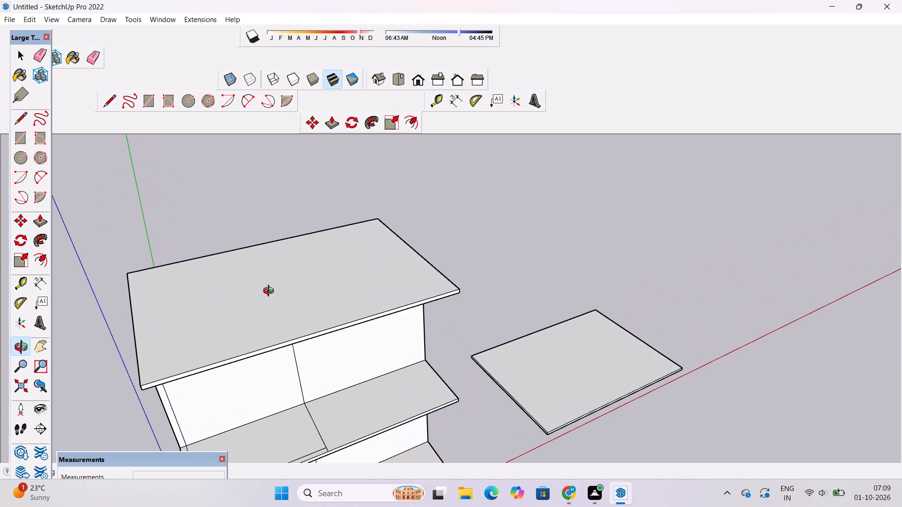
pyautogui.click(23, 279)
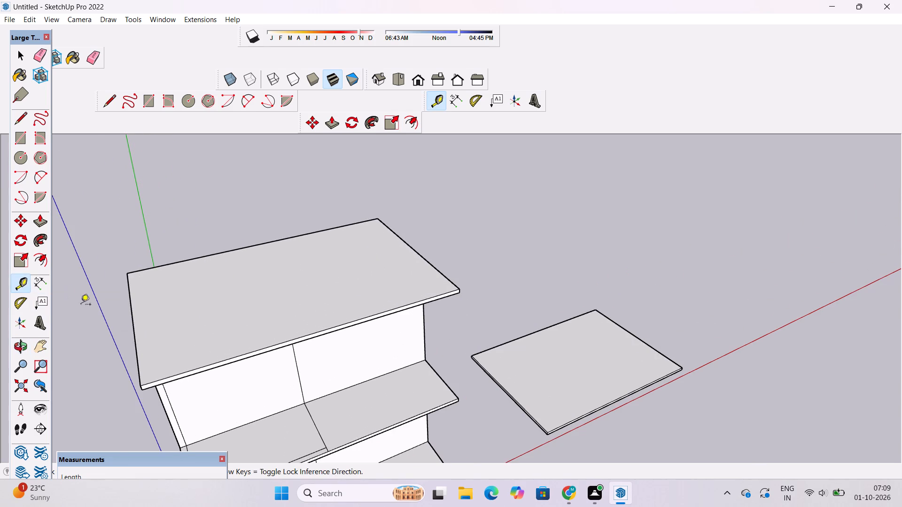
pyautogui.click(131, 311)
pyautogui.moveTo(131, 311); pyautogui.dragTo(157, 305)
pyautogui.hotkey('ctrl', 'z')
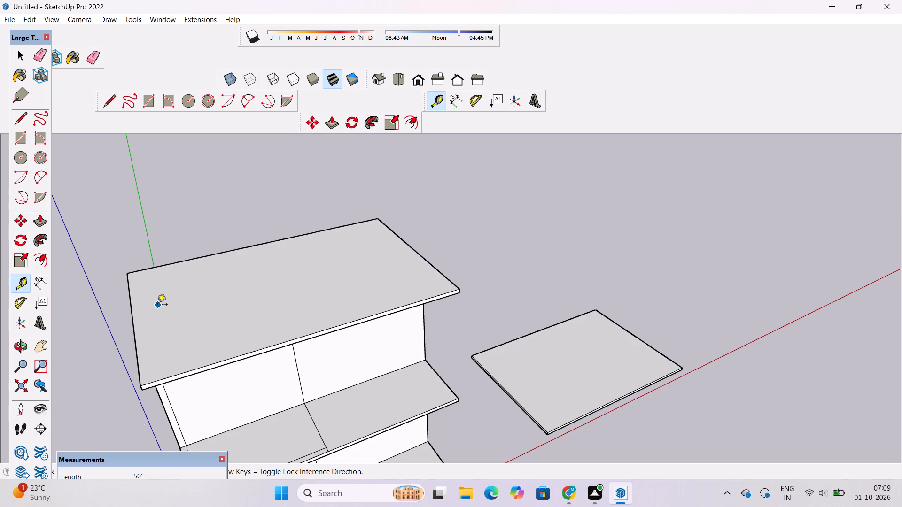
# Place guides 1.5' inside the roof slab's green-axis side edge and its front edge.
pyautogui.moveTo(131, 297); pyautogui.dragTo(174, 287)
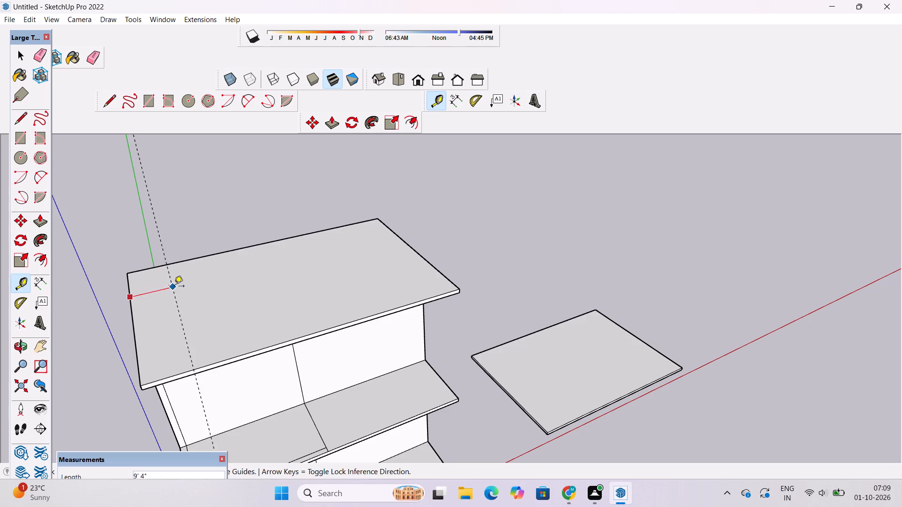
pyautogui.moveTo(174, 287); pyautogui.dragTo(177, 287)
pyautogui.write("1.5'")
pyautogui.press('Return')
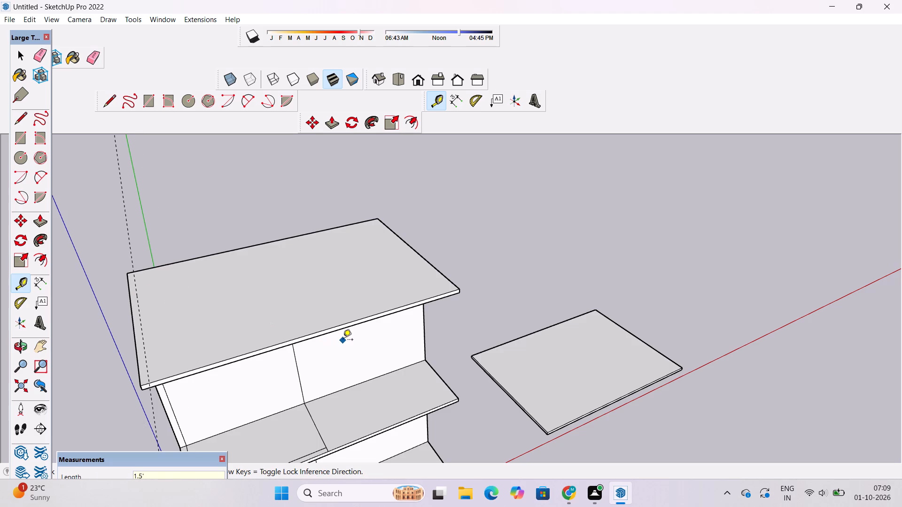
pyautogui.moveTo(358, 321); pyautogui.dragTo(307, 284)
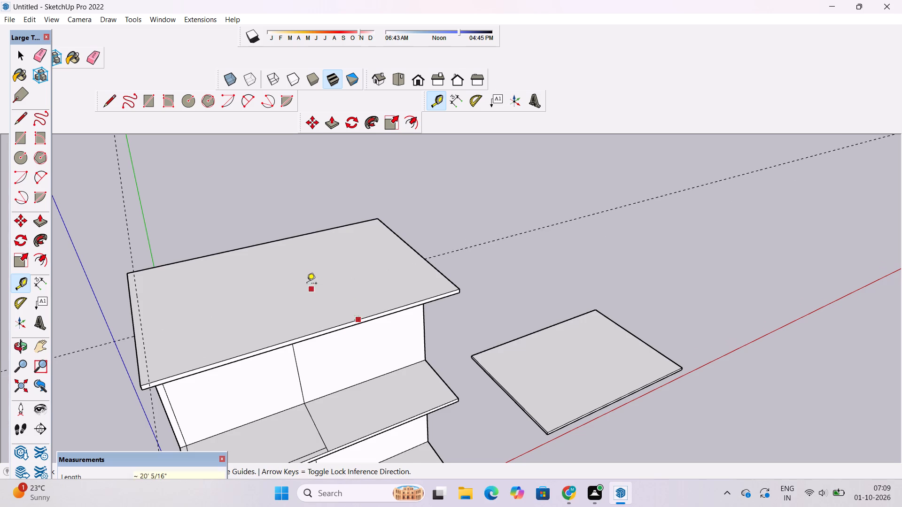
pyautogui.moveTo(307, 284); pyautogui.dragTo(303, 282)
pyautogui.write("1.5'")
pyautogui.press('Return')
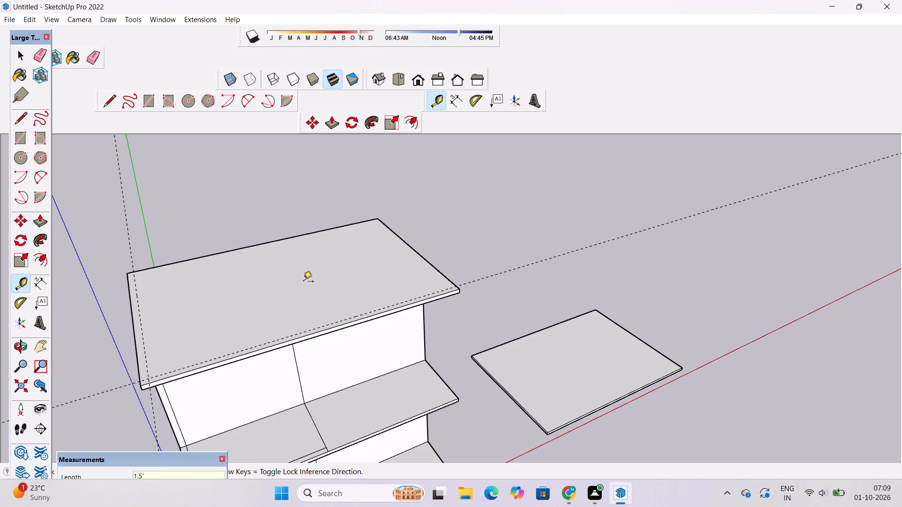
# Place guides 1.5' inside the roof slab's side edge nearest the separate slab and its rear edge.
pyautogui.keyDown('ctrl'); pyautogui.scroll(-3, 303, 282); pyautogui.keyUp('ctrl')
pyautogui.keyDown('ctrl'); pyautogui.scroll(3, 303, 282); pyautogui.keyUp('ctrl')
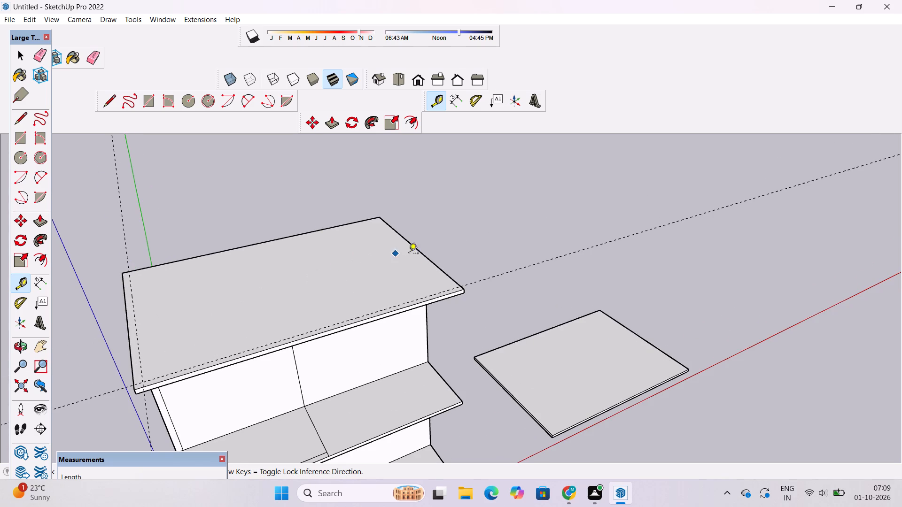
pyautogui.moveTo(408, 243); pyautogui.dragTo(337, 291)
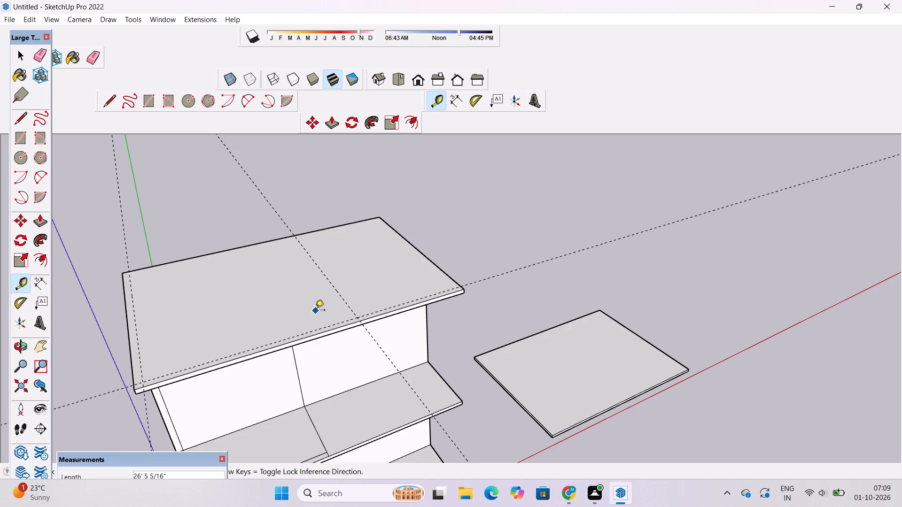
pyautogui.write("1.5'")
pyautogui.press('Return')
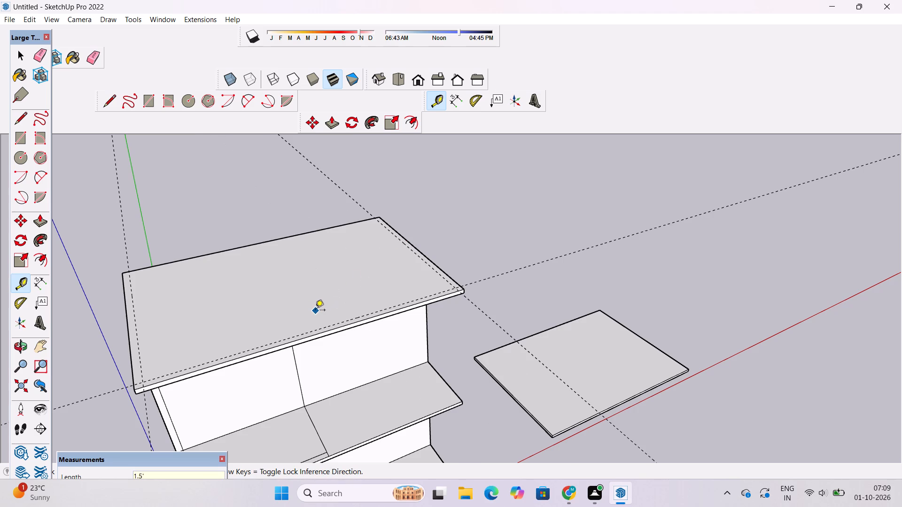
pyautogui.moveTo(305, 234); pyautogui.dragTo(338, 268)
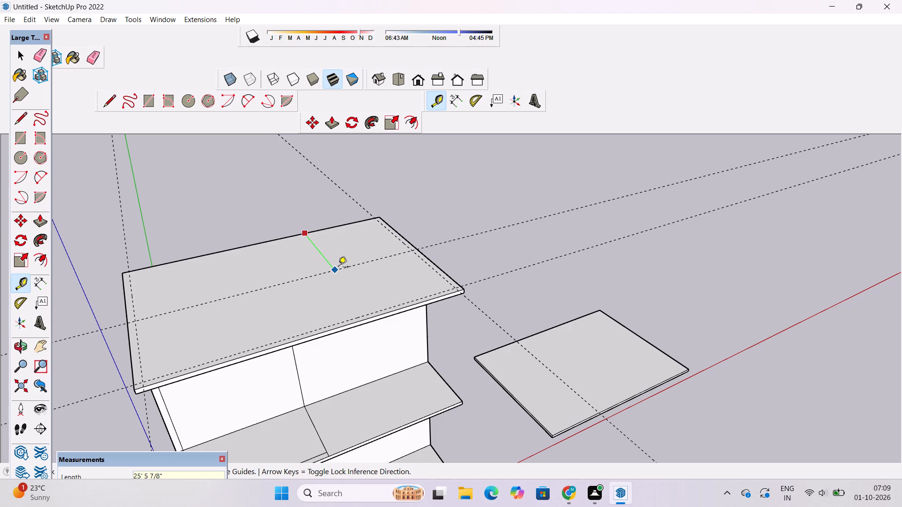
pyautogui.write("1.5'")
pyautogui.press('Return')
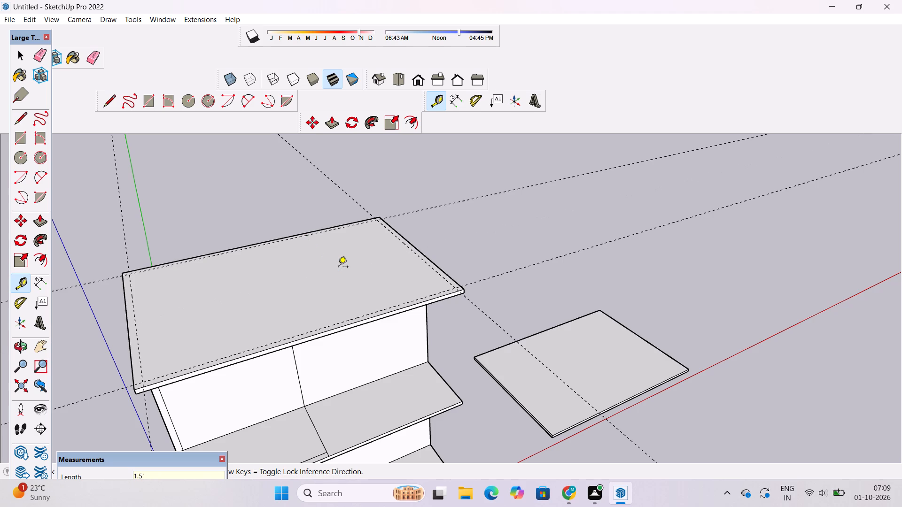
# Examine the guide border on the roof slab from the front, the sides and above.
pyautogui.keyDown('ctrl'); pyautogui.scroll(-2, 338, 268); pyautogui.keyUp('ctrl')
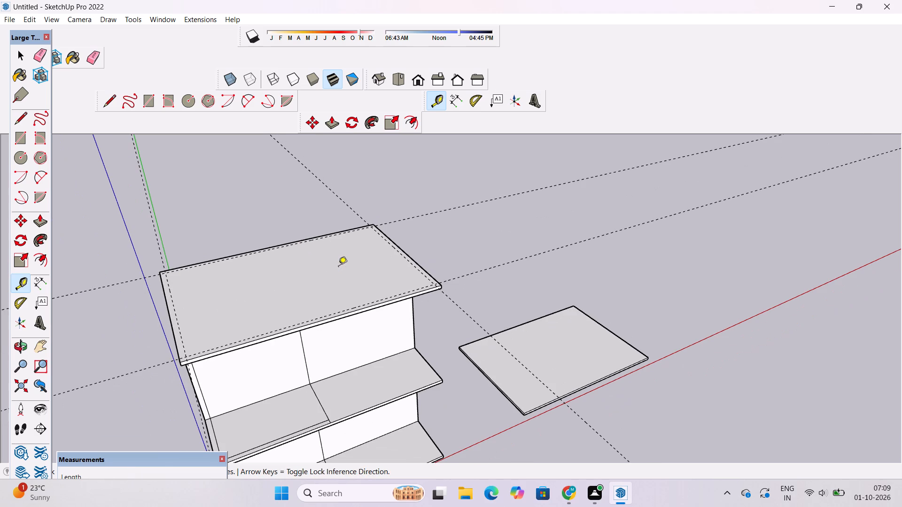
pyautogui.press('o')
pyautogui.moveTo(371, 263); pyautogui.dragTo(326, 292)
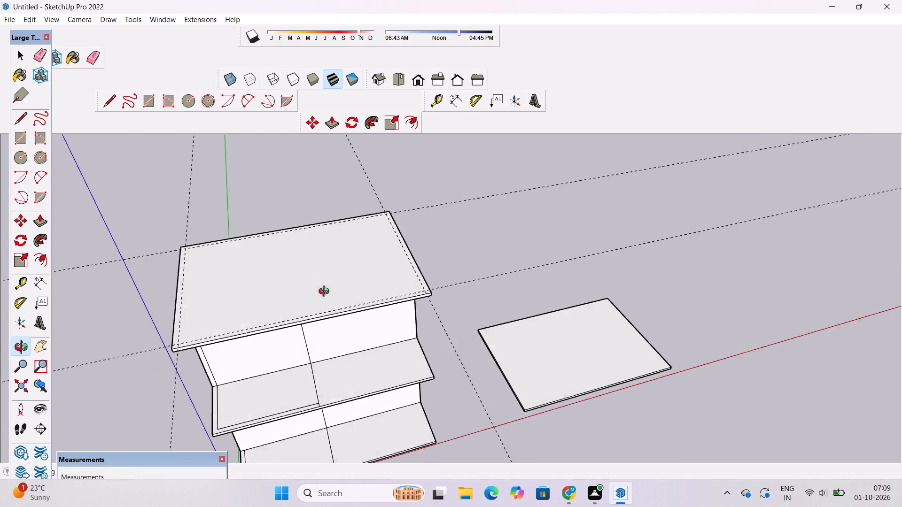
pyautogui.moveTo(326, 292); pyautogui.dragTo(278, 234)
pyautogui.moveTo(272, 228); pyautogui.dragTo(267, 251)
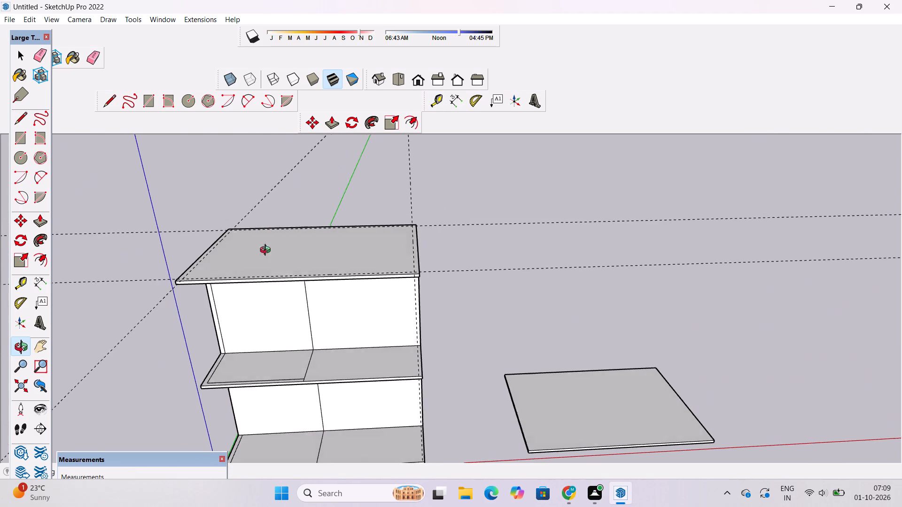
pyautogui.moveTo(267, 251); pyautogui.dragTo(263, 270)
pyautogui.keyDown('shift'); pyautogui.moveTo(241, 230); pyautogui.dragTo(290, 300); pyautogui.keyUp('shift')
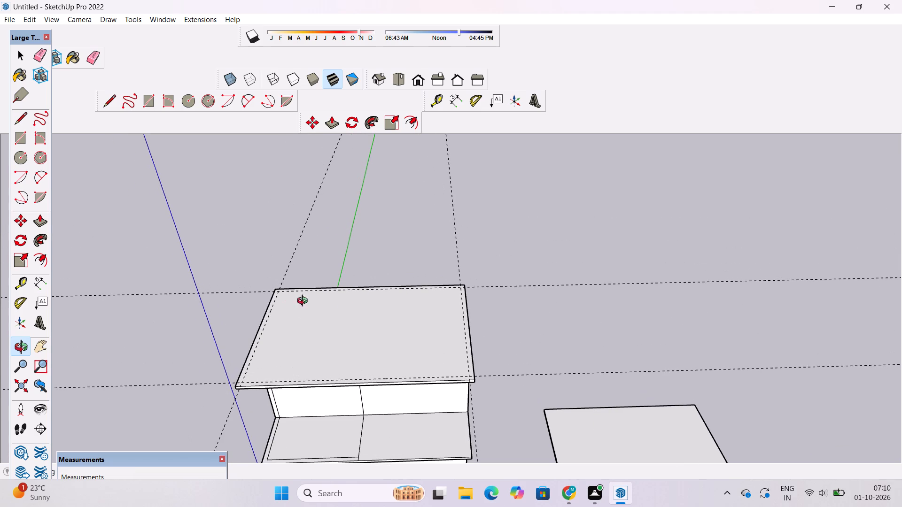
pyautogui.moveTo(391, 309); pyautogui.dragTo(329, 417)
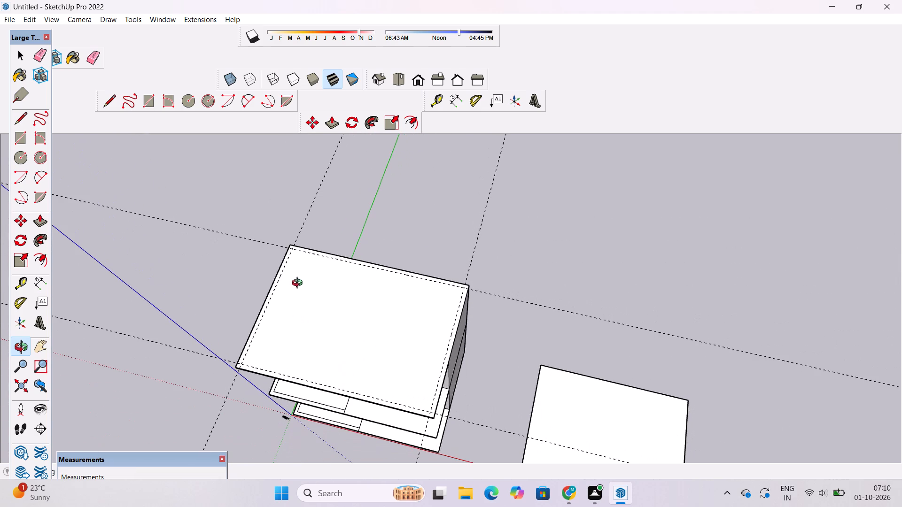
pyautogui.click(288, 275)
pyautogui.moveTo(256, 270); pyautogui.dragTo(334, 240)
pyautogui.keyDown('shift'); pyautogui.moveTo(319, 322); pyautogui.dragTo(410, 279); pyautogui.keyUp('shift')
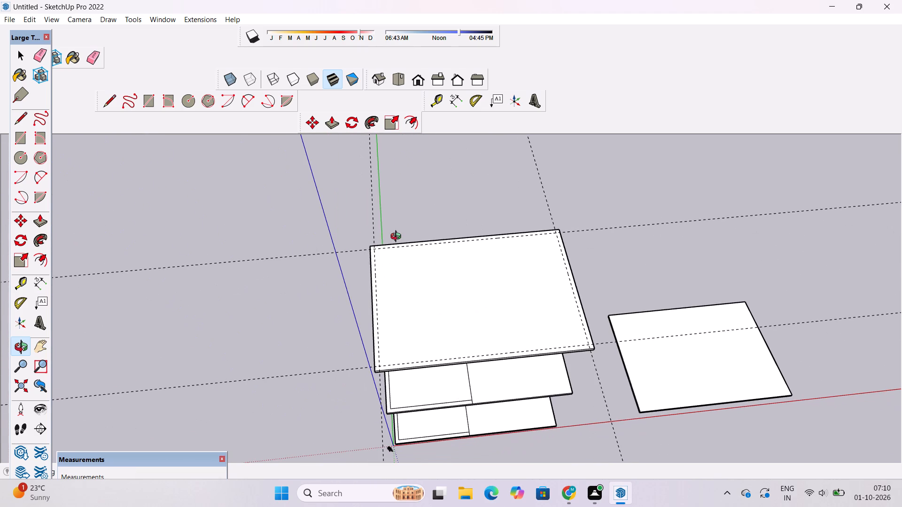
pyautogui.keyDown('ctrl'); pyautogui.scroll(7, 398, 238); pyautogui.keyUp('ctrl')
pyautogui.keyDown('shift'); pyautogui.moveTo(459, 320); pyautogui.dragTo(299, 254); pyautogui.keyUp('shift')
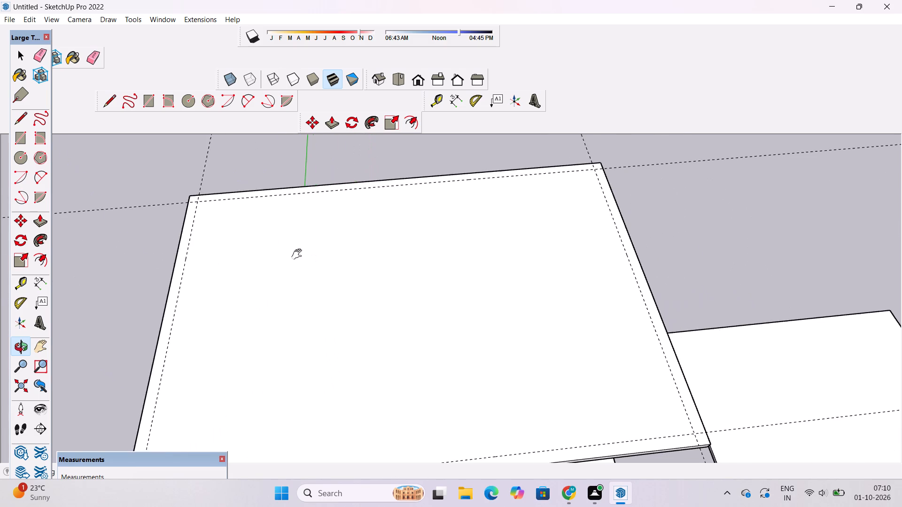
pyautogui.keyDown('ctrl'); pyautogui.keyDown('shift'); pyautogui.scroll(-6, 299, 254); pyautogui.keyUp('shift'); pyautogui.keyUp('ctrl')
pyautogui.moveTo(347, 280); pyautogui.dragTo(320, 309)
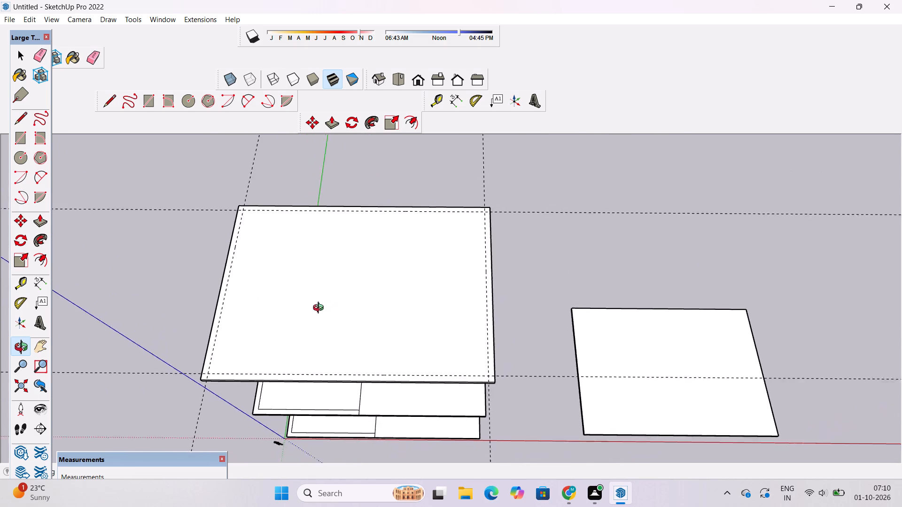
pyautogui.moveTo(320, 309); pyautogui.dragTo(304, 294)
pyautogui.keyDown('shift'); pyautogui.moveTo(304, 294); pyautogui.dragTo(347, 347); pyautogui.keyUp('shift')
pyautogui.keyDown('shift'); pyautogui.moveTo(347, 347); pyautogui.dragTo(334, 313); pyautogui.keyUp('shift')
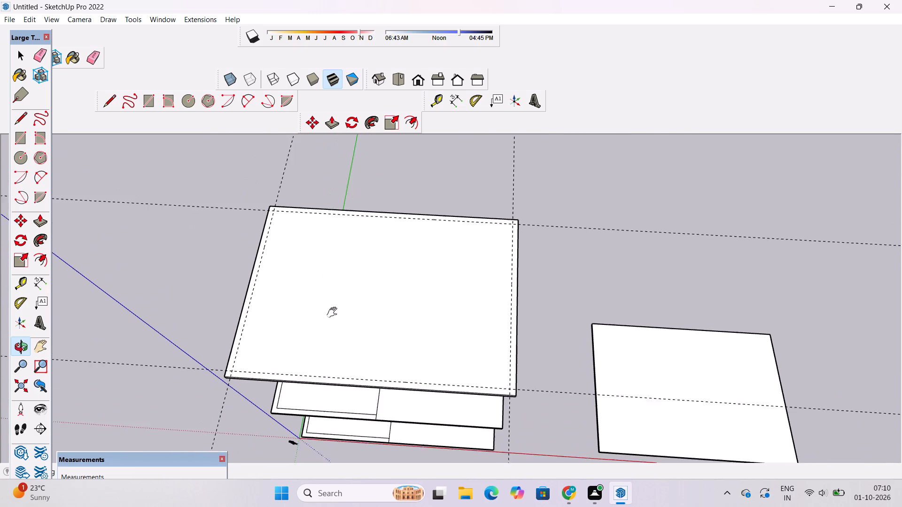
pyautogui.keyDown('shift'); pyautogui.moveTo(334, 313); pyautogui.dragTo(333, 309); pyautogui.keyUp('shift')
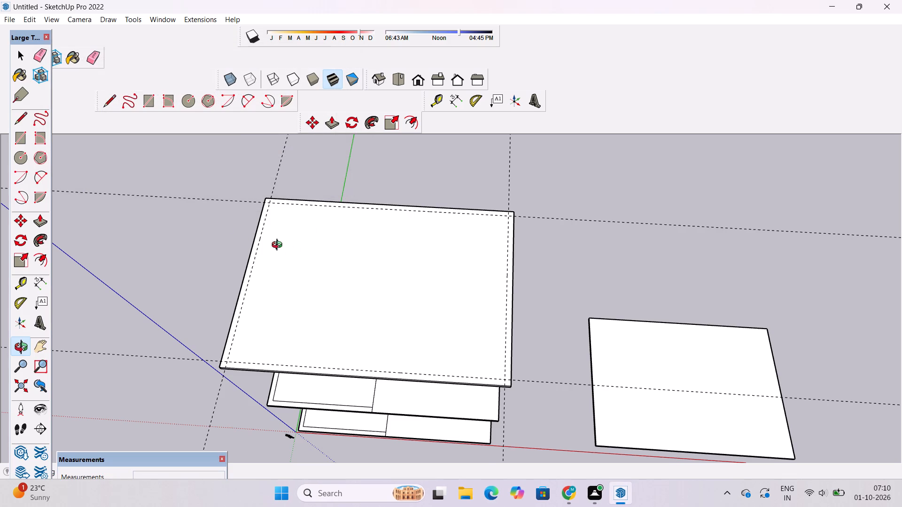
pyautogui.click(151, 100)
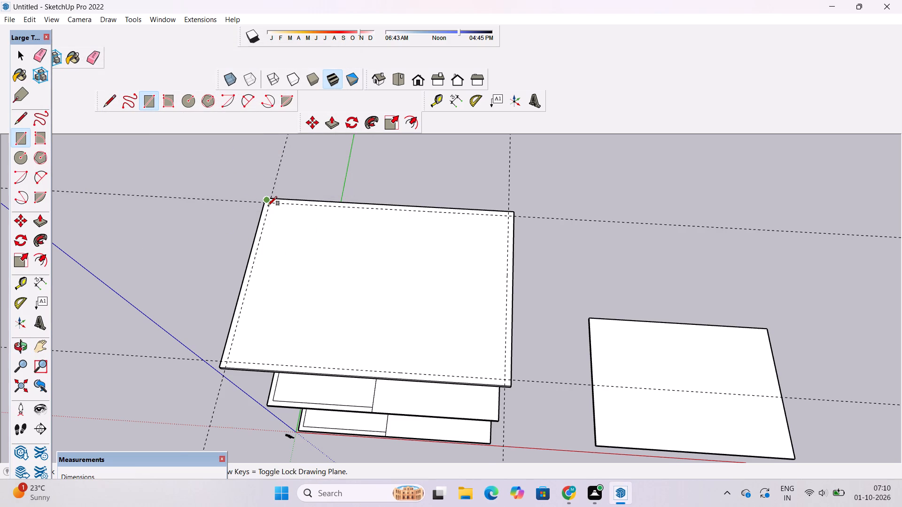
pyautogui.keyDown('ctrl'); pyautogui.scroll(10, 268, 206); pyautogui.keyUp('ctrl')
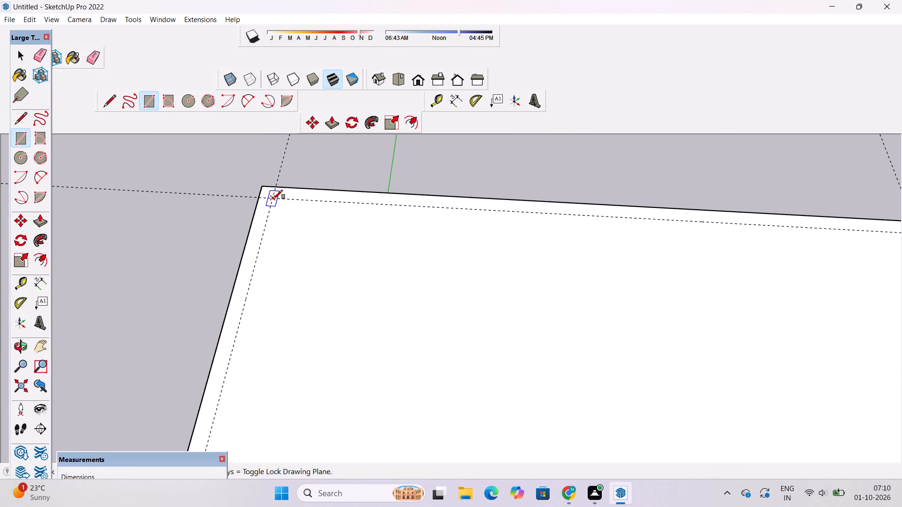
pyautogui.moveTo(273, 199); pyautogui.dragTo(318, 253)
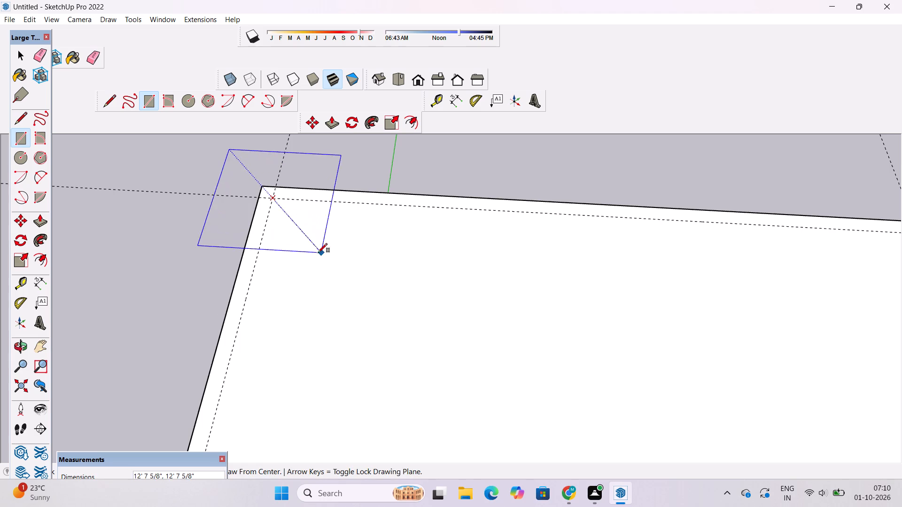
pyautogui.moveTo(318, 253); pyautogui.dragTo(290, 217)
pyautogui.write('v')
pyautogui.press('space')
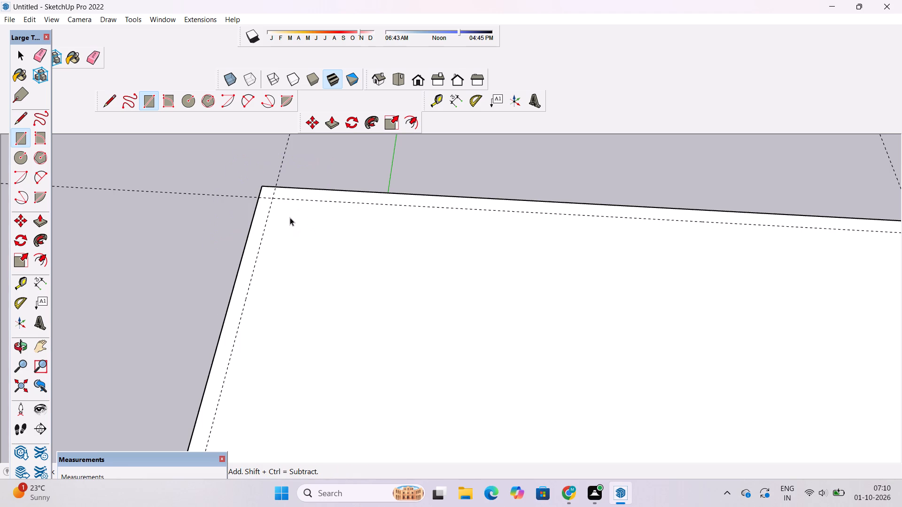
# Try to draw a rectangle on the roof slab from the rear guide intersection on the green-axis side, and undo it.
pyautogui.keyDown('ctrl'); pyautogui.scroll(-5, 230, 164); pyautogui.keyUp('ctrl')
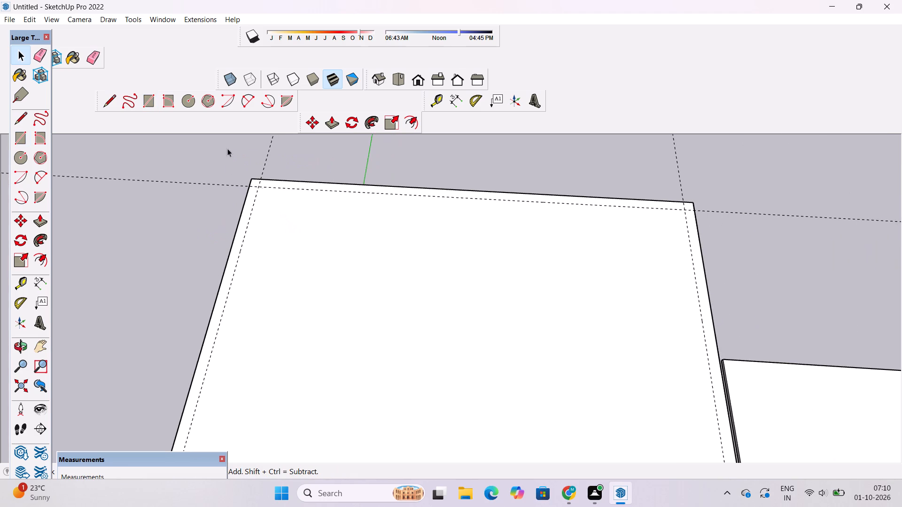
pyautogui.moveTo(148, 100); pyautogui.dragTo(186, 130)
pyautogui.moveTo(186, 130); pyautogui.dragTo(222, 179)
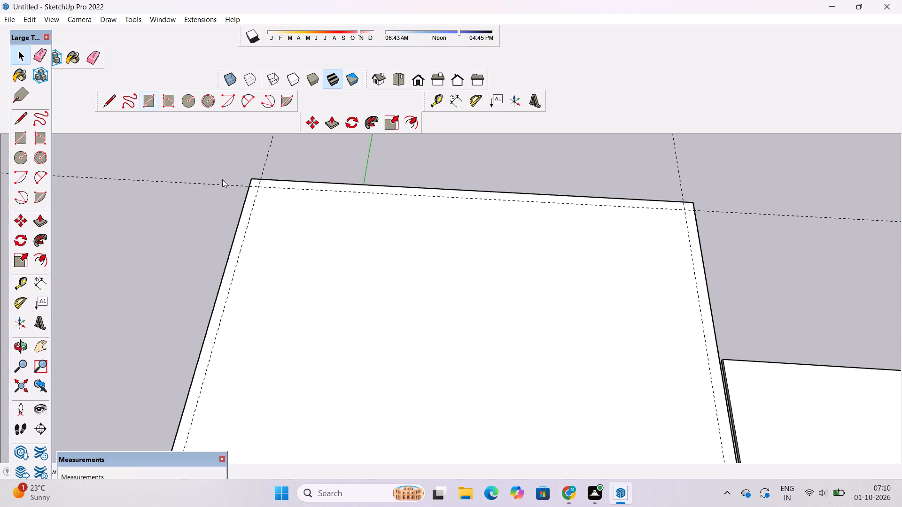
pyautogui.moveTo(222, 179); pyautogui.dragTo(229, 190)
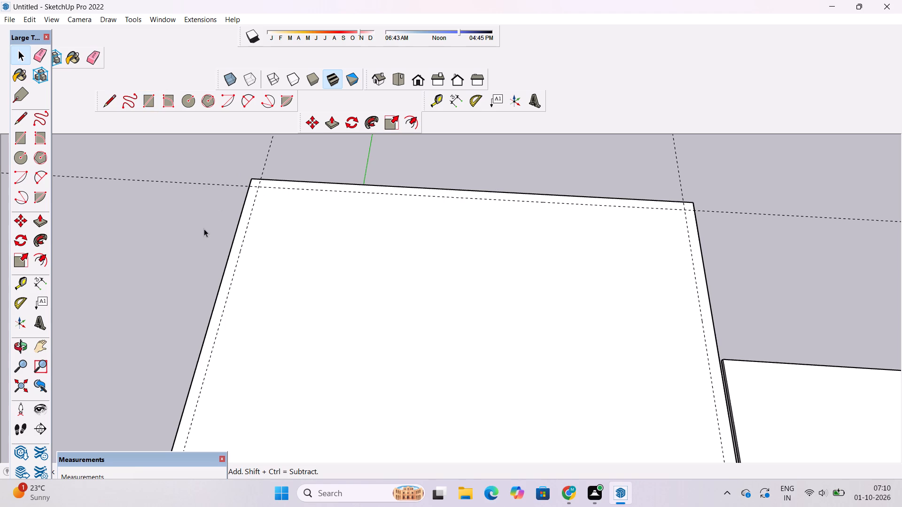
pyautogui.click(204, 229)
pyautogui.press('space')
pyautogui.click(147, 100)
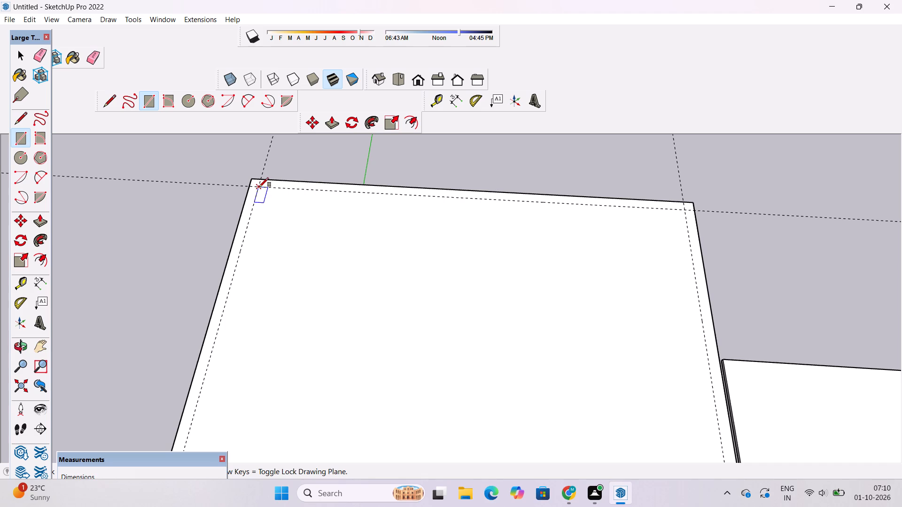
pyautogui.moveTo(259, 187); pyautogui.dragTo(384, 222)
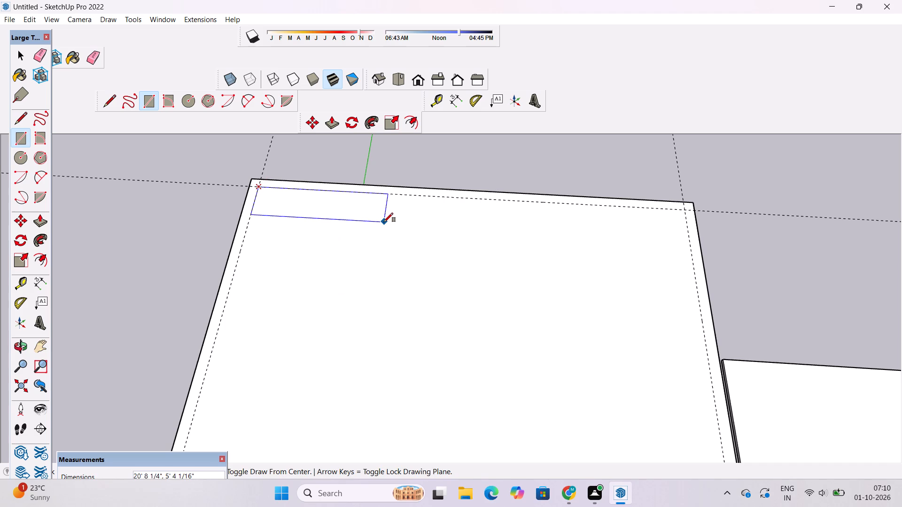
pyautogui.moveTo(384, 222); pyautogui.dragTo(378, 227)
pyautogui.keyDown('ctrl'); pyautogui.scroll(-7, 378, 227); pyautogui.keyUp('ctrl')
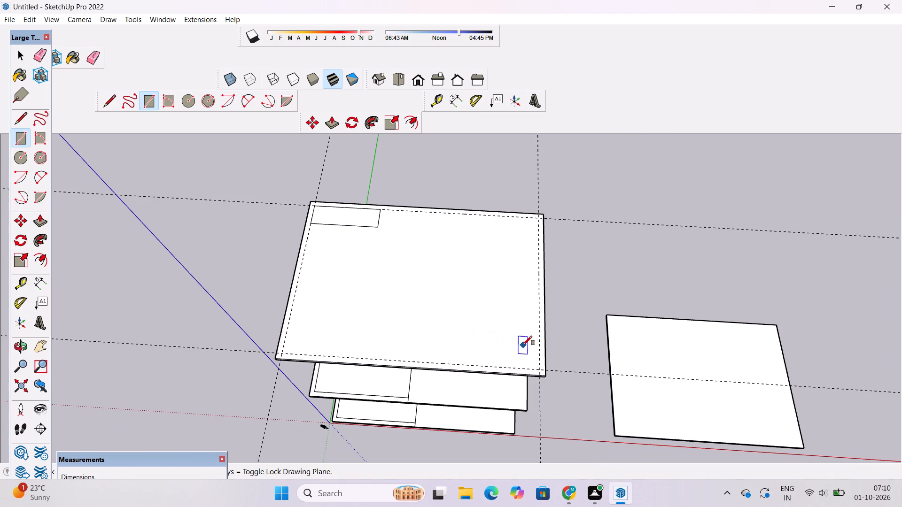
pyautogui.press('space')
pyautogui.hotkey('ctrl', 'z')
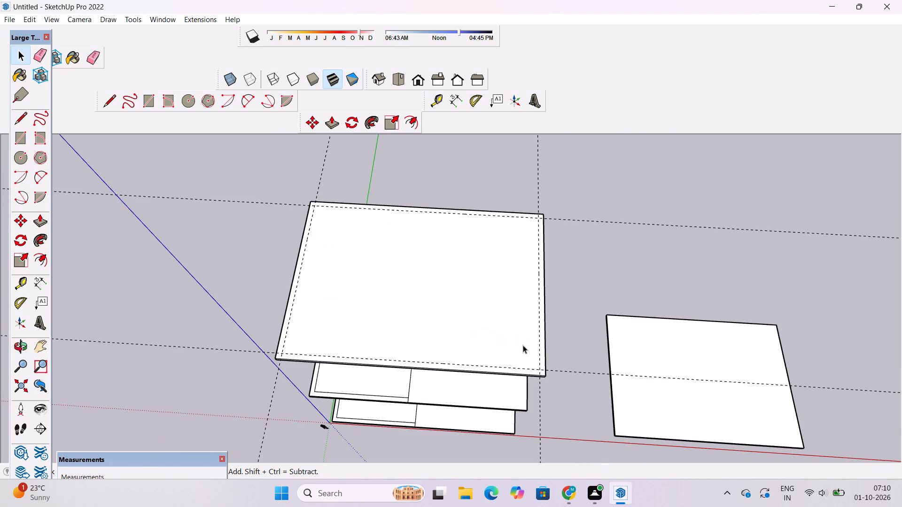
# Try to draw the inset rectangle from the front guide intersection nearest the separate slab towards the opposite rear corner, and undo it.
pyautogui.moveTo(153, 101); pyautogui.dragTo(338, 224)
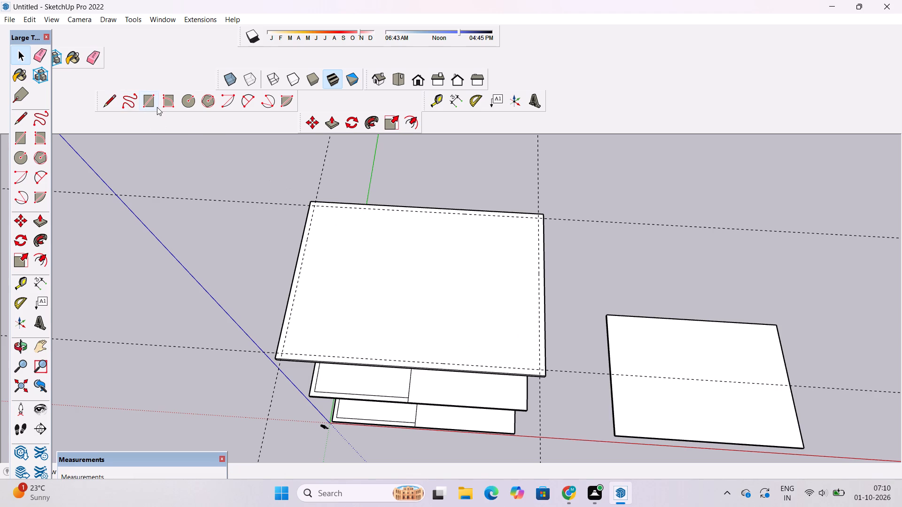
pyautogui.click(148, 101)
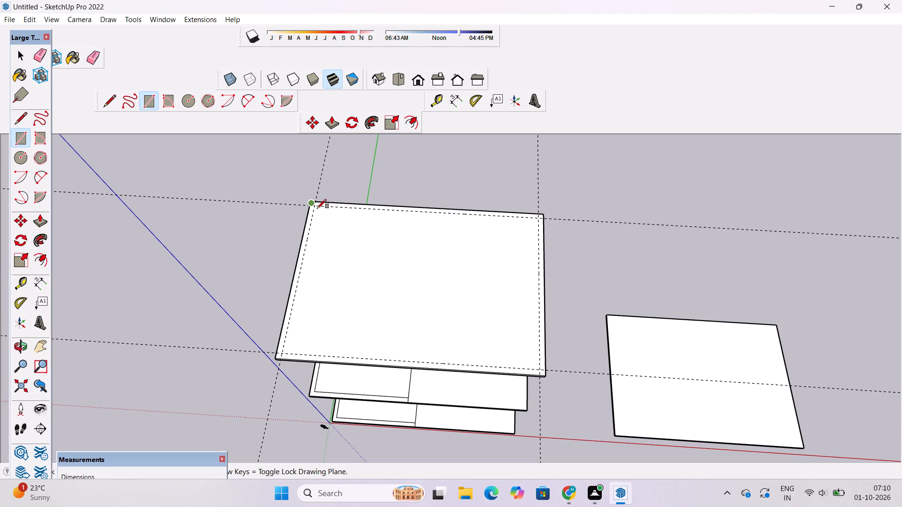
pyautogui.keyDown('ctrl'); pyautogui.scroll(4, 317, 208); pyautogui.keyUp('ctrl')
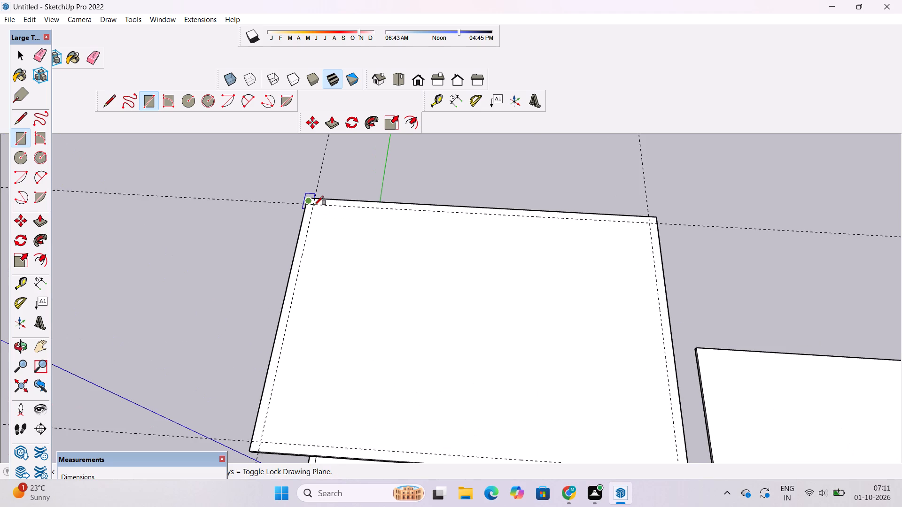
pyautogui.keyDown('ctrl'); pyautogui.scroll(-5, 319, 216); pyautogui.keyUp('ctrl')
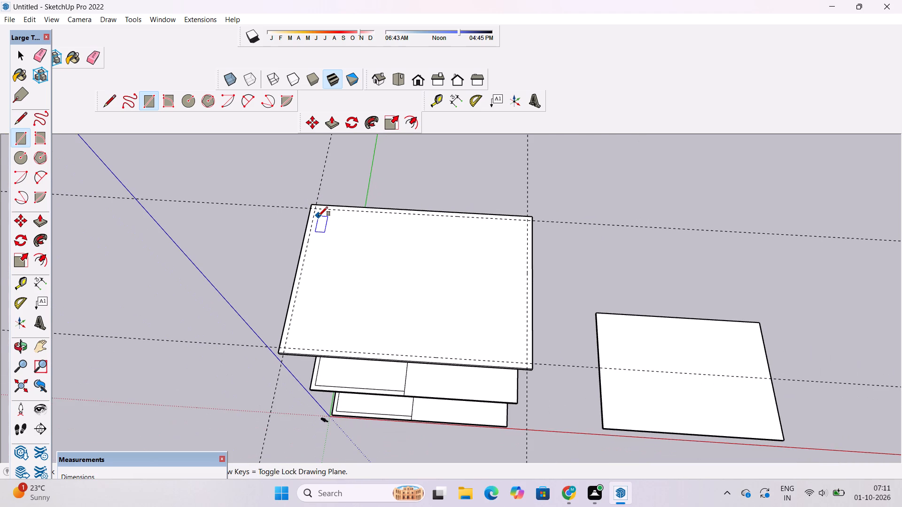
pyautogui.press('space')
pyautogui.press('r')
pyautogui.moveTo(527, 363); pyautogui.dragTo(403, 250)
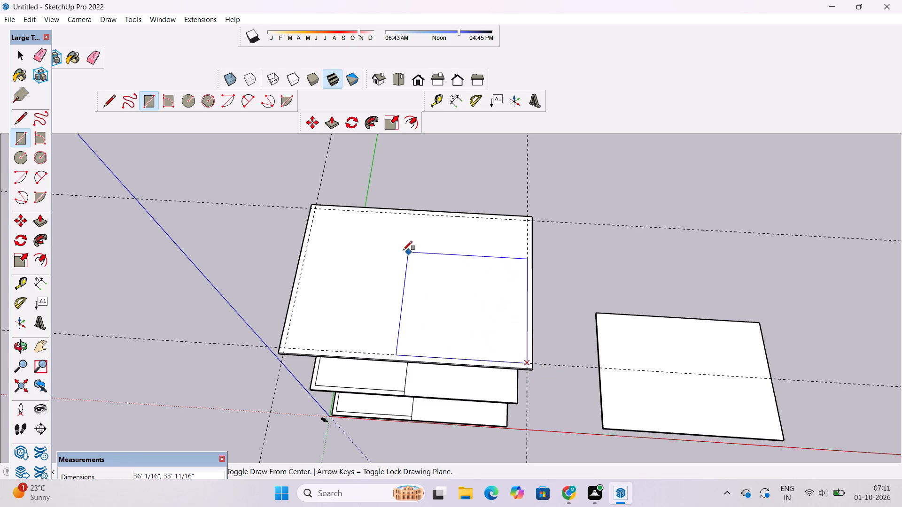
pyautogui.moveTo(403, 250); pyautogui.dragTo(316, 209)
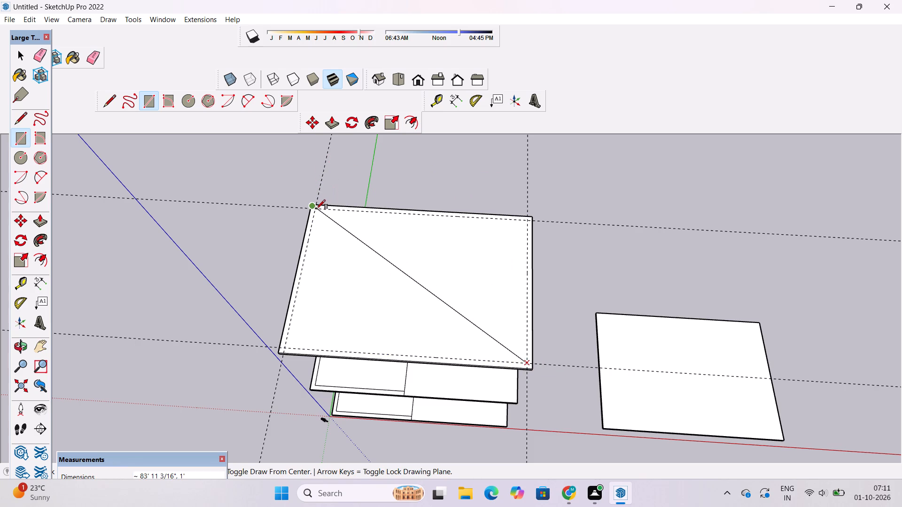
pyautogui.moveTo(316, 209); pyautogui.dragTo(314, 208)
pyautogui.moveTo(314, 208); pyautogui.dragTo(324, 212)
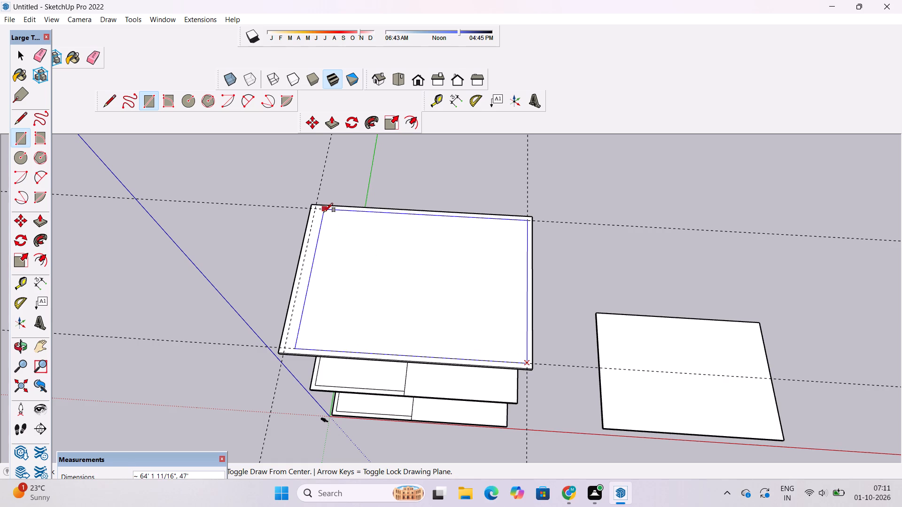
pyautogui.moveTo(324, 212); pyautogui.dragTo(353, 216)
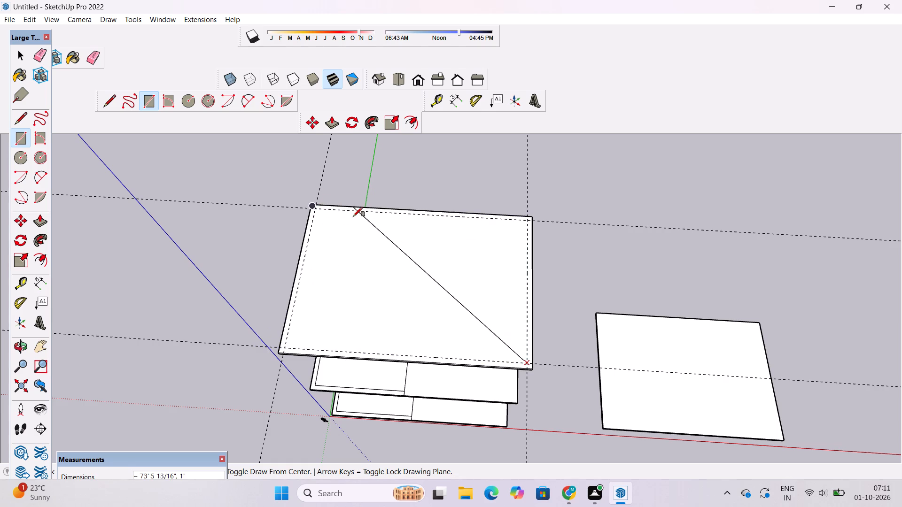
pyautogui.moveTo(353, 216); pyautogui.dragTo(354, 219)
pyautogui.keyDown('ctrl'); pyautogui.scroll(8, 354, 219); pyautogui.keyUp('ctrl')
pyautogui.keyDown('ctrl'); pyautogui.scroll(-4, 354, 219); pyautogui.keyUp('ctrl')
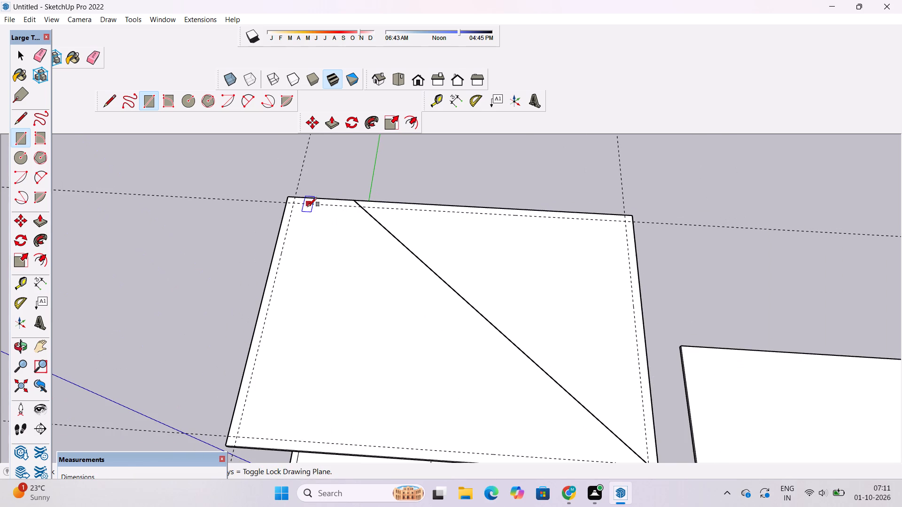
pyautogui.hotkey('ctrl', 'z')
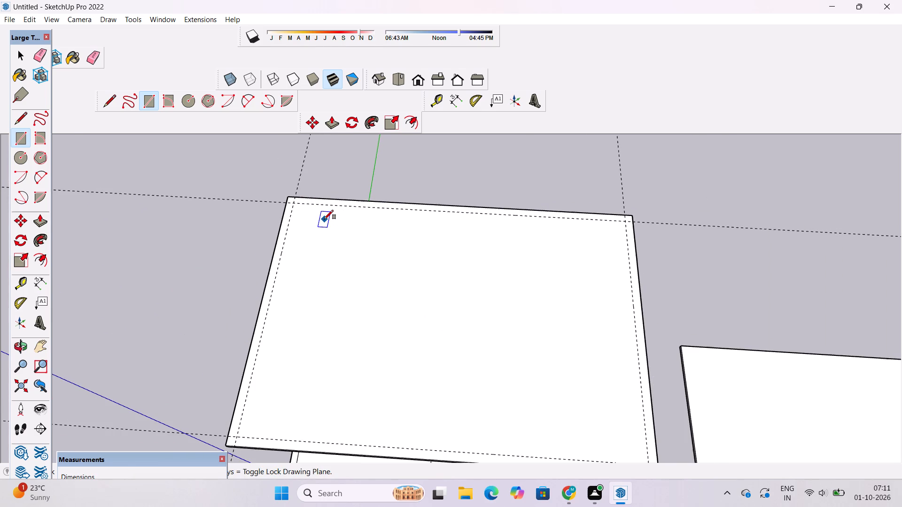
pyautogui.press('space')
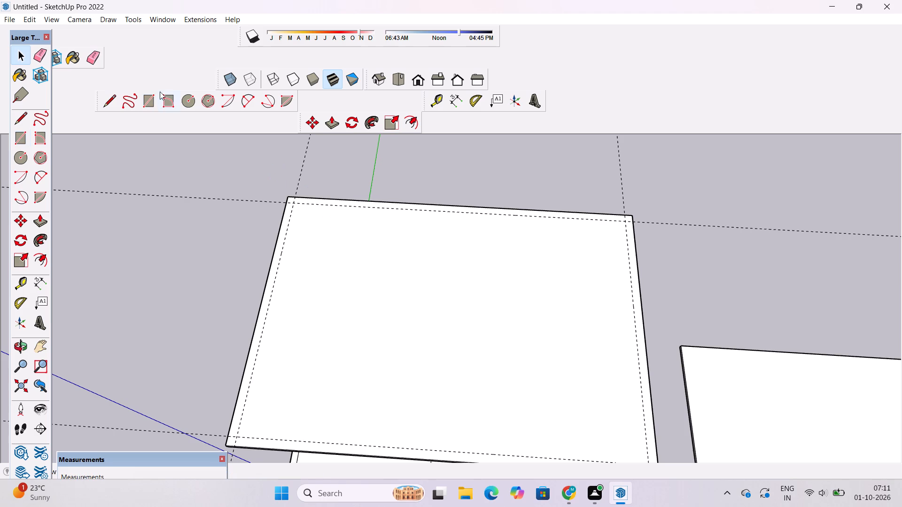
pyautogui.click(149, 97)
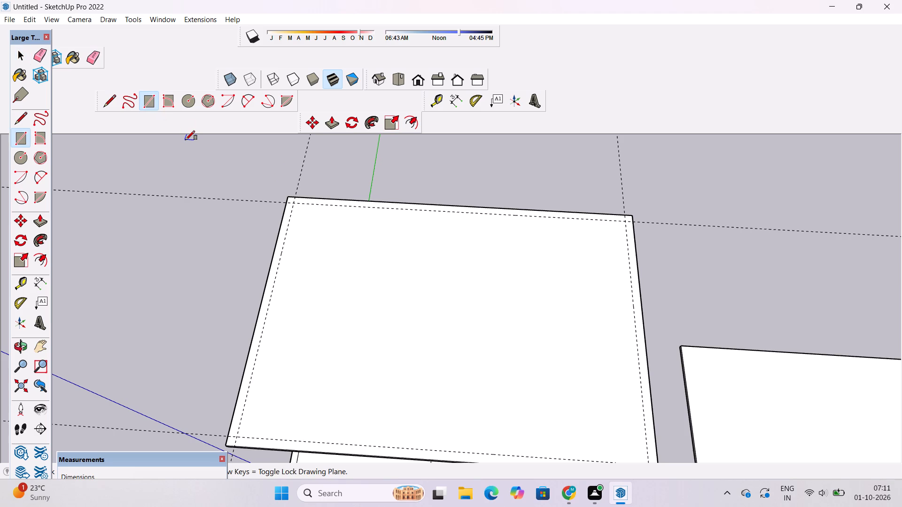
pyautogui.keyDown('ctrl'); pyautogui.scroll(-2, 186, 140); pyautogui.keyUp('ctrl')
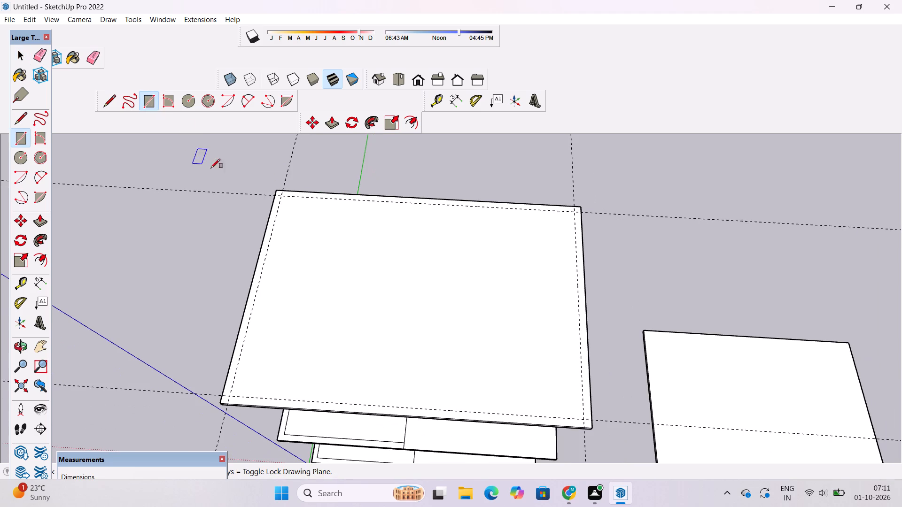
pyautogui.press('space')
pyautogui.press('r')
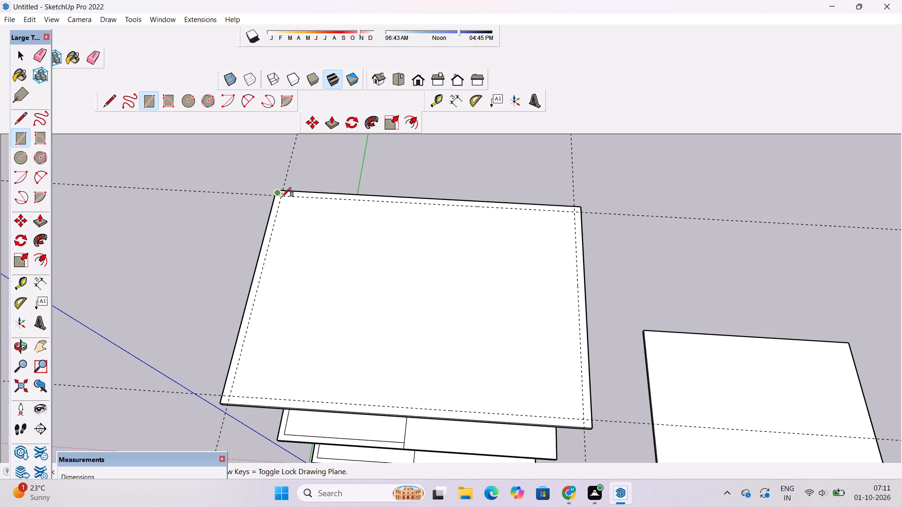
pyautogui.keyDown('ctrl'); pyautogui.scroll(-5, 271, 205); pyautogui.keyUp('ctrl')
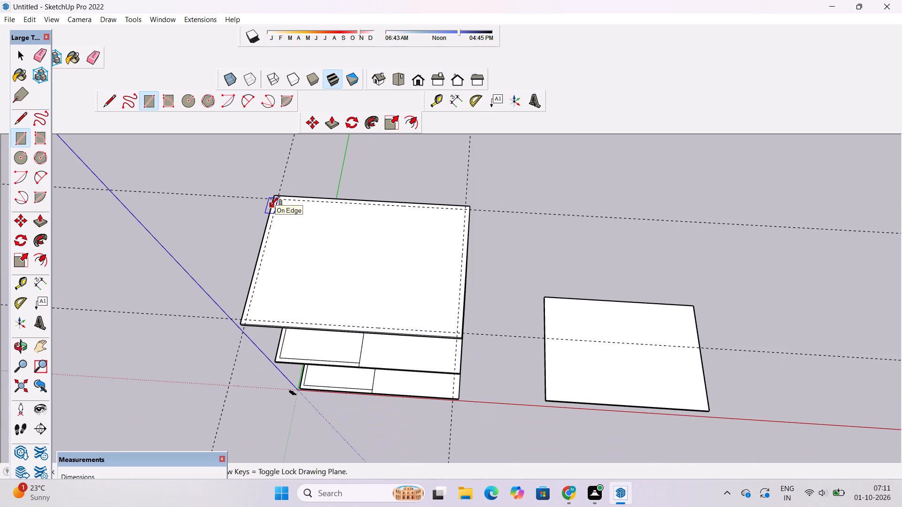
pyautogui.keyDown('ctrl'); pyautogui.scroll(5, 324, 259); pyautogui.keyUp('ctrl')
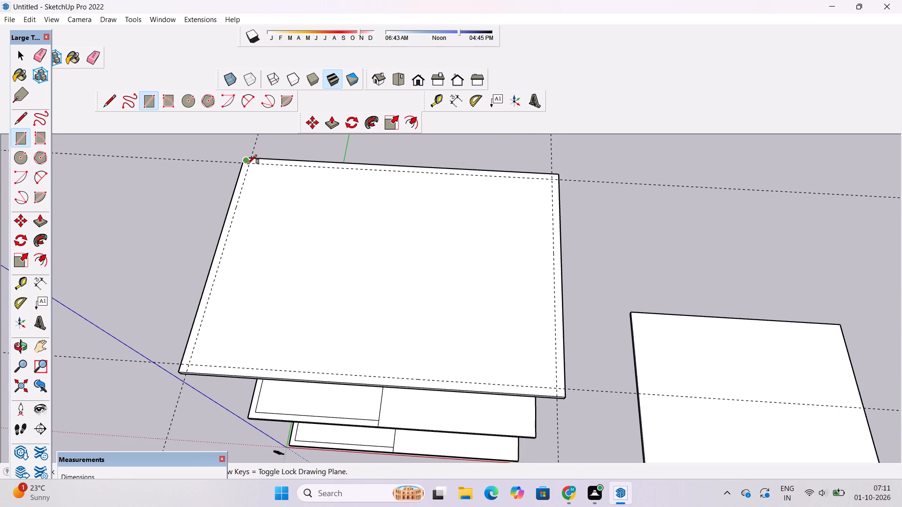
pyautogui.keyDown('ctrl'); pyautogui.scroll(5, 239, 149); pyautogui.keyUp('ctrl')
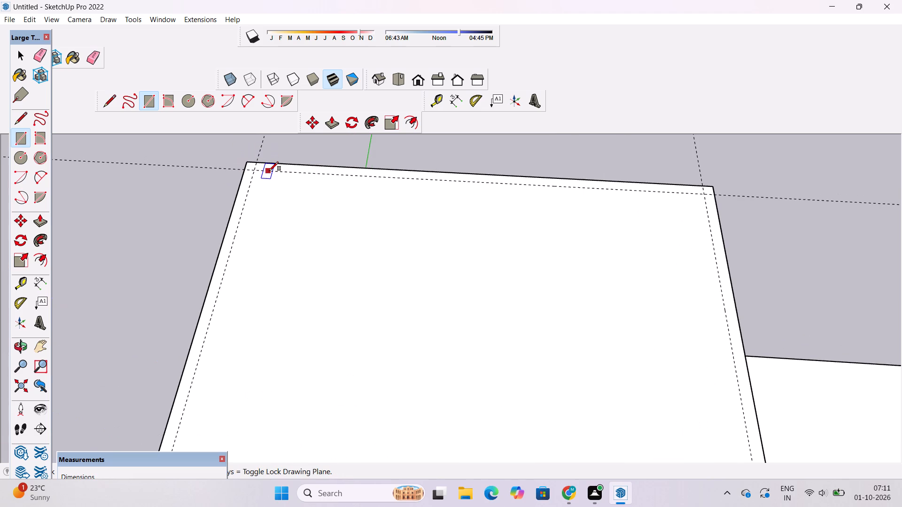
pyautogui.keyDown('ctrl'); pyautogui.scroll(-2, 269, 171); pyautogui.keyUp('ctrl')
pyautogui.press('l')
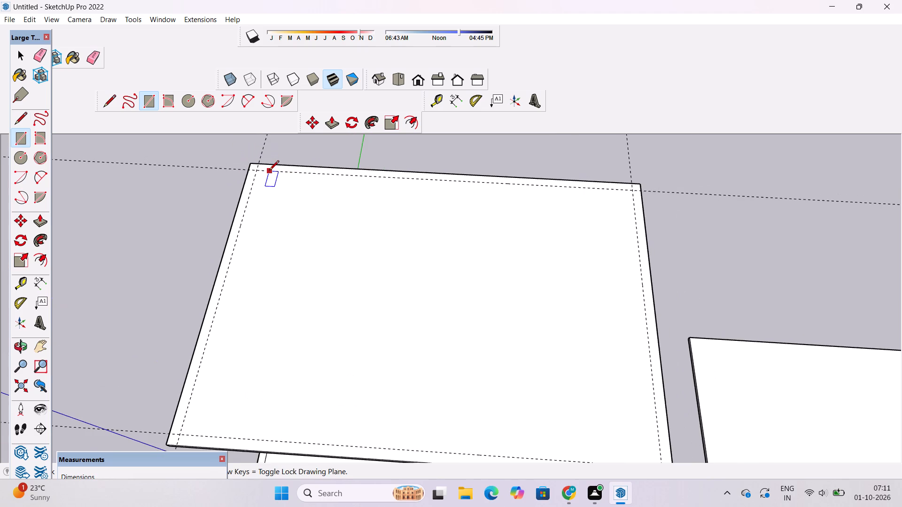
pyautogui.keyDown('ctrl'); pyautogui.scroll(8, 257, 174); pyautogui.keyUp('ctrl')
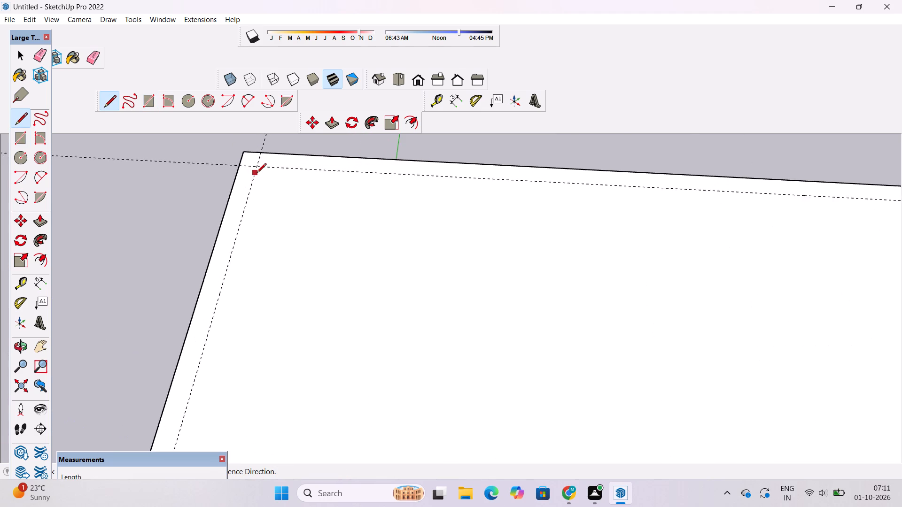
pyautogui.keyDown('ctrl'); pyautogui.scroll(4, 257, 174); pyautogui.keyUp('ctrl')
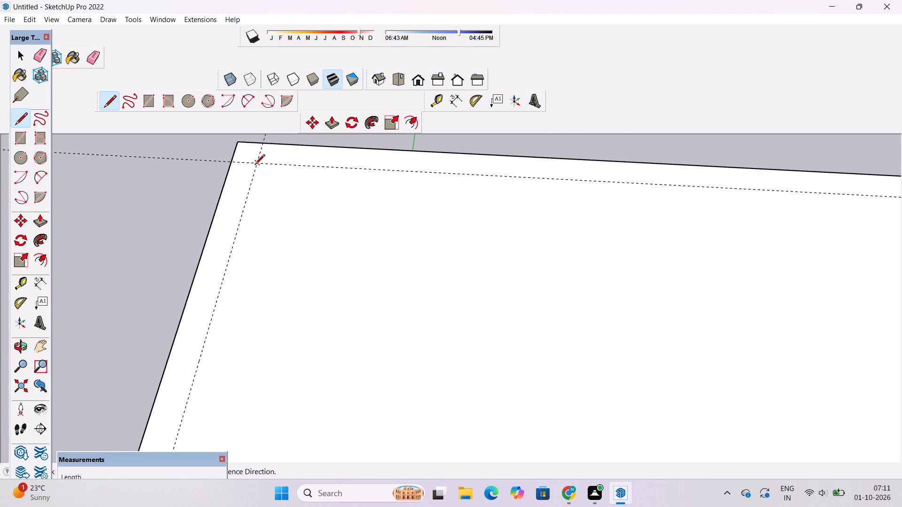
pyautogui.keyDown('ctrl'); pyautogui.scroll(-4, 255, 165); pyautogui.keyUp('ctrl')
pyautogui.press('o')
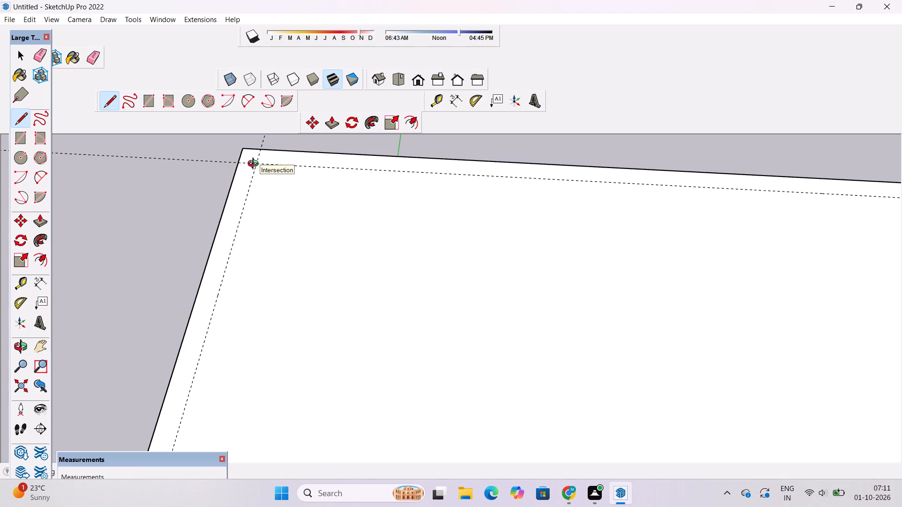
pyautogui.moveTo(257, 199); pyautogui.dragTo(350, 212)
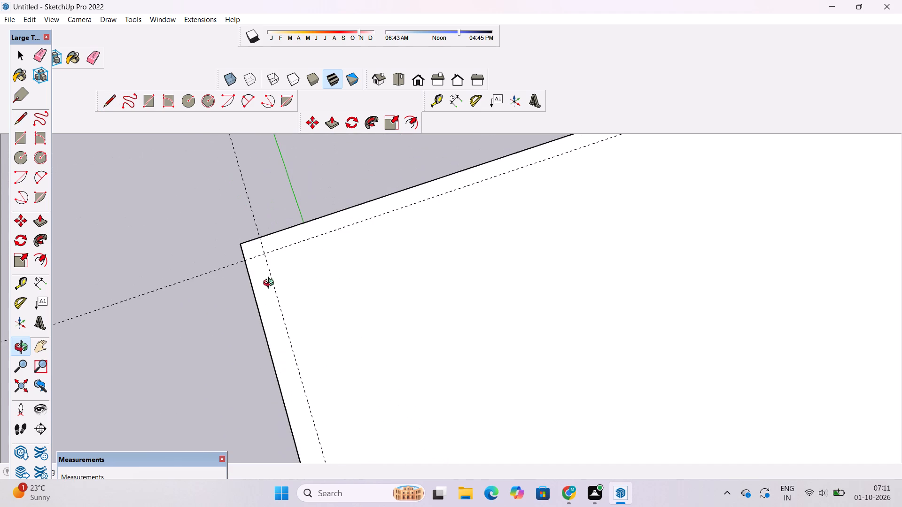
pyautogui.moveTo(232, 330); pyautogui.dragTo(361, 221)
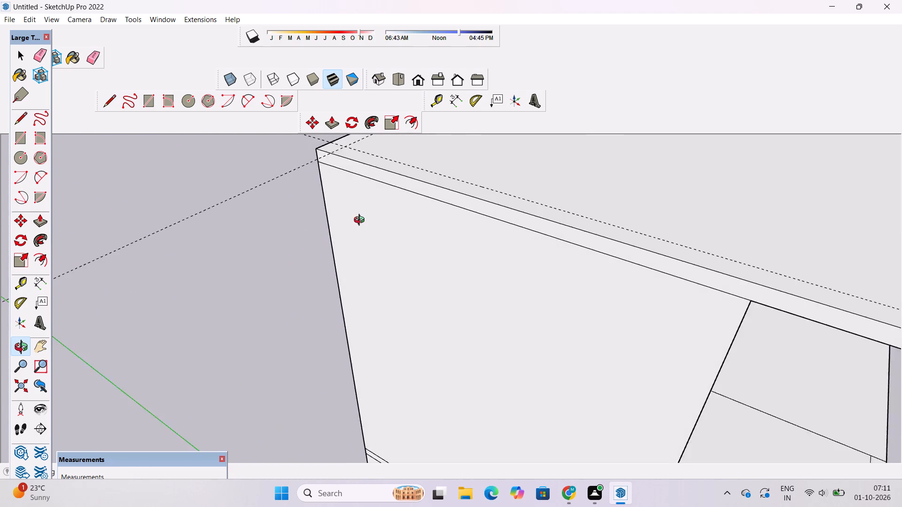
# Examine the roof slab's guide border and its rear guide intersections from above.
pyautogui.moveTo(361, 221); pyautogui.dragTo(205, 261)
pyautogui.keyDown('ctrl'); pyautogui.scroll(-6, 205, 261); pyautogui.keyUp('ctrl')
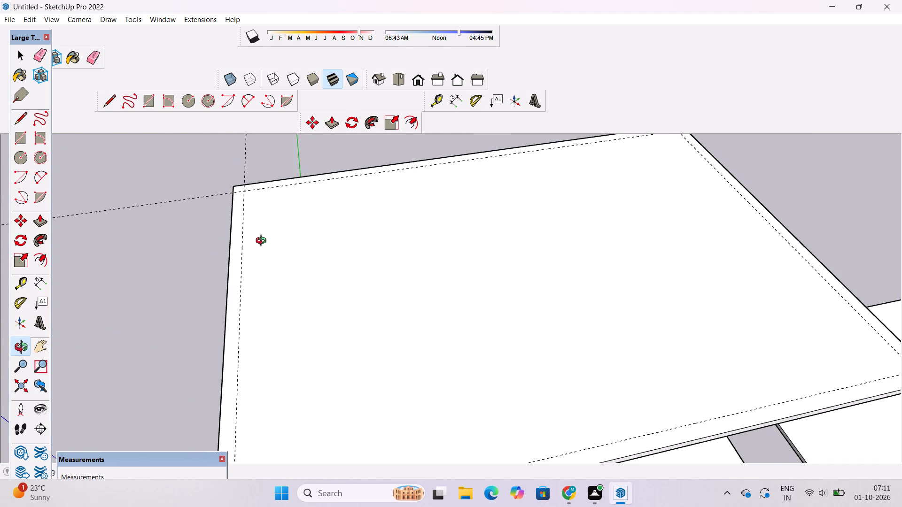
pyautogui.keyDown('ctrl'); pyautogui.scroll(-7, 263, 242); pyautogui.keyUp('ctrl')
pyautogui.keyDown('shift'); pyautogui.moveTo(316, 276); pyautogui.dragTo(275, 255); pyautogui.keyUp('shift')
pyautogui.moveTo(232, 232); pyautogui.dragTo(191, 218)
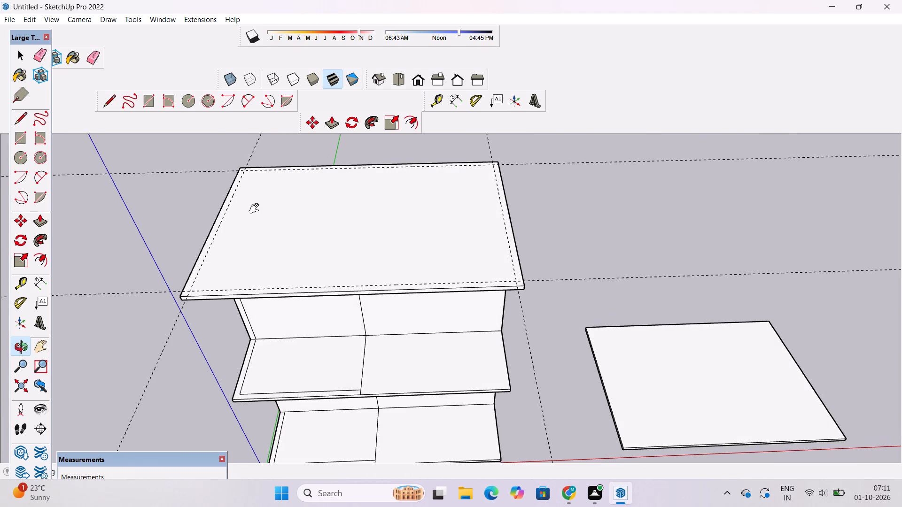
pyautogui.keyDown('shift'); pyautogui.moveTo(248, 161); pyautogui.dragTo(283, 213); pyautogui.keyUp('shift')
pyautogui.keyDown('shift'); pyautogui.moveTo(276, 279); pyautogui.dragTo(288, 228); pyautogui.keyUp('shift')
pyautogui.keyDown('ctrl'); pyautogui.keyDown('shift'); pyautogui.scroll(5, 288, 228); pyautogui.keyUp('shift'); pyautogui.keyUp('ctrl')
pyautogui.keyDown('shift'); pyautogui.click(288, 228); pyautogui.keyUp('shift')
pyautogui.keyDown('ctrl'); pyautogui.keyDown('shift'); pyautogui.scroll(-2, 288, 228); pyautogui.keyUp('shift'); pyautogui.keyUp('ctrl')
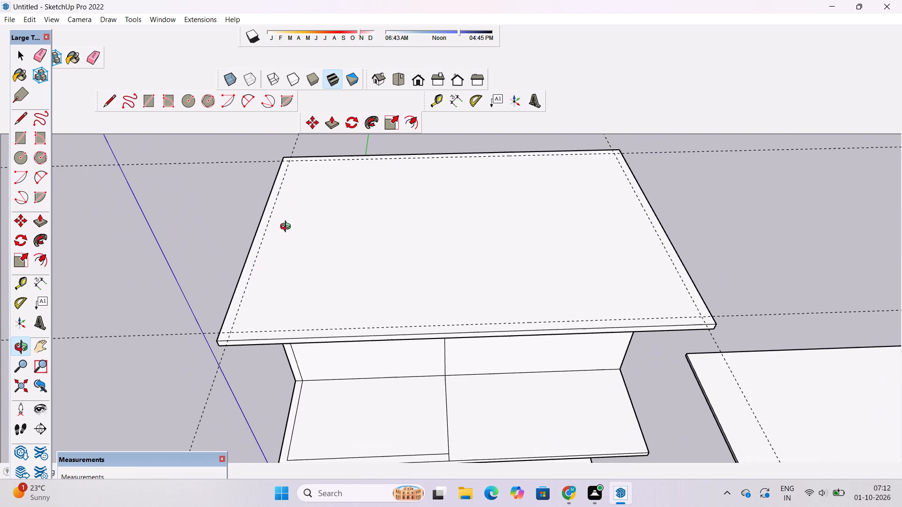
pyautogui.keyDown('ctrl'); pyautogui.keyDown('shift'); pyautogui.scroll(5, 305, 147); pyautogui.keyUp('shift'); pyautogui.keyUp('ctrl')
pyautogui.click(305, 147)
pyautogui.moveTo(305, 147); pyautogui.dragTo(304, 163)
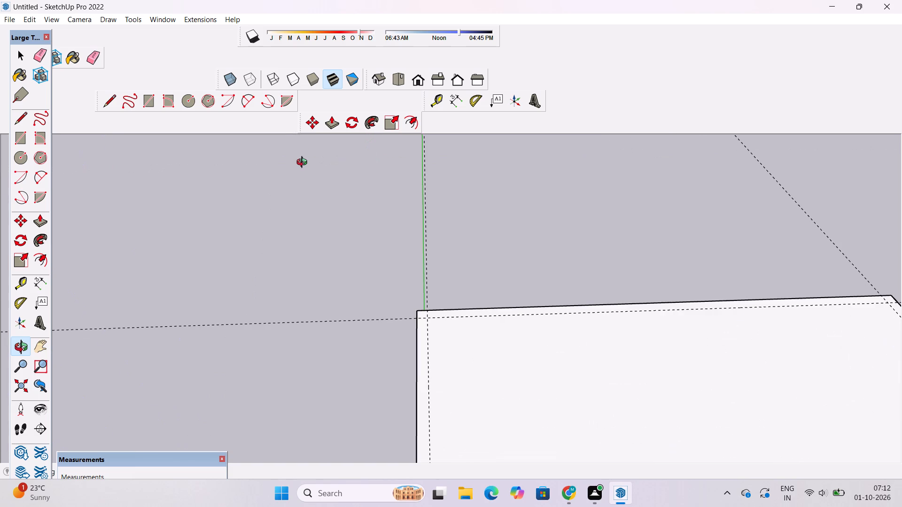
pyautogui.moveTo(304, 163); pyautogui.dragTo(304, 177)
pyautogui.keyDown('ctrl'); pyautogui.scroll(-6, 304, 177); pyautogui.keyUp('ctrl')
pyautogui.keyDown('shift'); pyautogui.moveTo(457, 284); pyautogui.dragTo(331, 242); pyautogui.keyUp('shift')
pyautogui.keyDown('ctrl'); pyautogui.scroll(3, 331, 242); pyautogui.keyUp('ctrl')
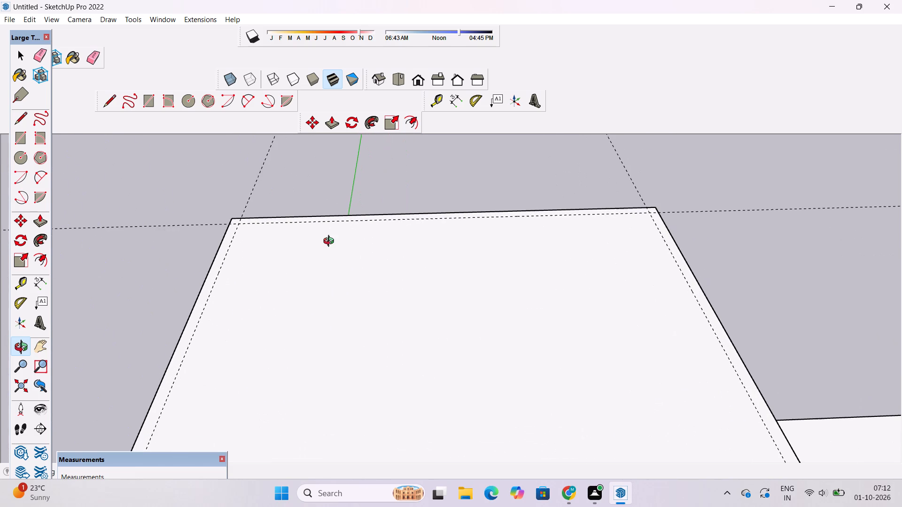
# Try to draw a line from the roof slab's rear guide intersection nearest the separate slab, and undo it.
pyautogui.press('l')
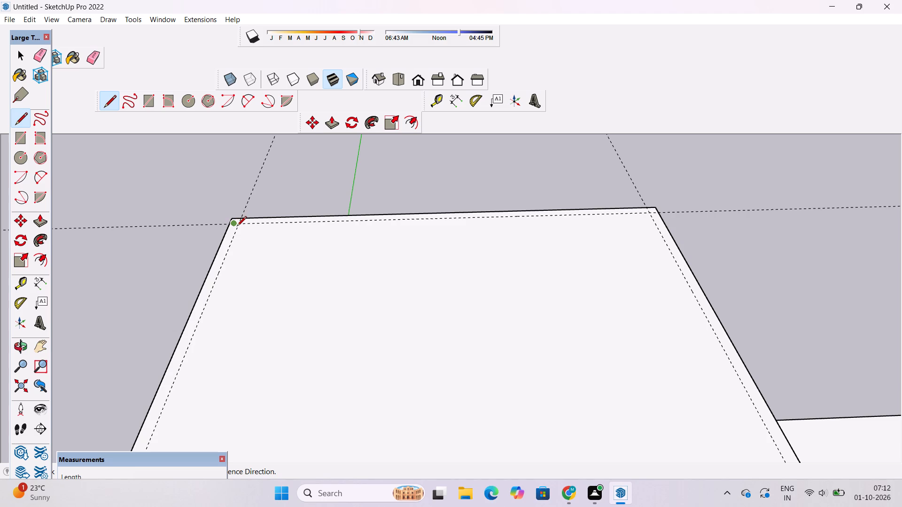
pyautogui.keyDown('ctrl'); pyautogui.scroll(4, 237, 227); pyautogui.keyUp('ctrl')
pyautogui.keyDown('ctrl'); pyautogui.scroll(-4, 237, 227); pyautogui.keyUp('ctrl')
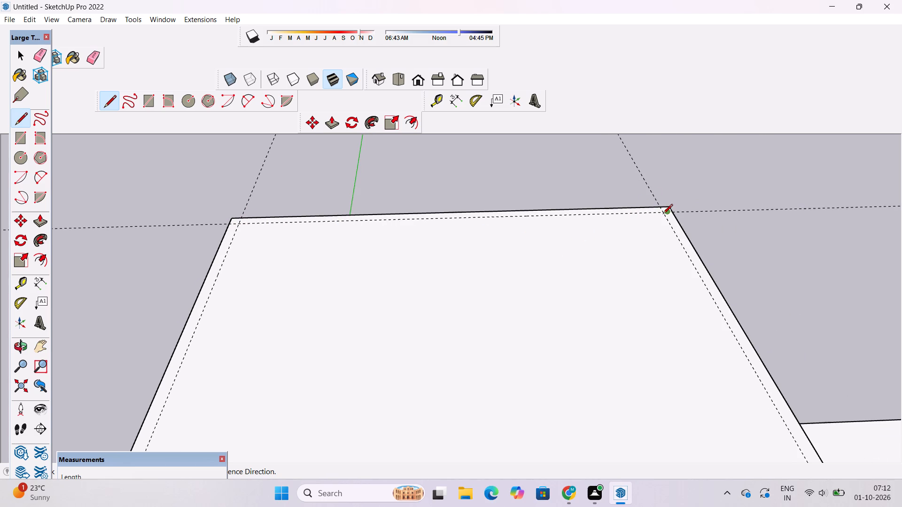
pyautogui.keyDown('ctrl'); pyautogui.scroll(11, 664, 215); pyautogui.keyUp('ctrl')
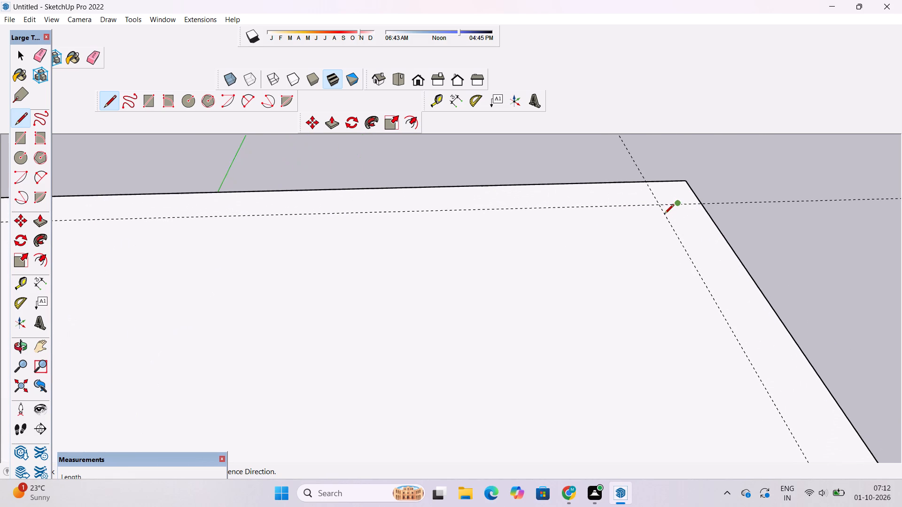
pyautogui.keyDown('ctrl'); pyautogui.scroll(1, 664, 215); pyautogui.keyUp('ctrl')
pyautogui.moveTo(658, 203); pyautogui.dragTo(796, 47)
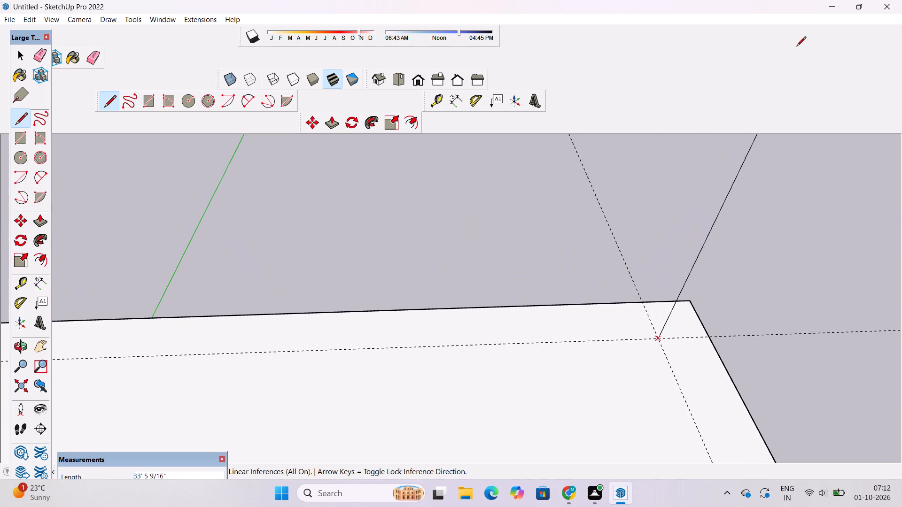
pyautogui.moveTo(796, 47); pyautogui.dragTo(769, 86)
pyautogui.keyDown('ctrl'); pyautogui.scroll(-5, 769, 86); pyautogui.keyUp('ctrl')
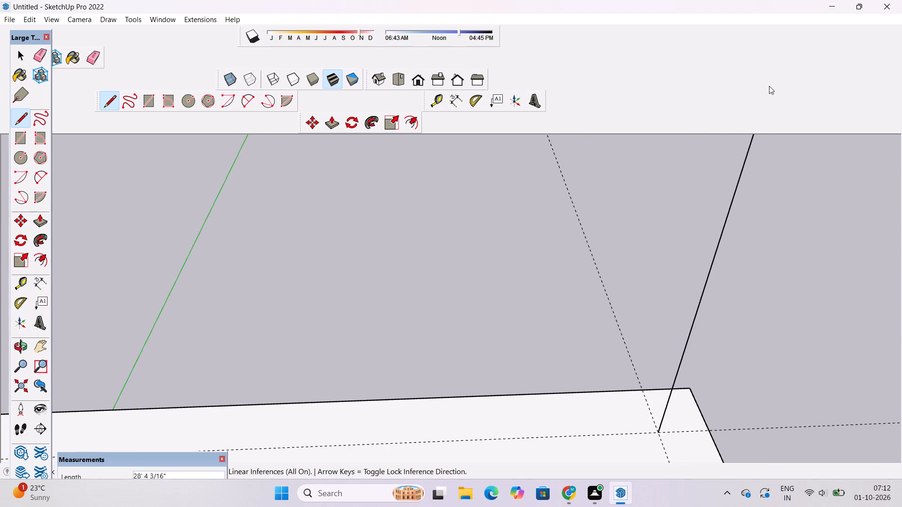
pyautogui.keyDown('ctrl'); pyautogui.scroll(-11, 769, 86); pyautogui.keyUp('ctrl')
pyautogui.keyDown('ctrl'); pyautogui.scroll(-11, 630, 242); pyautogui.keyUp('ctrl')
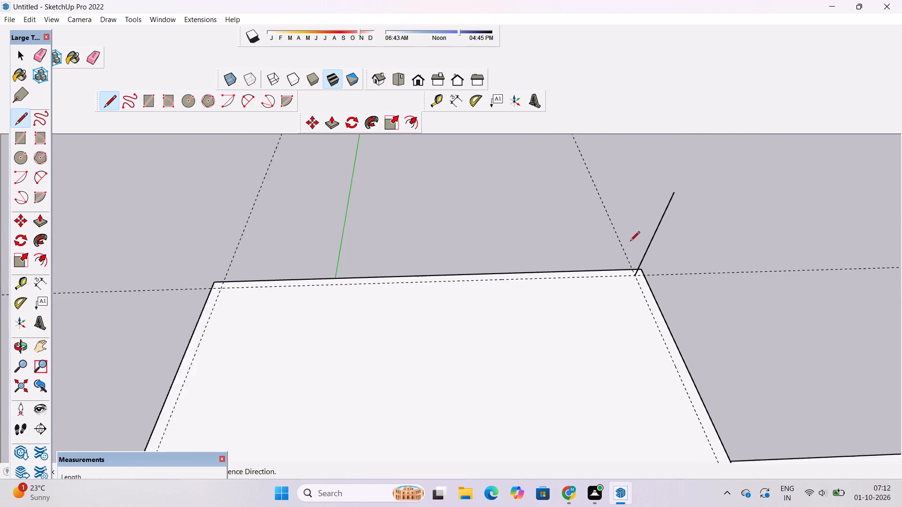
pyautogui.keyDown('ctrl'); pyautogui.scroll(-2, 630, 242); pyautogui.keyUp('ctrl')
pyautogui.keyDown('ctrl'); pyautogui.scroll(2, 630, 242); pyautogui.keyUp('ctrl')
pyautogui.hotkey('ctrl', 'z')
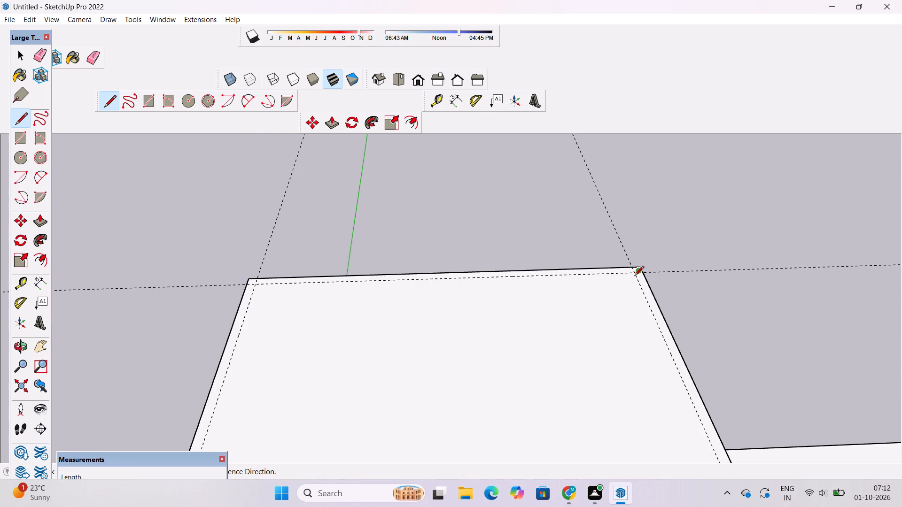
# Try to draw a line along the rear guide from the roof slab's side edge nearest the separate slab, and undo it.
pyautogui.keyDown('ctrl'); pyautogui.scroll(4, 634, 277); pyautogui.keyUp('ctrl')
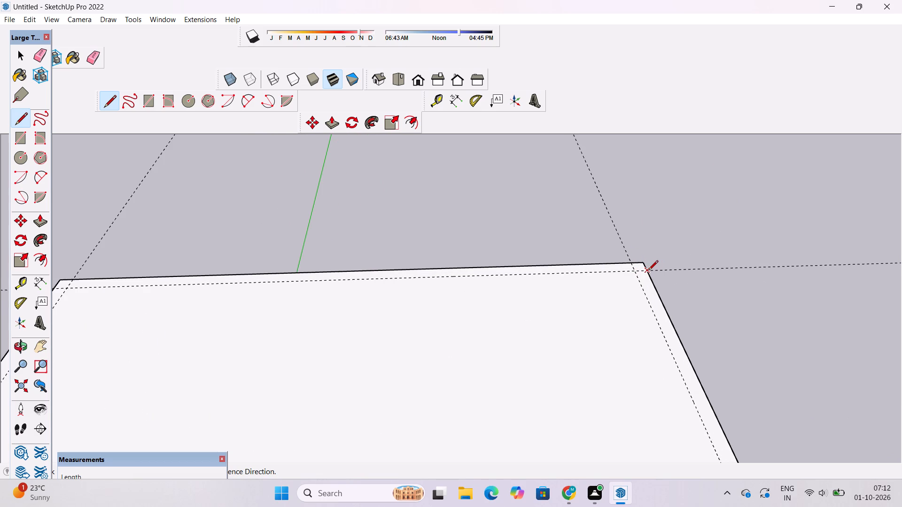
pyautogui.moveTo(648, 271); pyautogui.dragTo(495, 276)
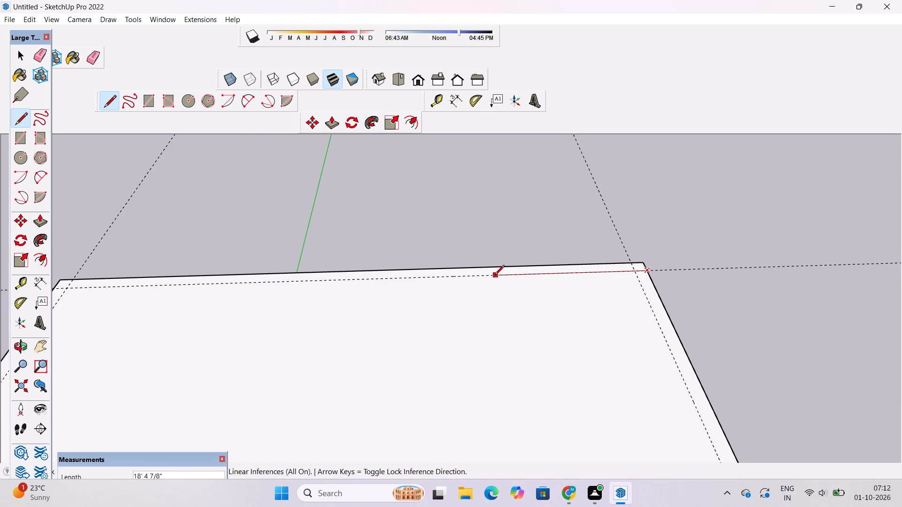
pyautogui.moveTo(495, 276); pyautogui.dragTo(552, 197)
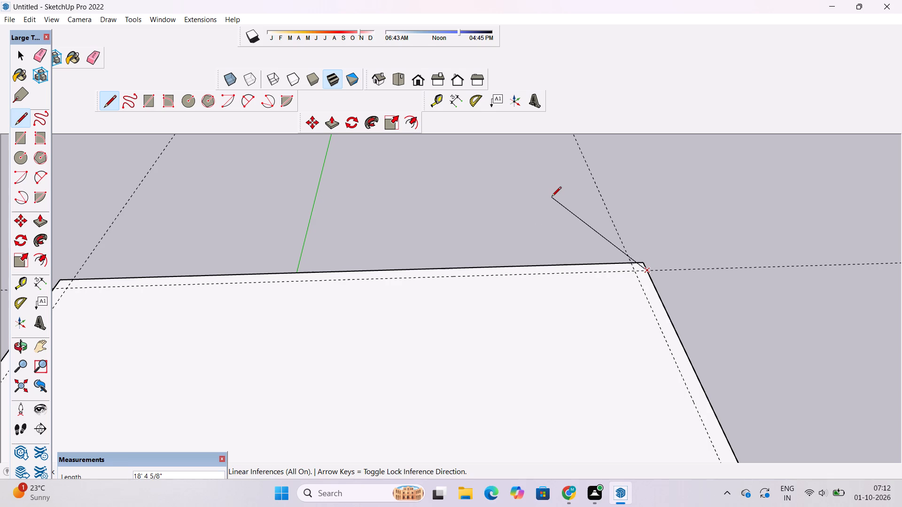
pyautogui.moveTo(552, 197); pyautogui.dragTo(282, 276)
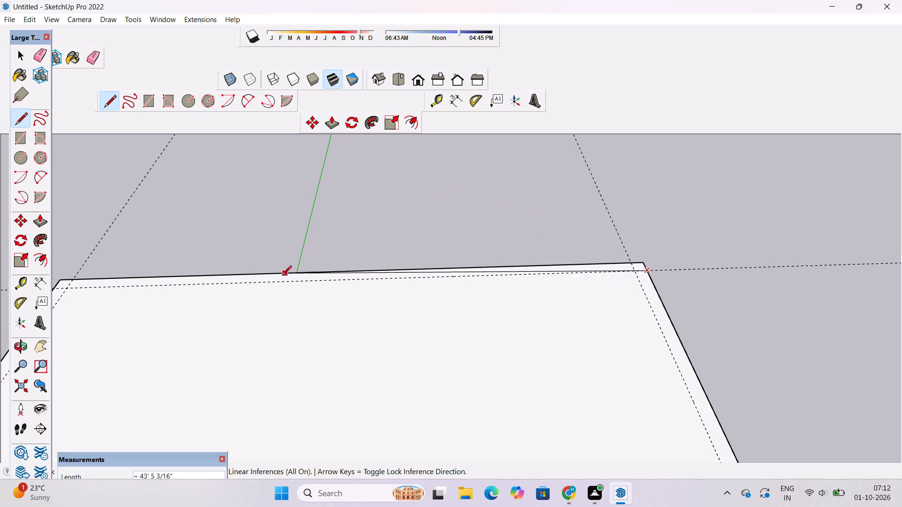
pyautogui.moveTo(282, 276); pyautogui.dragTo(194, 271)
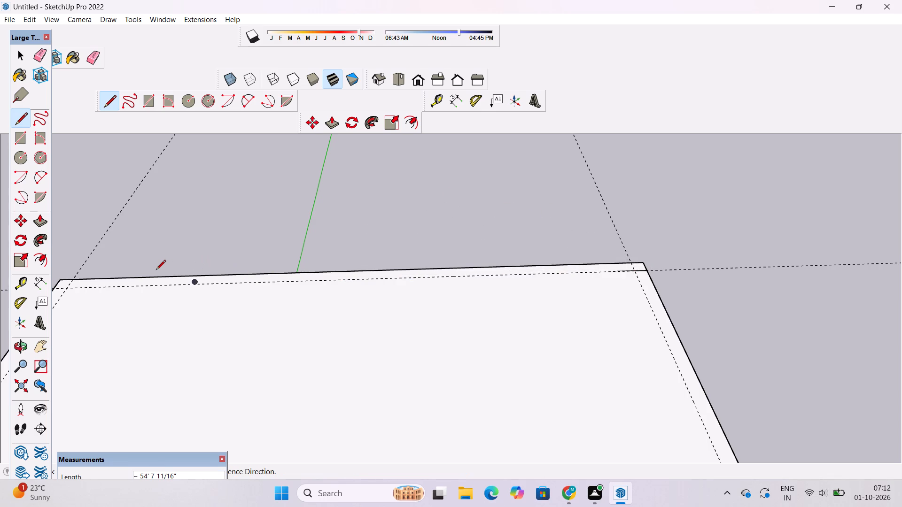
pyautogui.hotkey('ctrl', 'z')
# Draw a 70' line along the rear guide across the roof slab, from one side edge to the other.
pyautogui.keyDown('ctrl'); pyautogui.scroll(-6, 156, 270); pyautogui.keyUp('ctrl')
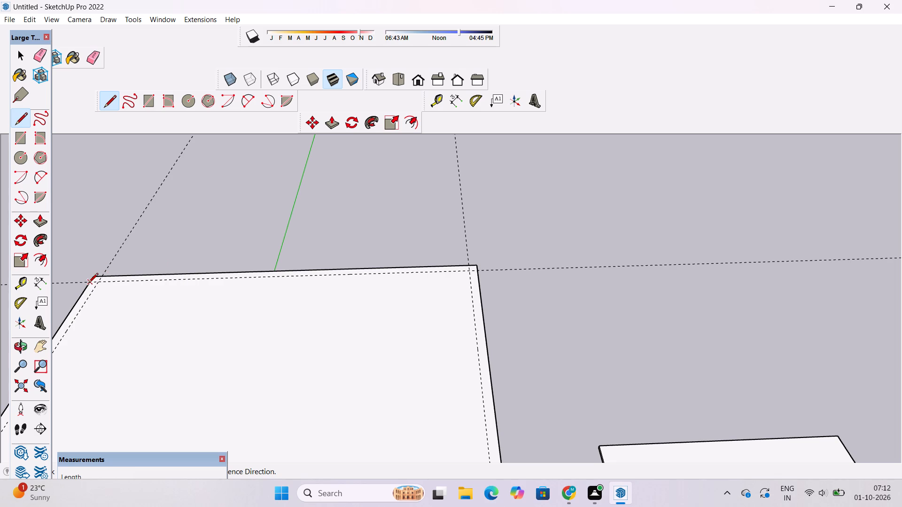
pyautogui.moveTo(88, 284); pyautogui.dragTo(390, 279)
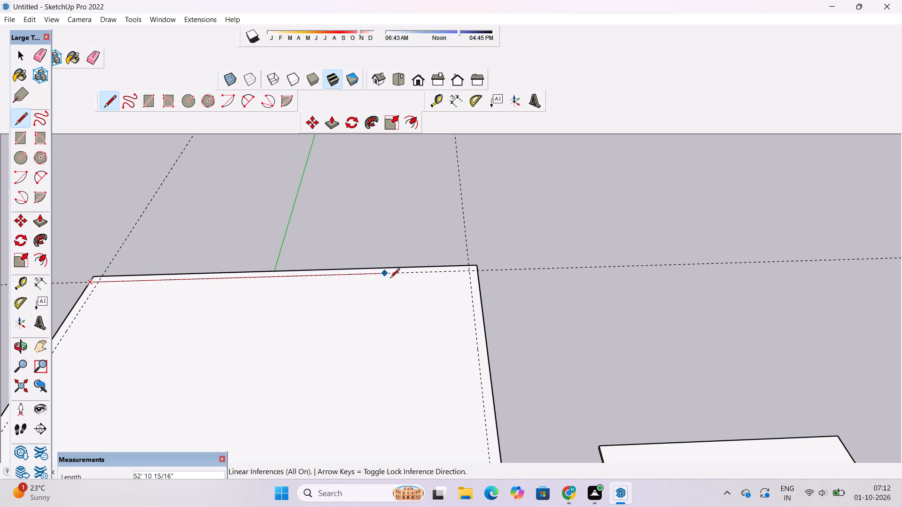
pyautogui.moveTo(390, 279); pyautogui.dragTo(490, 267)
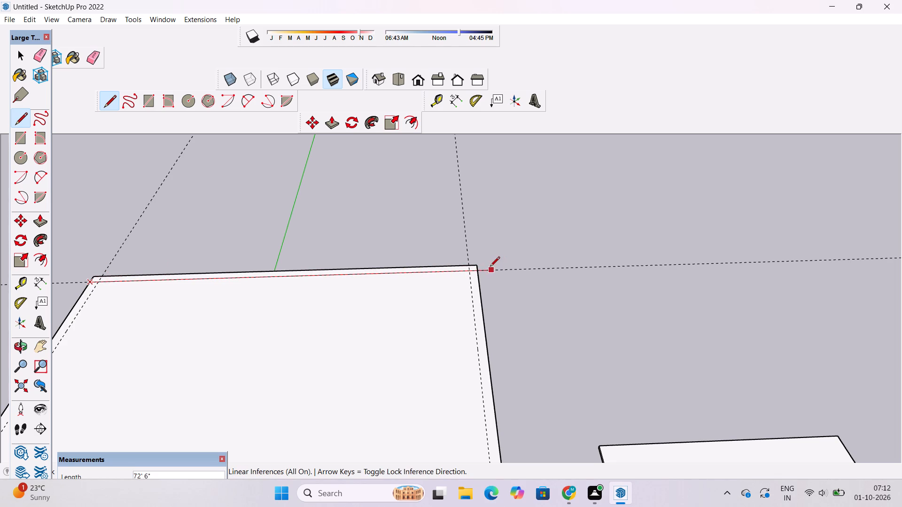
pyautogui.moveTo(490, 267); pyautogui.dragTo(476, 274)
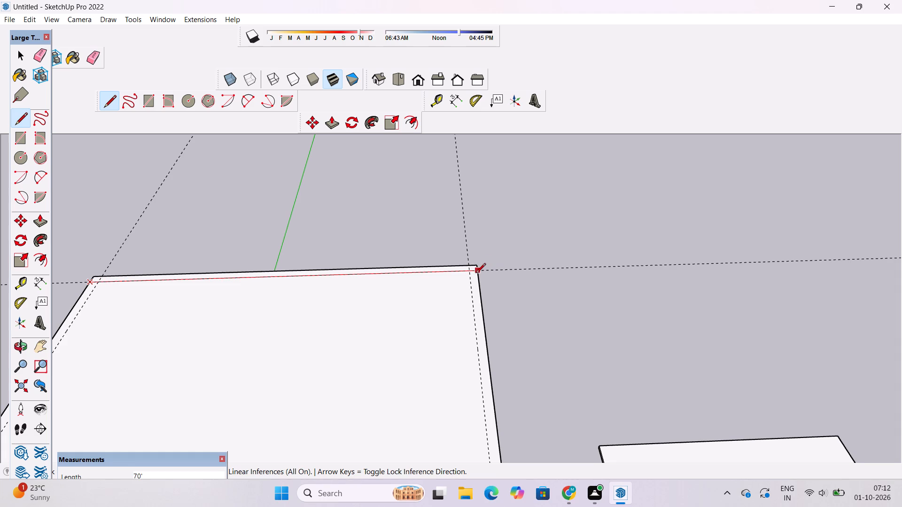
pyautogui.moveTo(476, 274); pyautogui.dragTo(477, 272)
pyautogui.click(477, 272)
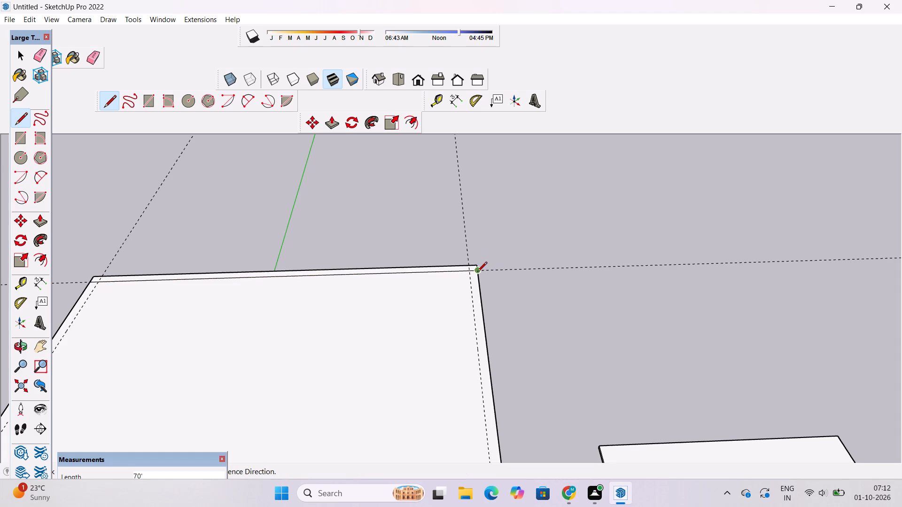
pyautogui.keyDown('ctrl'); pyautogui.scroll(-8, 477, 272); pyautogui.keyUp('ctrl')
pyautogui.press('space')
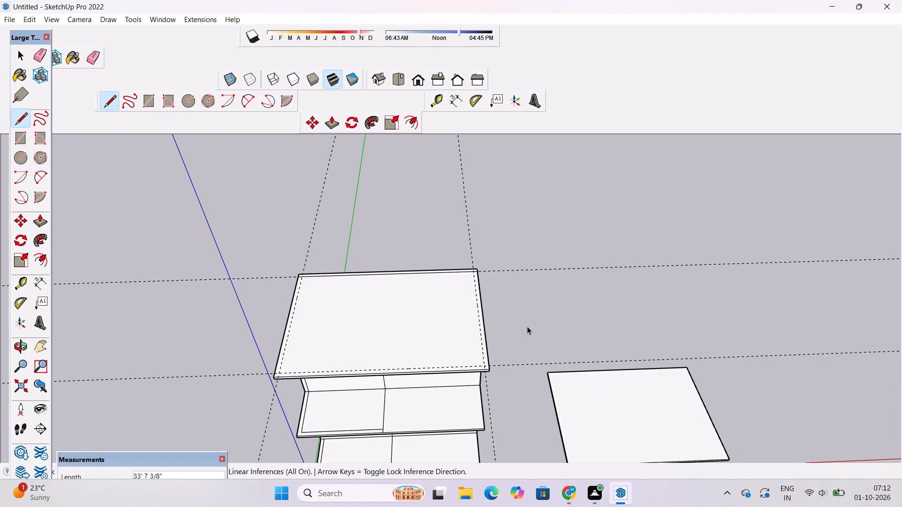
# Draw a 48' 6" line along the side guide nearest the separate slab, from the roof slab's front edge to the rear border line.
pyautogui.press('l')
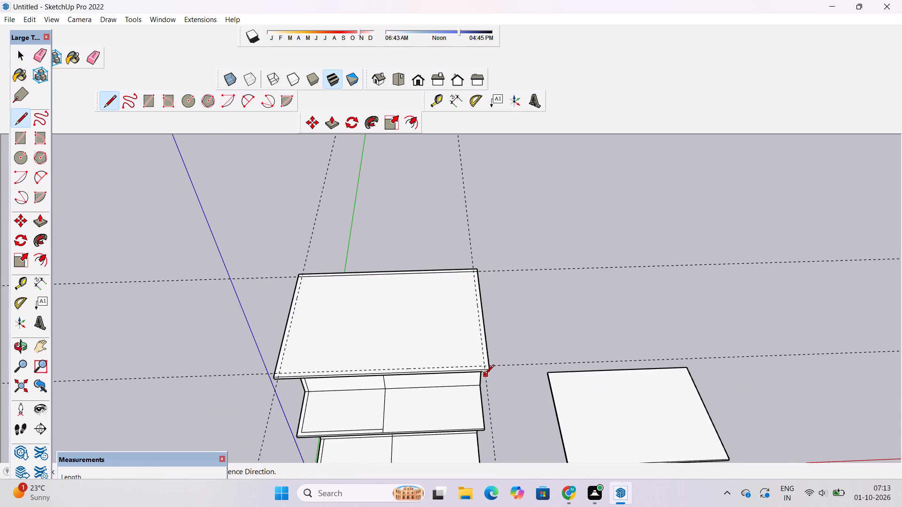
pyautogui.keyDown('ctrl'); pyautogui.scroll(8, 484, 375); pyautogui.keyUp('ctrl')
pyautogui.keyDown('ctrl'); pyautogui.scroll(-3, 484, 375); pyautogui.keyUp('ctrl')
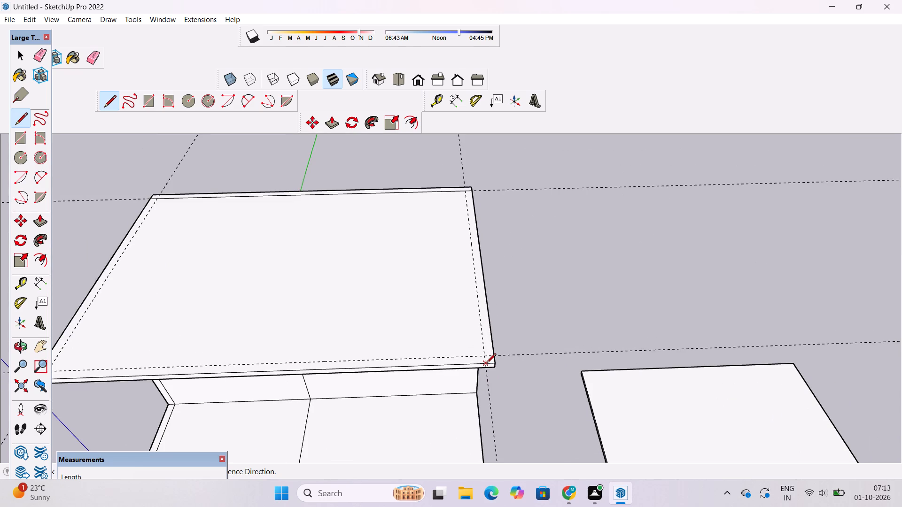
pyautogui.moveTo(486, 364); pyautogui.dragTo(463, 171)
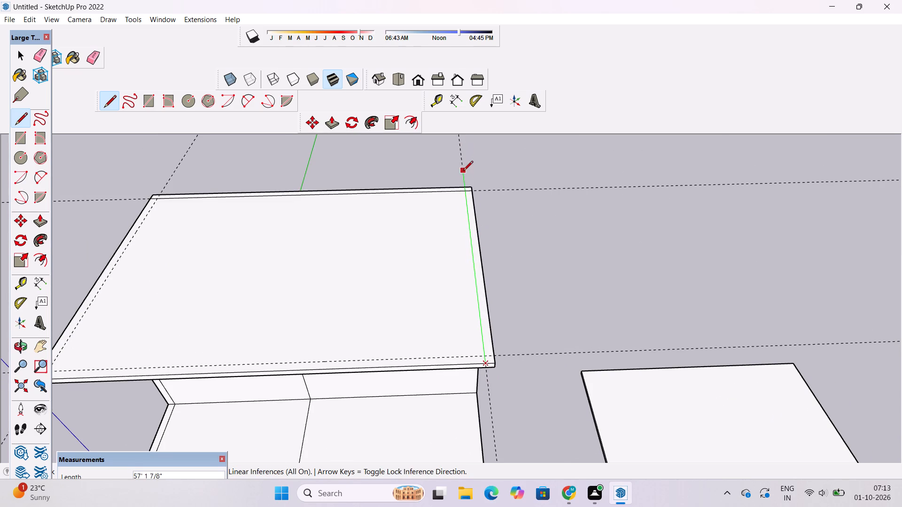
pyautogui.moveTo(463, 171); pyautogui.dragTo(465, 192)
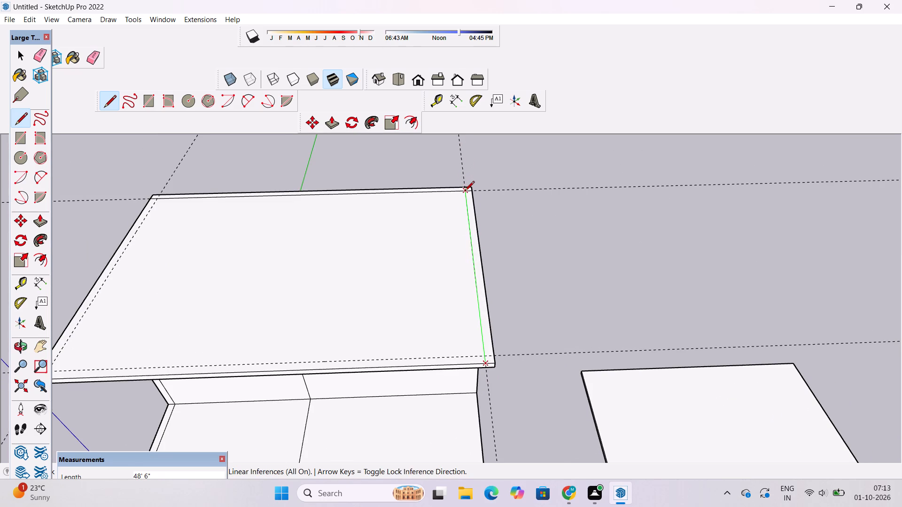
pyautogui.moveTo(465, 192); pyautogui.dragTo(465, 191)
pyautogui.click(465, 191)
pyautogui.press('space')
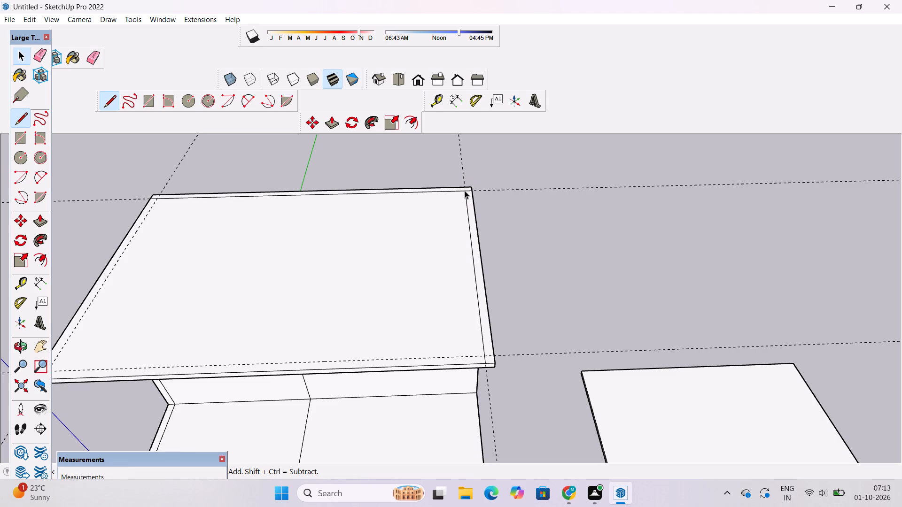
# Draw a 67' line along the front guide, from the side border line to the opposite side guide.
pyautogui.press('l')
pyautogui.keyDown('ctrl'); pyautogui.scroll(-4, 465, 191); pyautogui.keyUp('ctrl')
pyautogui.keyDown('ctrl'); pyautogui.scroll(2, 465, 191); pyautogui.keyUp('ctrl')
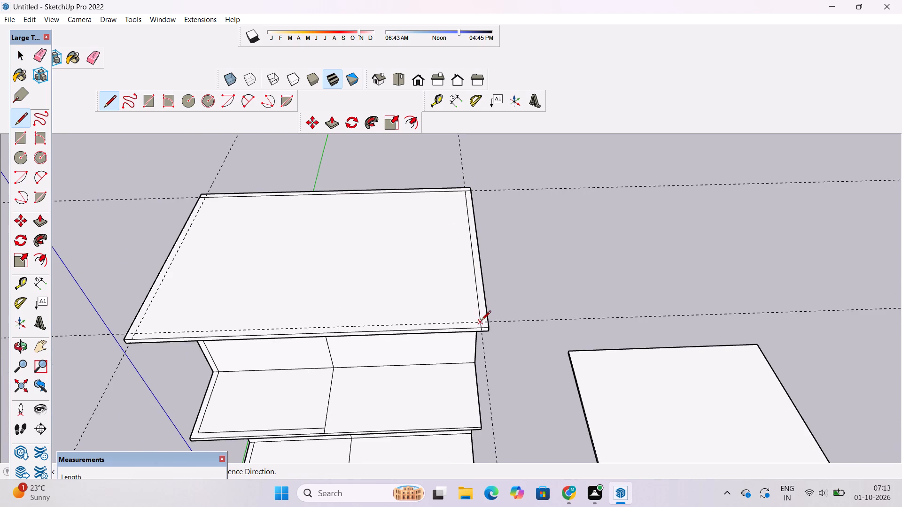
pyautogui.moveTo(481, 320); pyautogui.dragTo(108, 336)
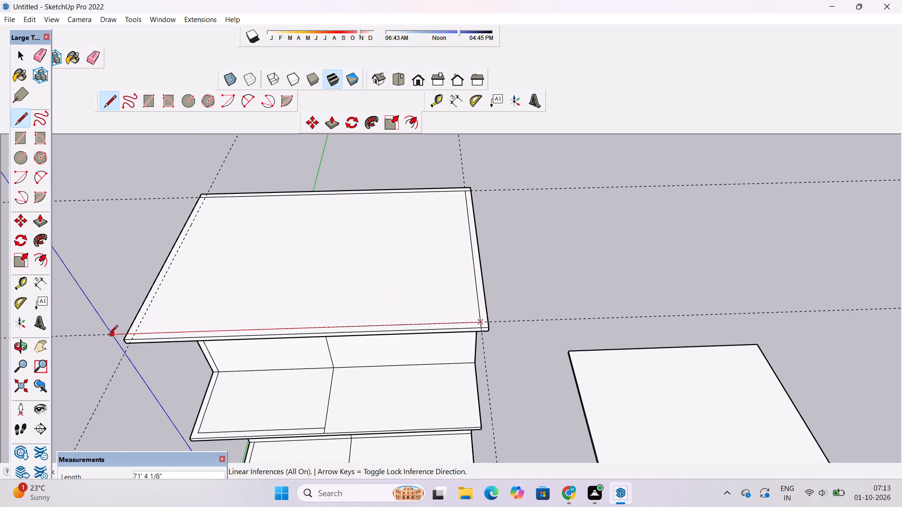
pyautogui.moveTo(108, 336); pyautogui.dragTo(133, 334)
pyautogui.click(133, 334)
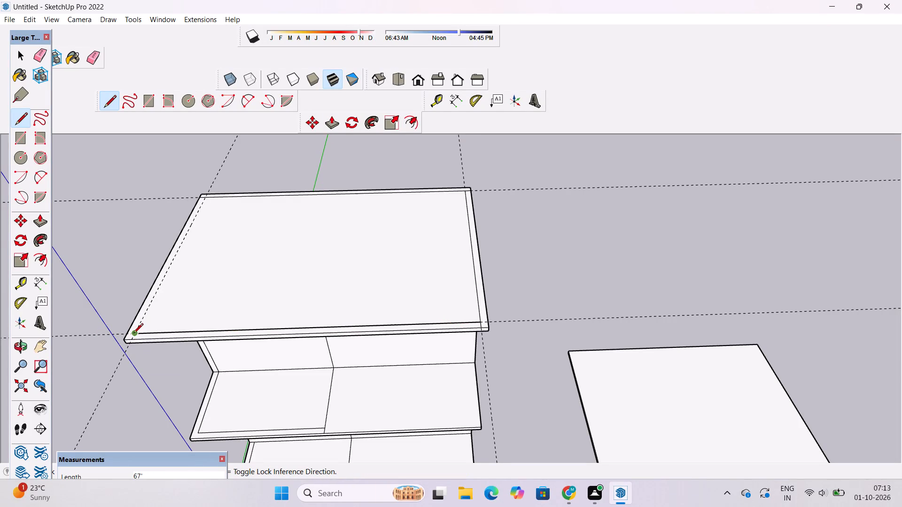
# Draw a 47' line along the remaining side guide on the roof slab, from the front border line to the rear border line.
pyautogui.moveTo(133, 334); pyautogui.dragTo(204, 206)
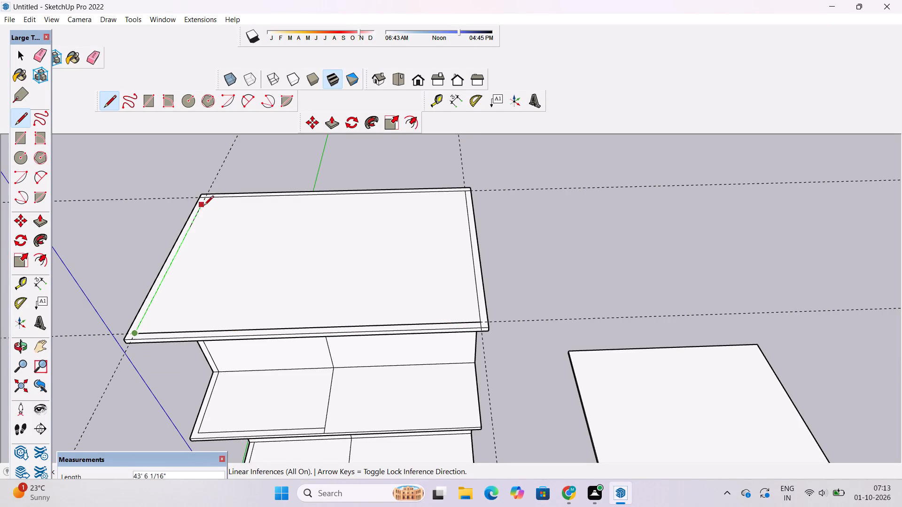
pyautogui.moveTo(204, 206); pyautogui.dragTo(207, 201)
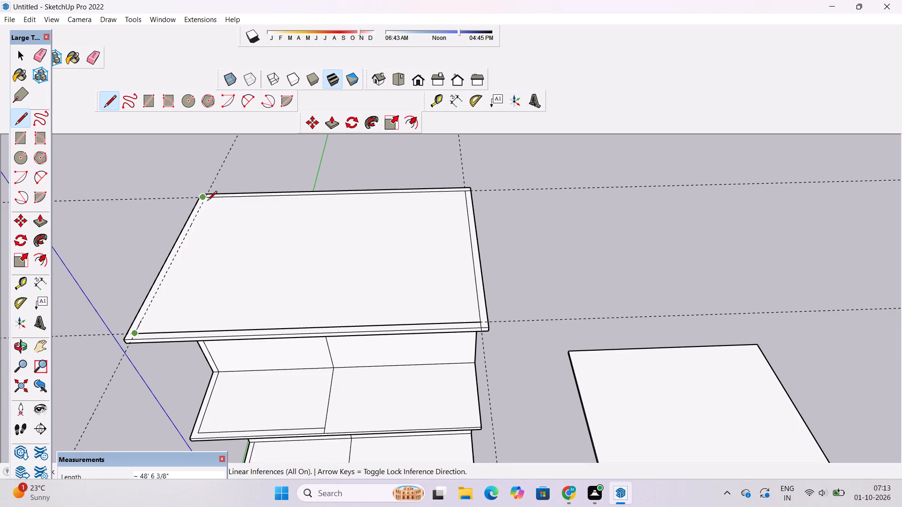
pyautogui.moveTo(207, 201); pyautogui.dragTo(154, 223)
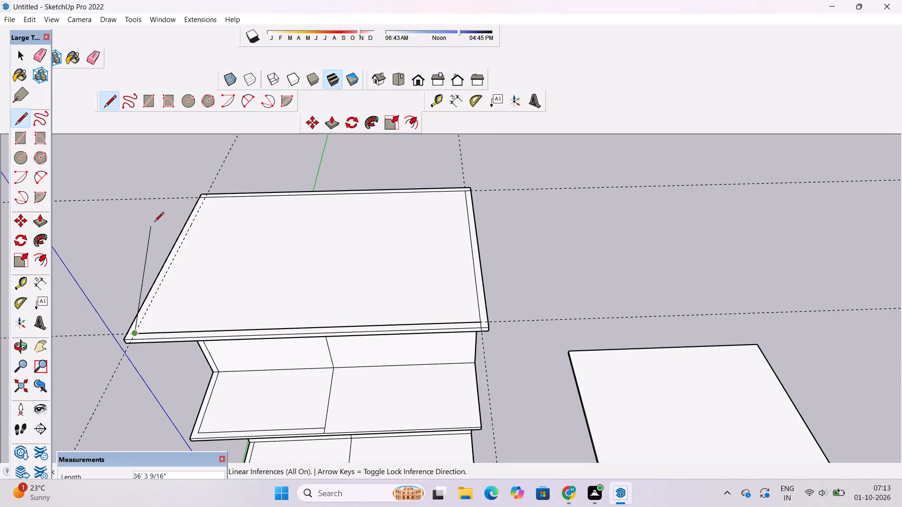
pyautogui.moveTo(154, 223); pyautogui.dragTo(206, 197)
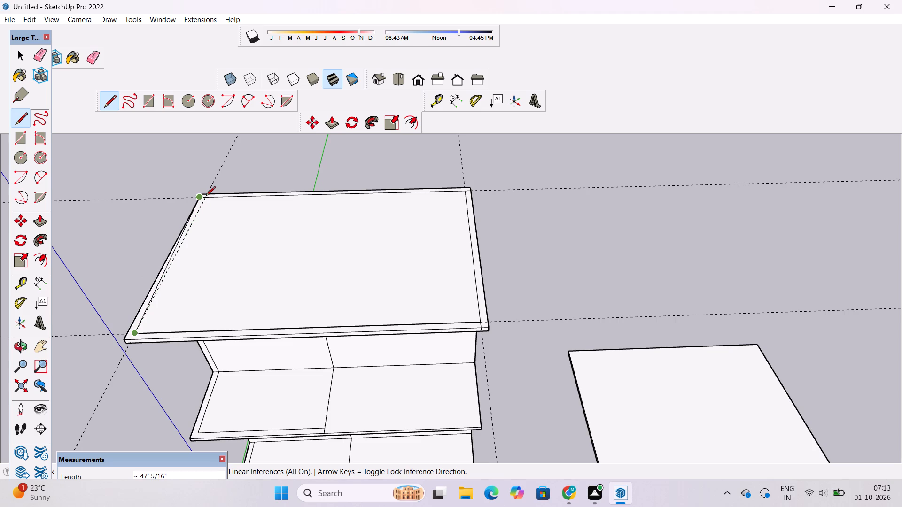
pyautogui.moveTo(206, 197); pyautogui.dragTo(212, 200)
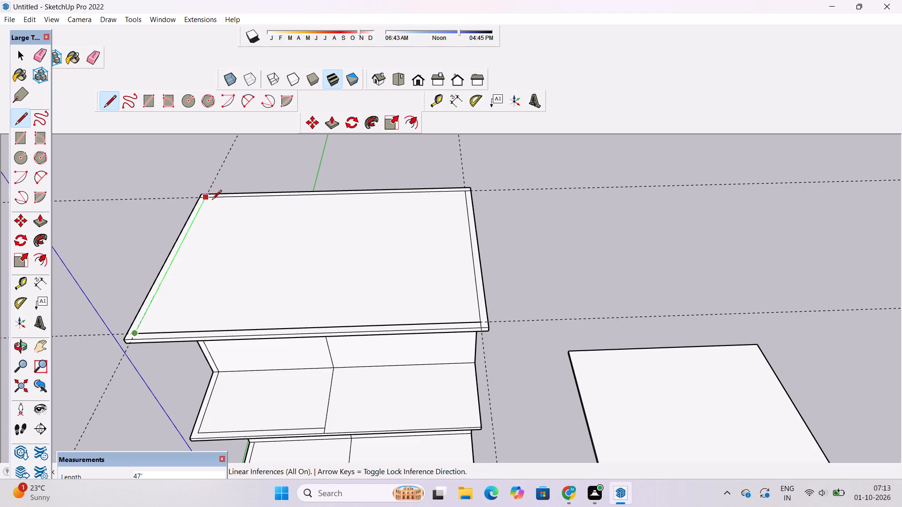
pyautogui.press('space')
# Erase the four guide lines extending beyond the roof slab's edges.
pyautogui.press('o')
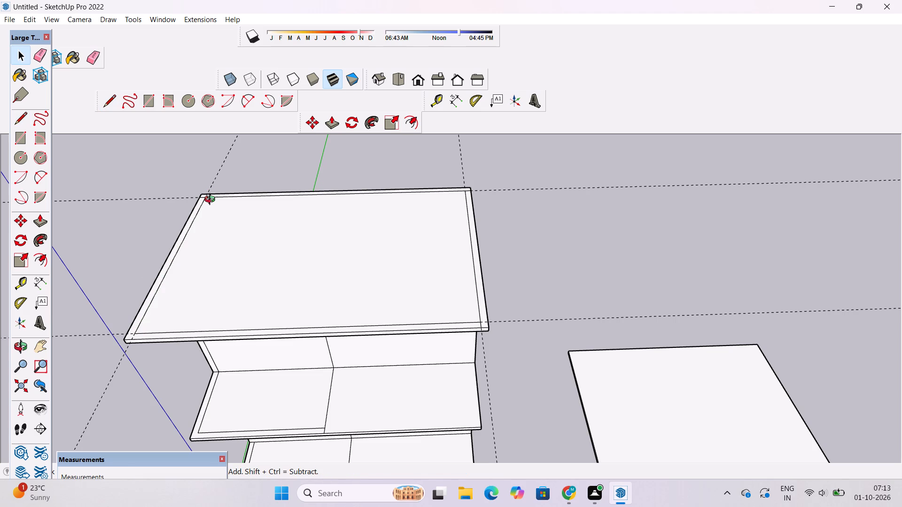
pyautogui.keyDown('shift'); pyautogui.moveTo(169, 262); pyautogui.dragTo(264, 272); pyautogui.keyUp('shift')
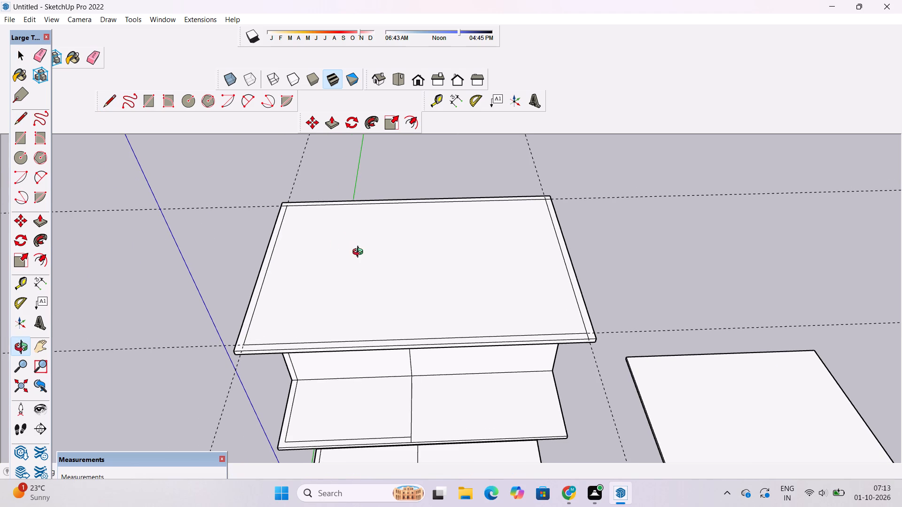
pyautogui.moveTo(360, 253); pyautogui.dragTo(334, 390)
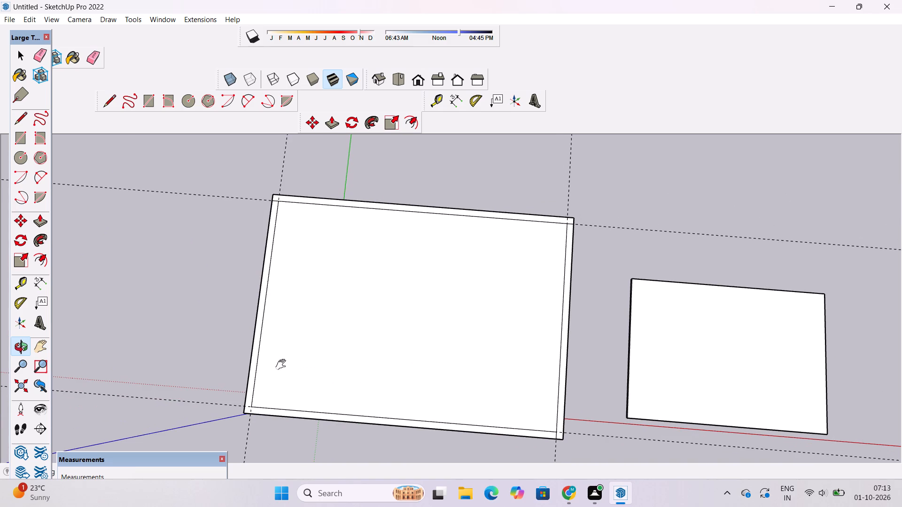
pyautogui.moveTo(284, 399); pyautogui.dragTo(310, 194)
pyautogui.keyDown('ctrl'); pyautogui.scroll(-8, 310, 194); pyautogui.keyUp('ctrl')
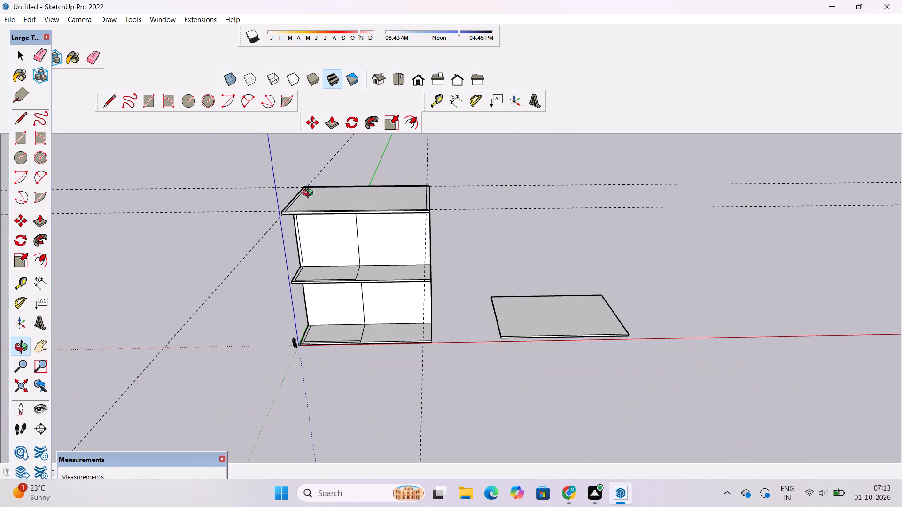
pyautogui.keyDown('shift'); pyautogui.moveTo(395, 179); pyautogui.dragTo(390, 269); pyautogui.keyUp('shift')
pyautogui.moveTo(390, 269); pyautogui.dragTo(395, 317)
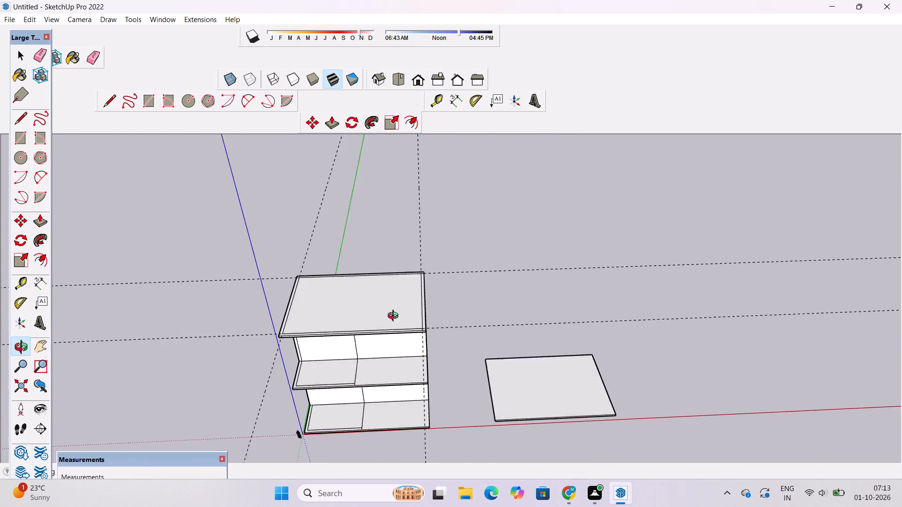
pyautogui.moveTo(395, 317); pyautogui.dragTo(388, 349)
pyautogui.keyDown('ctrl'); pyautogui.scroll(3, 388, 349); pyautogui.keyUp('ctrl')
pyautogui.press('e')
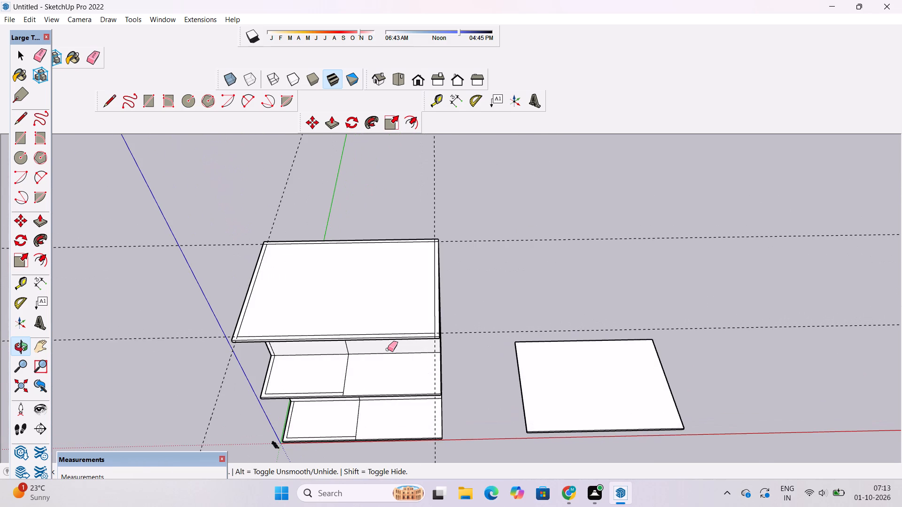
pyautogui.moveTo(434, 200); pyautogui.dragTo(451, 222)
pyautogui.click(451, 222)
pyautogui.moveTo(451, 222); pyautogui.dragTo(464, 241)
pyautogui.click(464, 241)
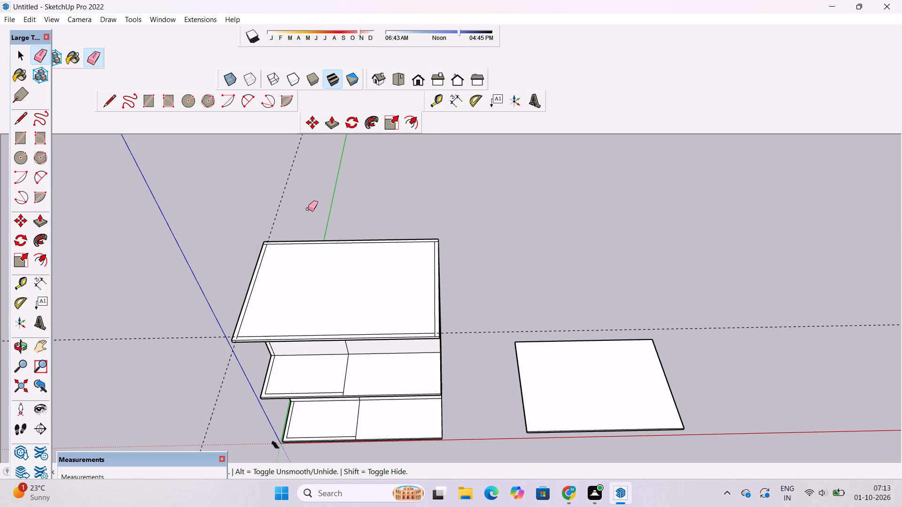
pyautogui.click(285, 191)
pyautogui.click(511, 331)
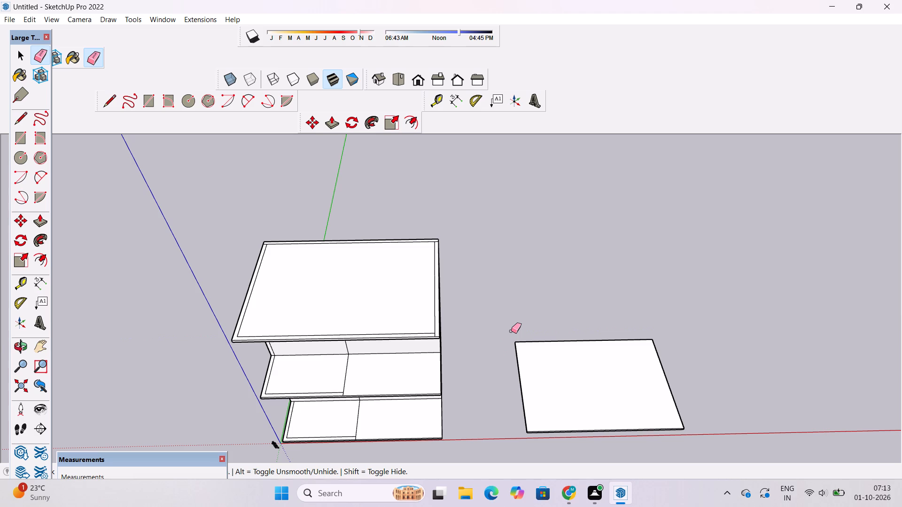
pyautogui.press('i')
# Push/Pull the ground floor's L-shaped border strip beside the origin up to the underside of the floor slab above.
pyautogui.press('o')
pyautogui.keyDown('shift'); pyautogui.moveTo(359, 400); pyautogui.dragTo(440, 397); pyautogui.keyUp('shift')
pyautogui.moveTo(406, 421); pyautogui.dragTo(394, 339)
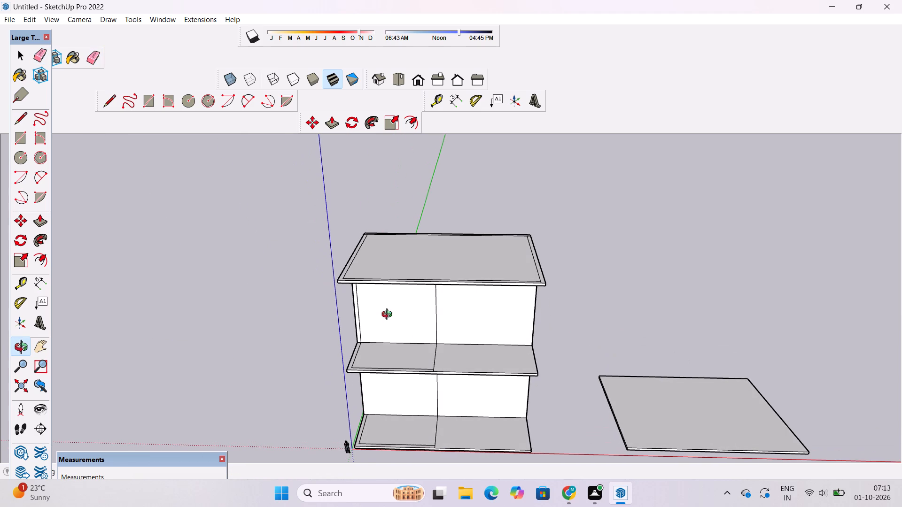
pyautogui.moveTo(386, 305); pyautogui.dragTo(402, 368)
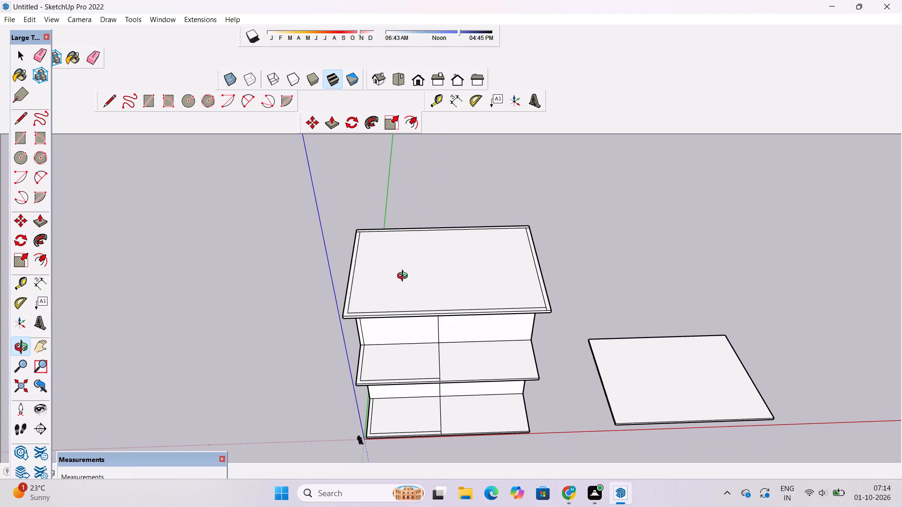
pyautogui.moveTo(404, 277); pyautogui.dragTo(368, 226)
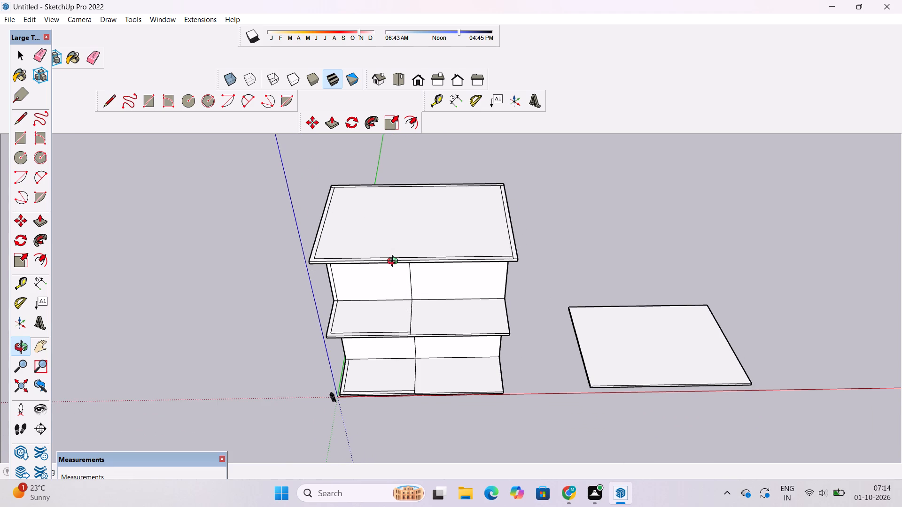
pyautogui.keyDown('shift'); pyautogui.moveTo(406, 325); pyautogui.dragTo(415, 253); pyautogui.keyUp('shift')
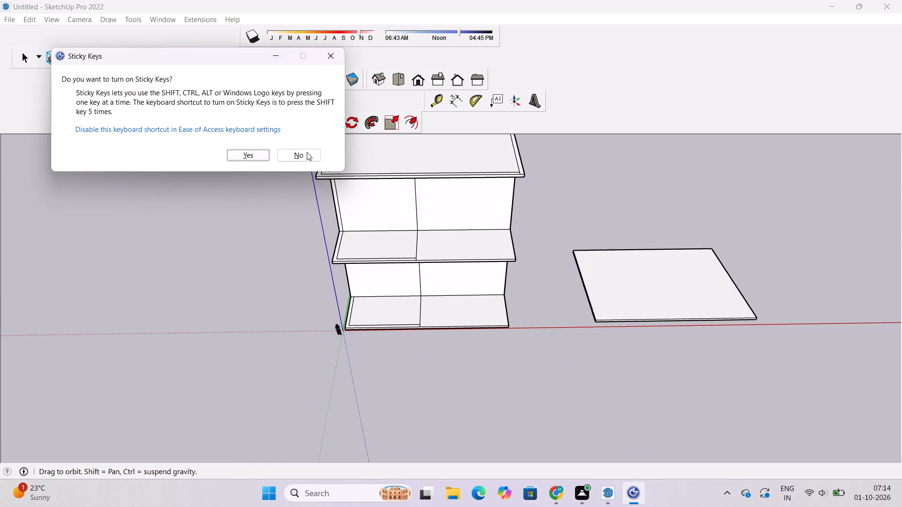
pyautogui.moveTo(368, 232); pyautogui.dragTo(435, 242)
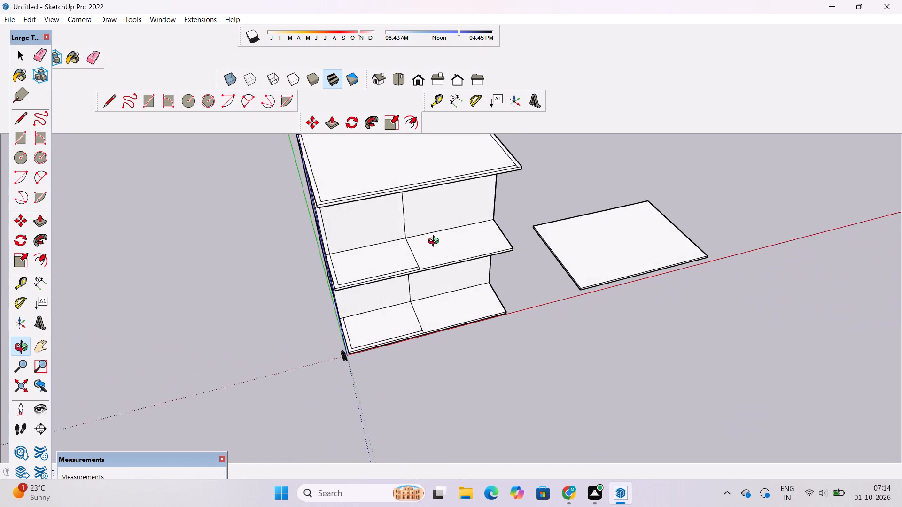
pyautogui.moveTo(435, 242); pyautogui.dragTo(444, 257)
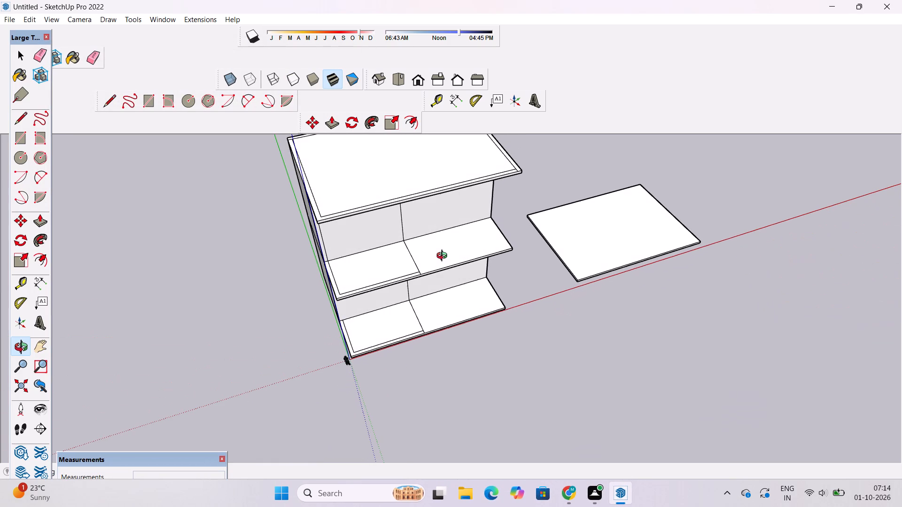
pyautogui.keyDown('shift'); pyautogui.moveTo(444, 257); pyautogui.dragTo(437, 269); pyautogui.keyUp('shift')
pyautogui.keyDown('shift'); pyautogui.moveTo(388, 334); pyautogui.dragTo(396, 278); pyautogui.keyUp('shift')
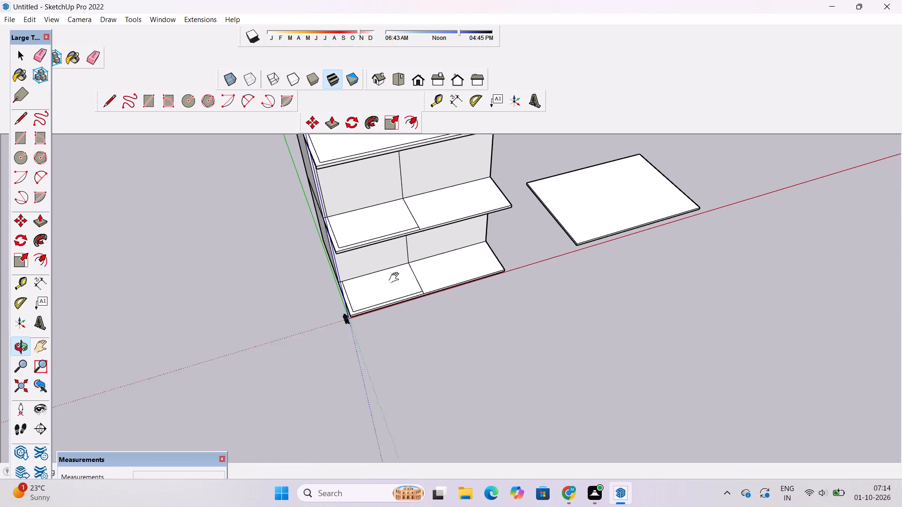
pyautogui.keyDown('shift'); pyautogui.moveTo(396, 278); pyautogui.dragTo(397, 276); pyautogui.keyUp('shift')
pyautogui.moveTo(373, 306); pyautogui.dragTo(380, 249)
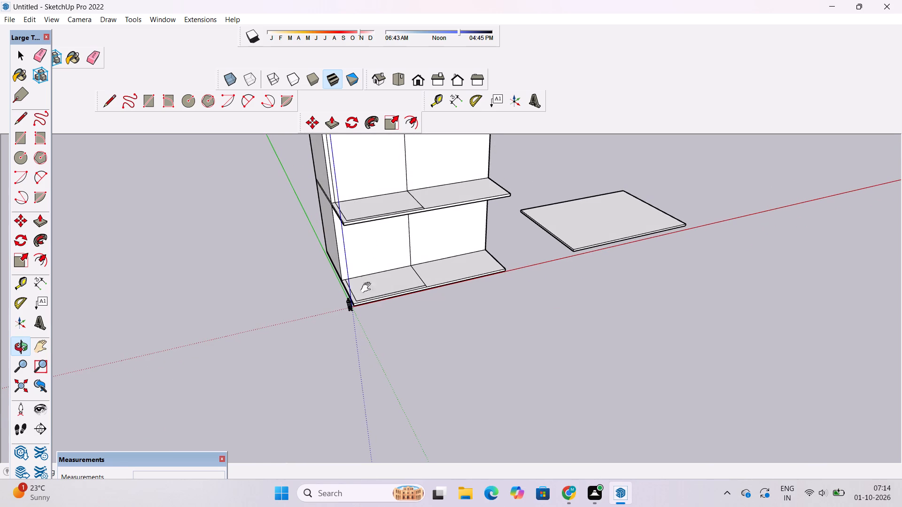
pyautogui.keyDown('shift'); pyautogui.moveTo(379, 268); pyautogui.dragTo(360, 310); pyautogui.keyUp('shift')
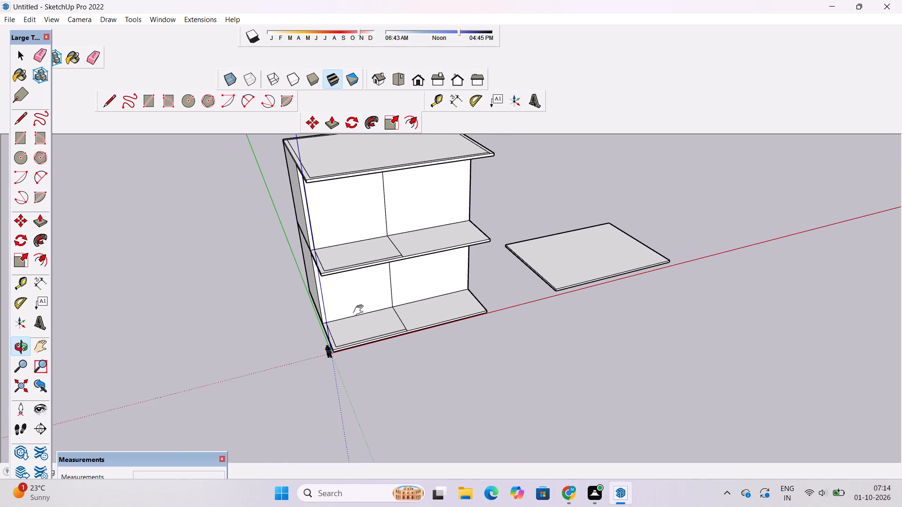
pyautogui.keyDown('ctrl'); pyautogui.keyDown('shift'); pyautogui.scroll(9, 351, 352); pyautogui.keyUp('shift'); pyautogui.keyUp('ctrl')
pyautogui.keyDown('ctrl'); pyautogui.keyDown('shift'); pyautogui.scroll(-1, 351, 352); pyautogui.keyUp('shift'); pyautogui.keyUp('ctrl')
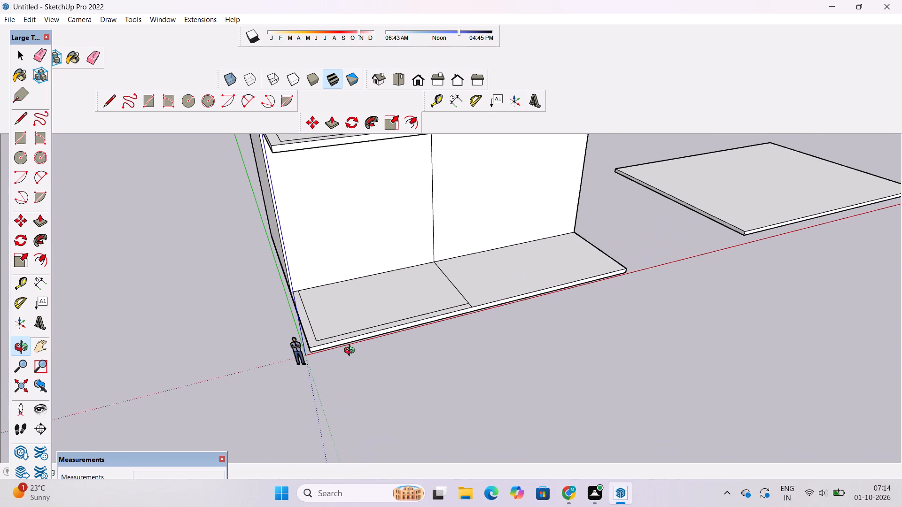
pyautogui.press('p')
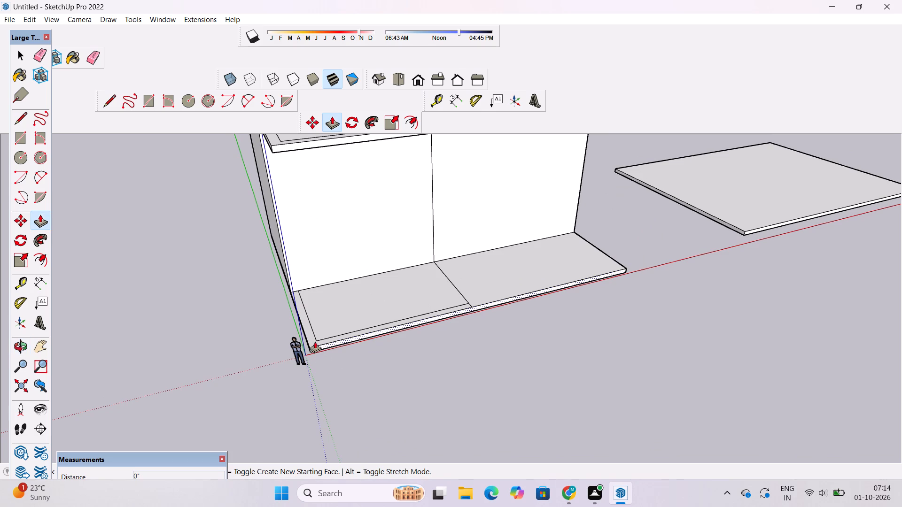
pyautogui.moveTo(315, 341); pyautogui.dragTo(288, 181)
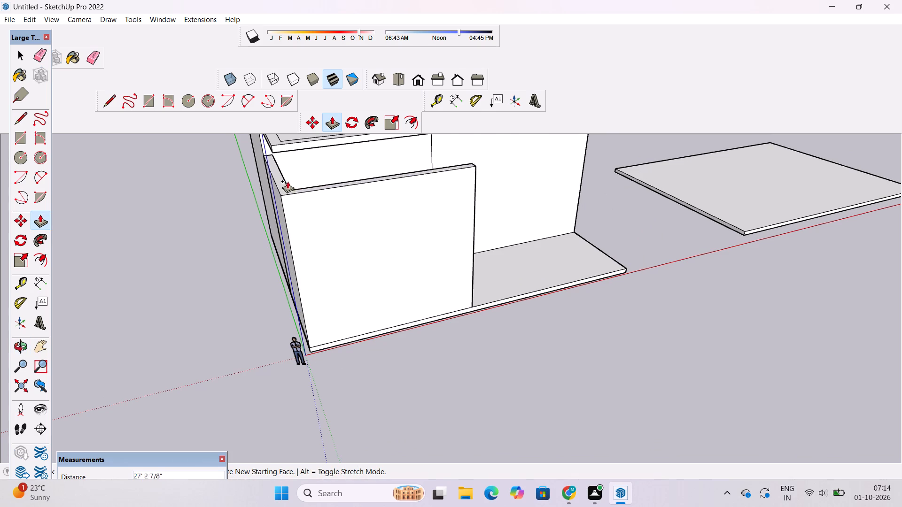
pyautogui.moveTo(288, 181); pyautogui.dragTo(274, 168)
pyautogui.click(274, 168)
pyautogui.keyDown('ctrl'); pyautogui.scroll(-7, 274, 168); pyautogui.keyUp('ctrl')
pyautogui.keyDown('ctrl'); pyautogui.scroll(-15, 274, 168); pyautogui.keyUp('ctrl')
pyautogui.keyDown('ctrl'); pyautogui.scroll(-14, 274, 168); pyautogui.keyUp('ctrl')
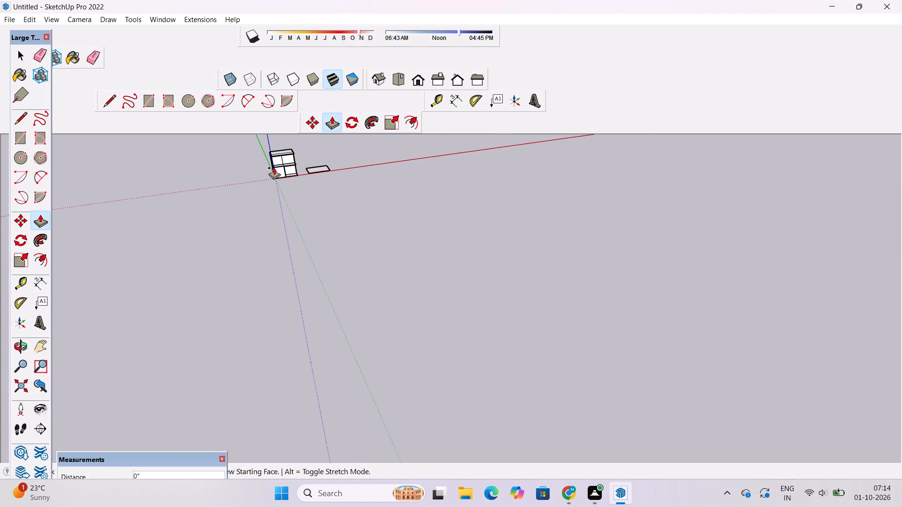
pyautogui.press('space')
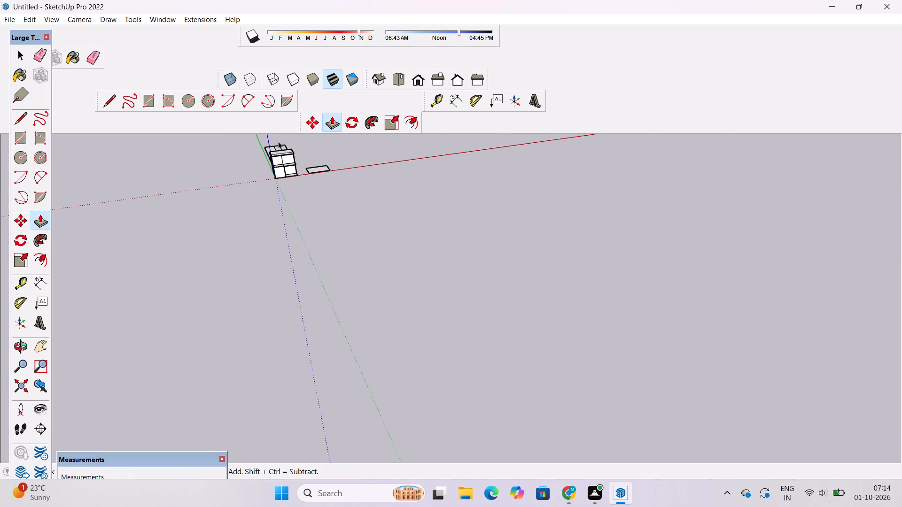
# Examine the raised ground-floor walls and the overall building mass from the front.
pyautogui.keyDown('ctrl'); pyautogui.scroll(13, 282, 137); pyautogui.keyUp('ctrl')
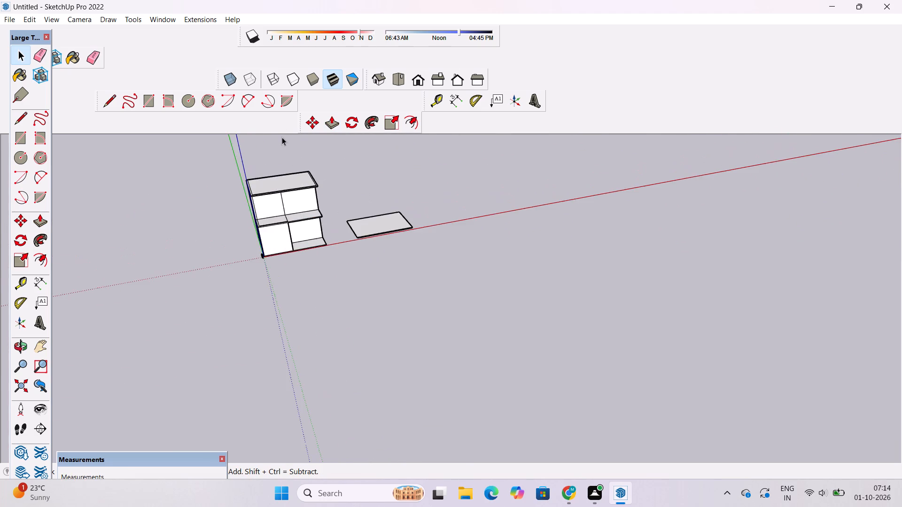
pyautogui.keyDown('ctrl'); pyautogui.scroll(12, 282, 137); pyautogui.keyUp('ctrl')
pyautogui.keyDown('ctrl'); pyautogui.scroll(-2, 282, 137); pyautogui.keyUp('ctrl')
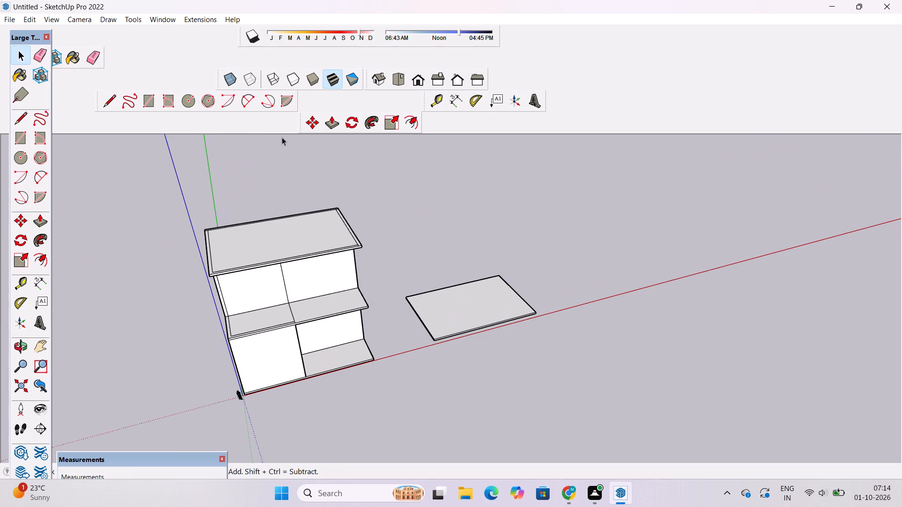
pyautogui.press('o')
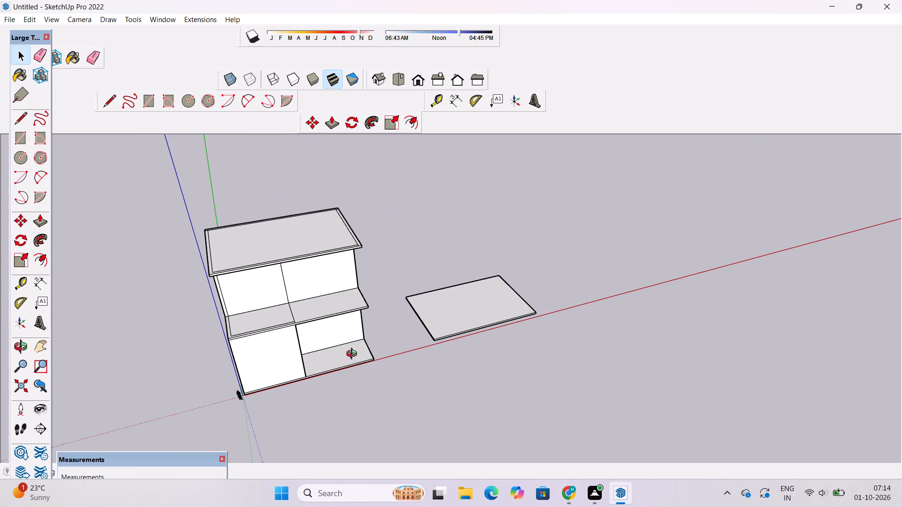
pyautogui.moveTo(354, 355); pyautogui.dragTo(322, 324)
pyautogui.keyDown('shift'); pyautogui.moveTo(322, 324); pyautogui.dragTo(303, 273); pyautogui.keyUp('shift')
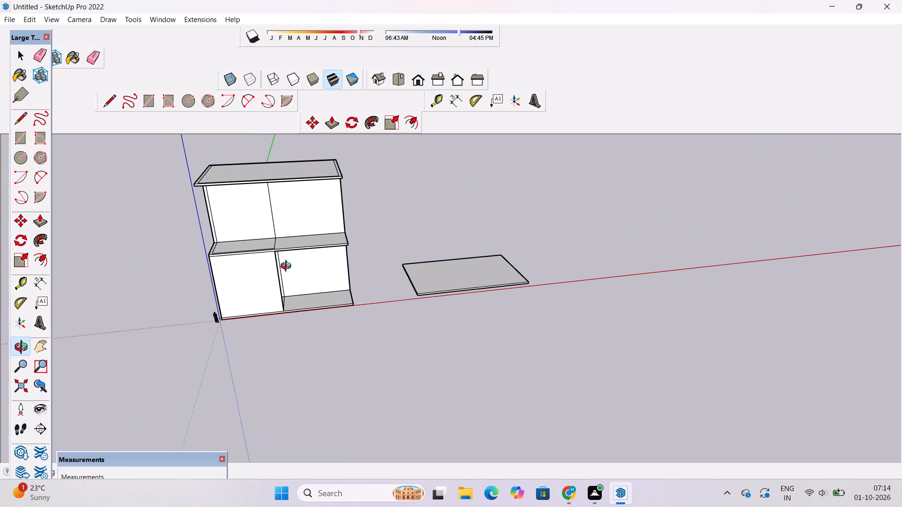
pyautogui.keyDown('shift'); pyautogui.moveTo(271, 245); pyautogui.dragTo(268, 294); pyautogui.keyUp('shift')
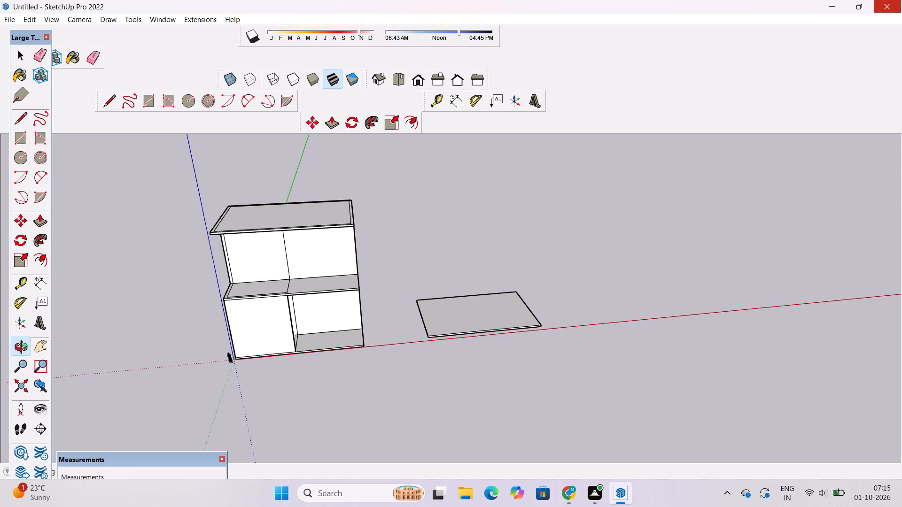
pyautogui.scroll(-3, 391, 308)
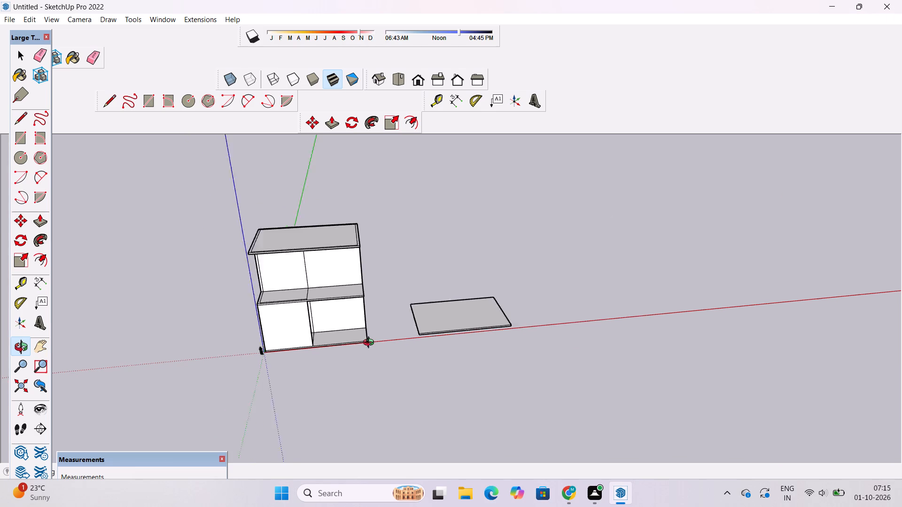
# Examine the two-storey building from the front and the side beside the origin, comparing the ground-floor and upper-storey walls.
pyautogui.scroll(-6, 371, 344)
pyautogui.moveTo(358, 358); pyautogui.dragTo(343, 330)
pyautogui.scroll(10, 342, 323)
pyautogui.keyDown('shift'); pyautogui.moveTo(299, 348); pyautogui.dragTo(298, 336); pyautogui.keyUp('shift')
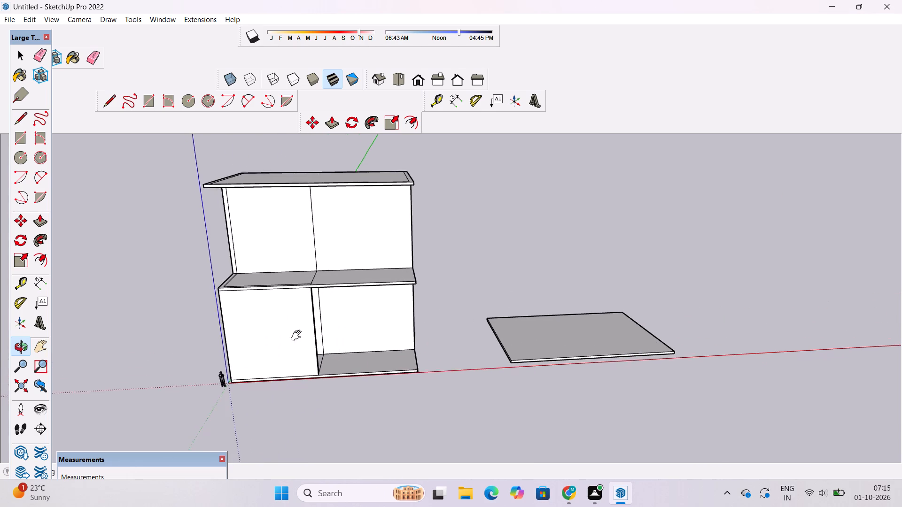
pyautogui.keyDown('shift'); pyautogui.moveTo(298, 336); pyautogui.dragTo(299, 292); pyautogui.keyUp('shift')
pyautogui.keyDown('shift'); pyautogui.scroll(-7, 299, 292); pyautogui.keyUp('shift')
pyautogui.moveTo(250, 299); pyautogui.dragTo(461, 357)
pyautogui.scroll(5, 372, 315)
pyautogui.moveTo(386, 366); pyautogui.dragTo(371, 296)
pyautogui.moveTo(403, 360); pyautogui.dragTo(307, 302)
pyautogui.scroll(-6, 303, 297)
pyautogui.keyDown('shift'); pyautogui.moveTo(344, 258); pyautogui.dragTo(342, 388); pyautogui.keyUp('shift')
pyautogui.keyDown('shift'); pyautogui.moveTo(342, 389); pyautogui.dragTo(349, 320); pyautogui.keyUp('shift')
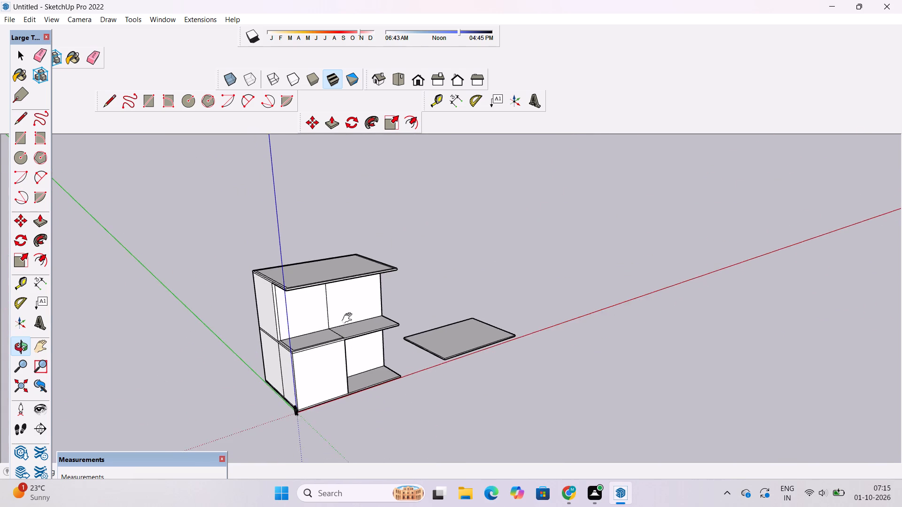
# Push/Pull the upper floor's L-shaped border strip beside the origin up 35' to the underside of the roof slab.
pyautogui.scroll(8, 335, 336)
pyautogui.keyDown('shift'); pyautogui.moveTo(305, 368); pyautogui.dragTo(342, 272); pyautogui.keyUp('shift')
pyautogui.keyDown('shift'); pyautogui.moveTo(337, 286); pyautogui.dragTo(329, 355); pyautogui.keyUp('shift')
pyautogui.scroll(5, 274, 305)
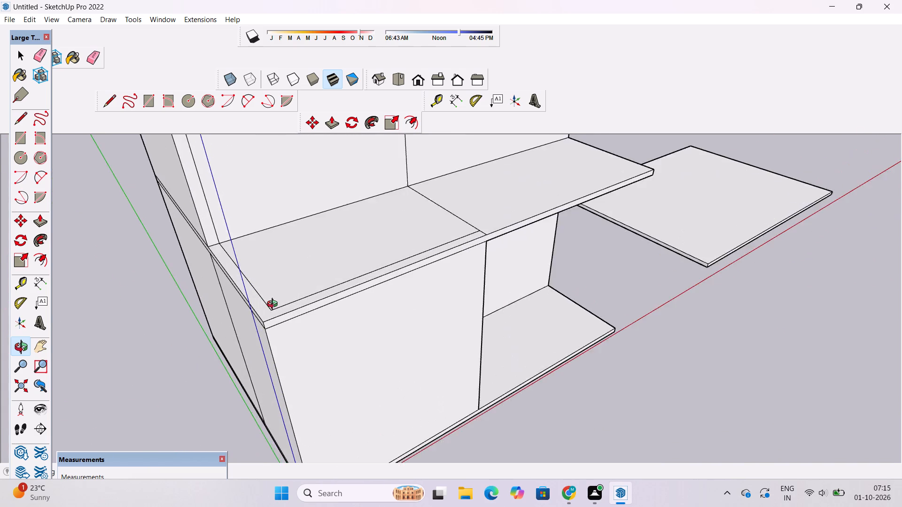
pyautogui.scroll(5, 274, 305)
pyautogui.scroll(-2, 274, 305)
pyautogui.press('p')
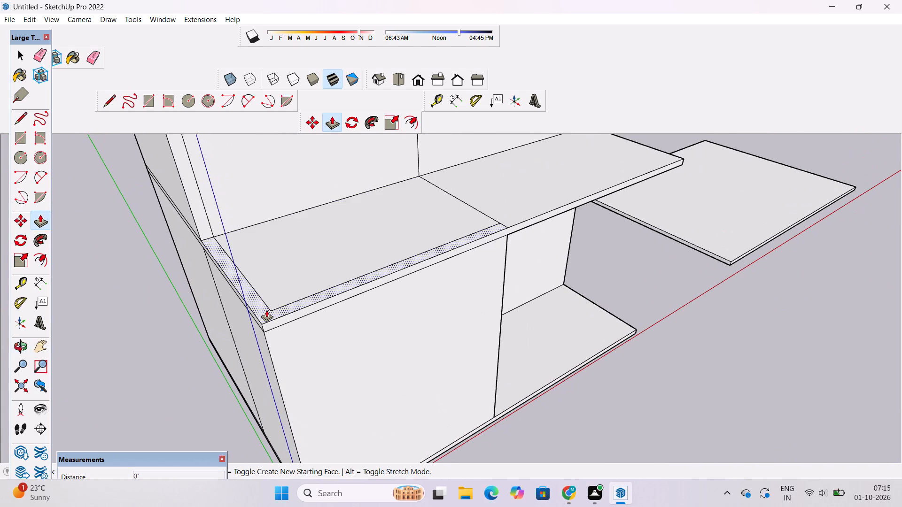
pyautogui.click(266, 310)
pyautogui.scroll(-5, 264, 298)
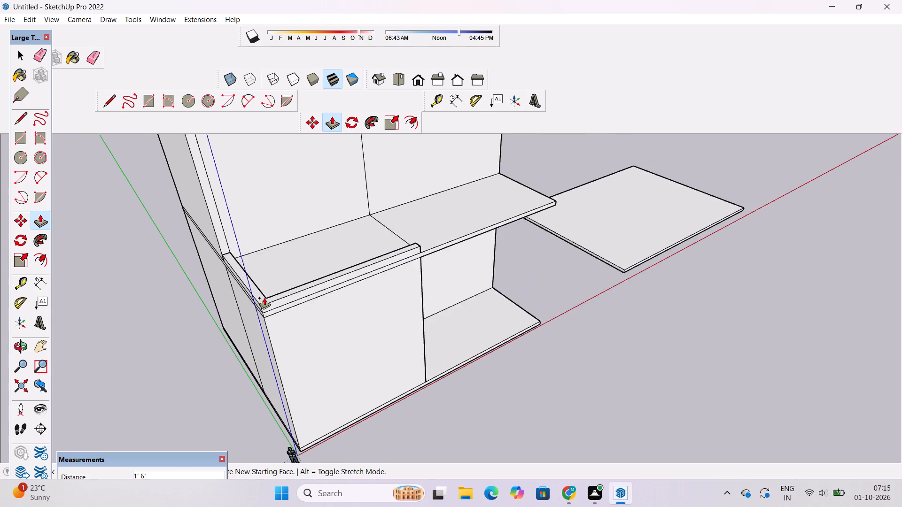
pyautogui.scroll(-4, 264, 298)
pyautogui.scroll(-4, 232, 236)
pyautogui.scroll(8, 231, 196)
pyautogui.scroll(-4, 231, 196)
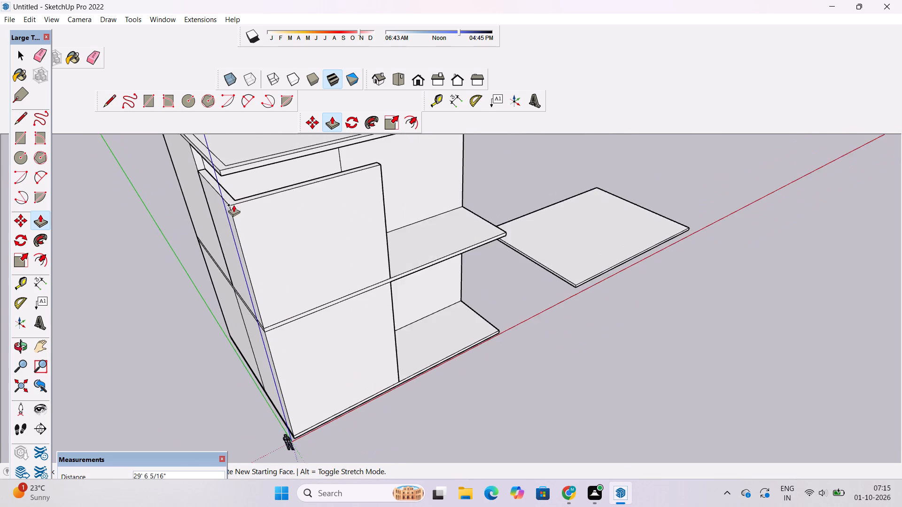
pyautogui.scroll(-10, 233, 205)
pyautogui.scroll(18, 223, 187)
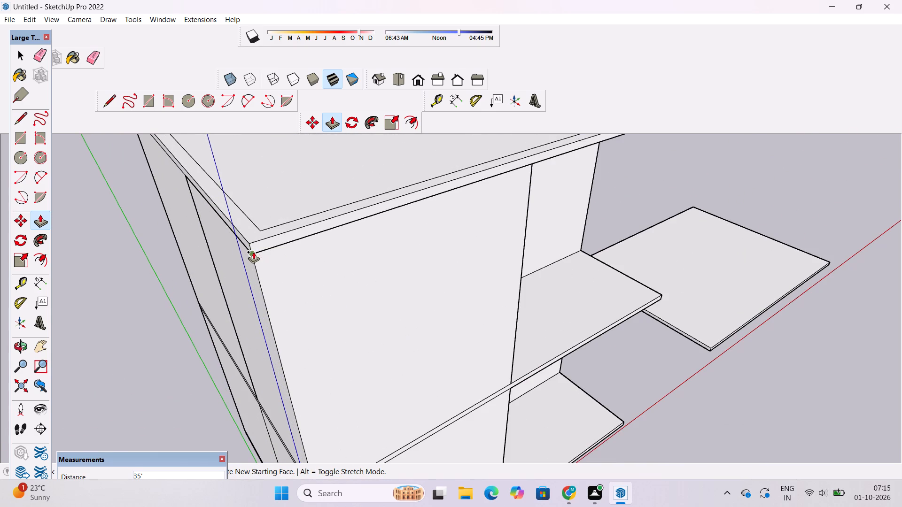
pyautogui.click(253, 252)
# Examine the raised upper-storey walls and the roof slab's border from the front and above.
pyautogui.press('o')
pyautogui.scroll(-5, 253, 252)
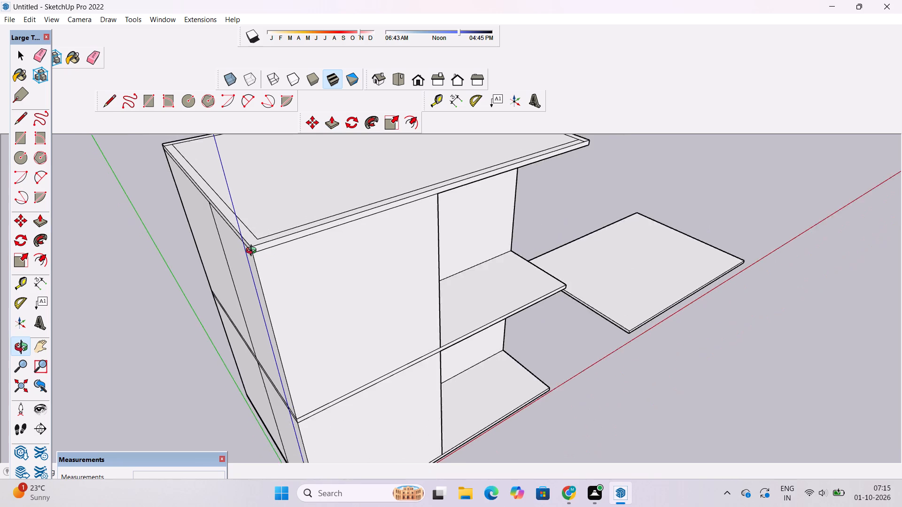
pyautogui.scroll(-9, 253, 252)
pyautogui.moveTo(412, 316); pyautogui.dragTo(330, 290)
pyautogui.scroll(-5, 326, 286)
pyautogui.keyDown('shift'); pyautogui.moveTo(336, 277); pyautogui.dragTo(327, 301); pyautogui.keyUp('shift')
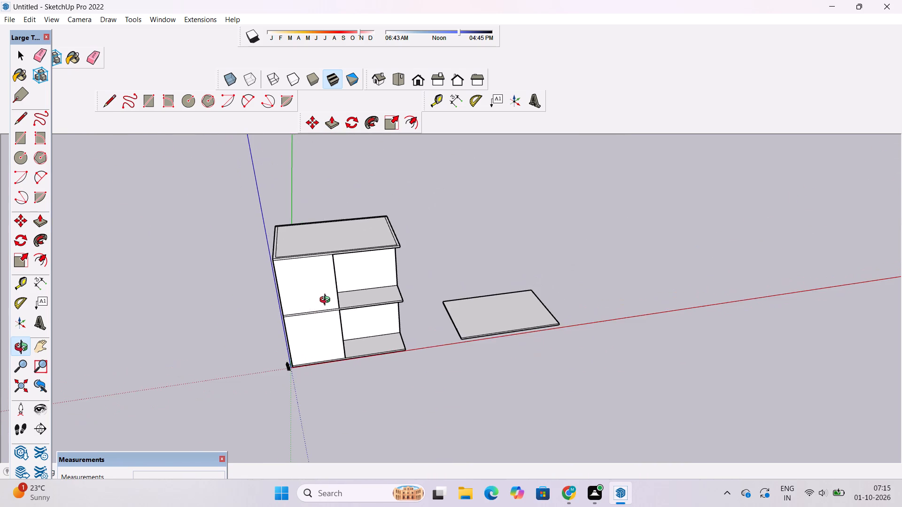
pyautogui.scroll(-4, 327, 301)
pyautogui.moveTo(364, 289); pyautogui.dragTo(334, 300)
pyautogui.scroll(-2, 333, 300)
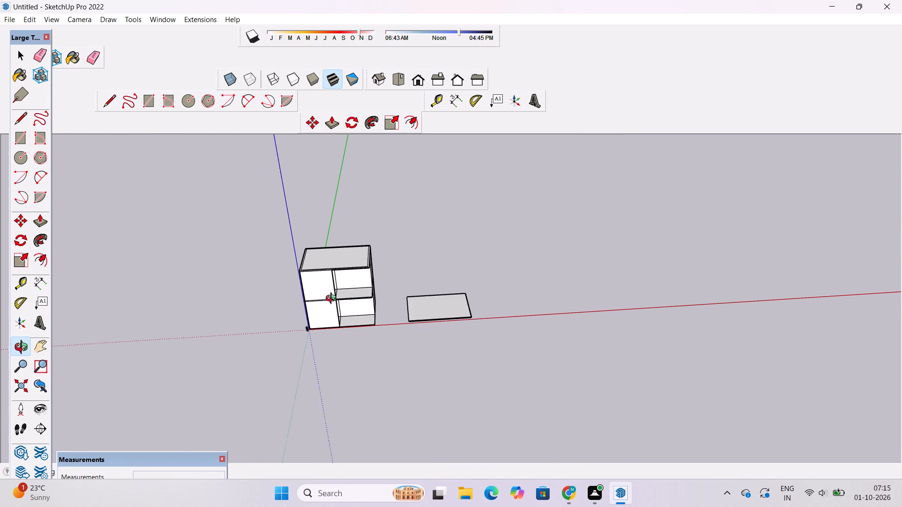
pyautogui.scroll(5, 333, 300)
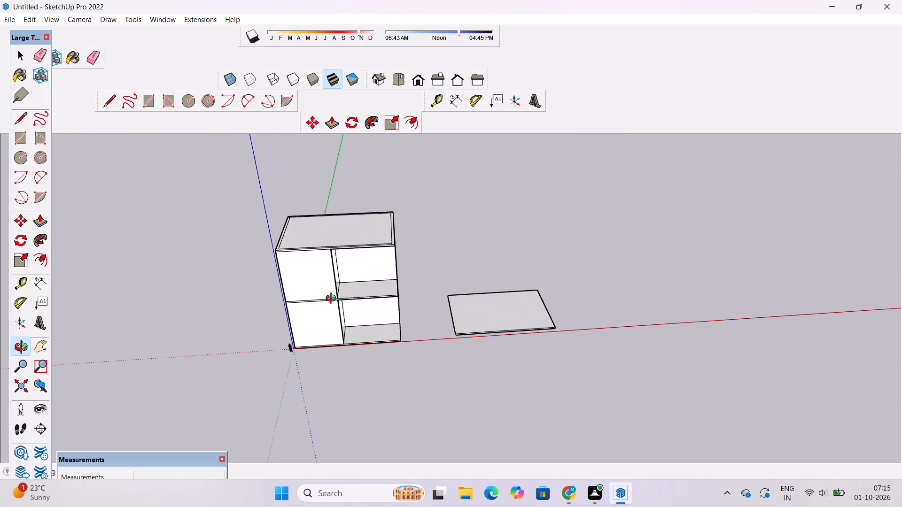
pyautogui.scroll(-3, 333, 300)
pyautogui.keyDown('shift'); pyautogui.moveTo(333, 300); pyautogui.dragTo(342, 337); pyautogui.keyUp('shift')
pyautogui.keyDown('shift'); pyautogui.scroll(9, 316, 283); pyautogui.keyUp('shift')
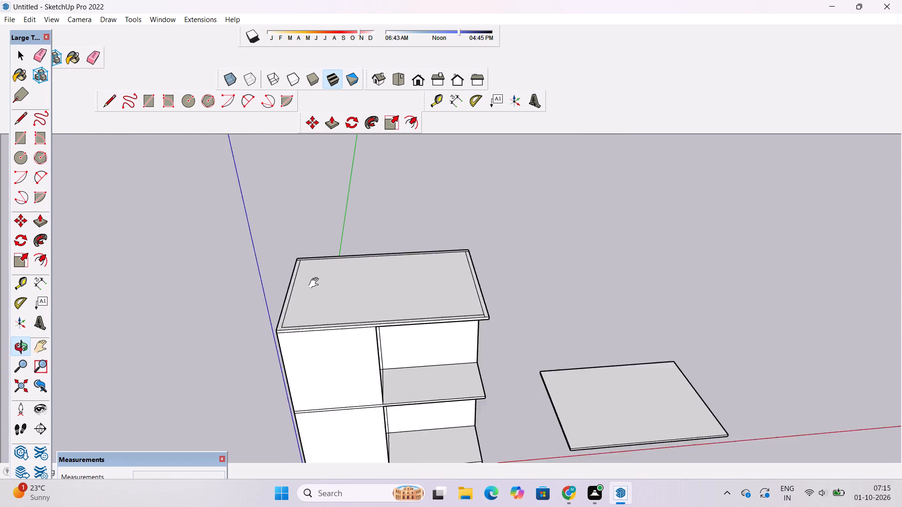
pyautogui.keyDown('shift'); pyautogui.scroll(3, 316, 283); pyautogui.keyUp('shift')
pyautogui.keyDown('shift'); pyautogui.moveTo(330, 314); pyautogui.dragTo(320, 269); pyautogui.keyUp('shift')
pyautogui.moveTo(399, 304); pyautogui.dragTo(377, 341)
pyautogui.moveTo(377, 341); pyautogui.dragTo(347, 354)
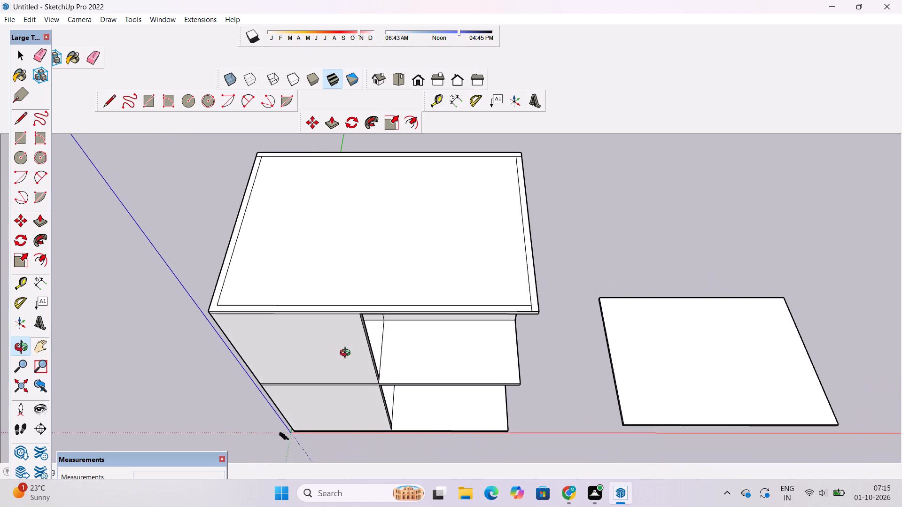
pyautogui.keyDown('shift'); pyautogui.click(347, 354); pyautogui.keyUp('shift')
# Place a guide about 31' 11" in from the roof slab's side edge beside the origin, near the end of the front wall below.
pyautogui.keyDown('shift'); pyautogui.scroll(6, 345, 354); pyautogui.keyUp('shift')
pyautogui.keyDown('shift'); pyautogui.moveTo(341, 344); pyautogui.dragTo(368, 349); pyautogui.keyUp('shift')
pyautogui.scroll(-1, 369, 347)
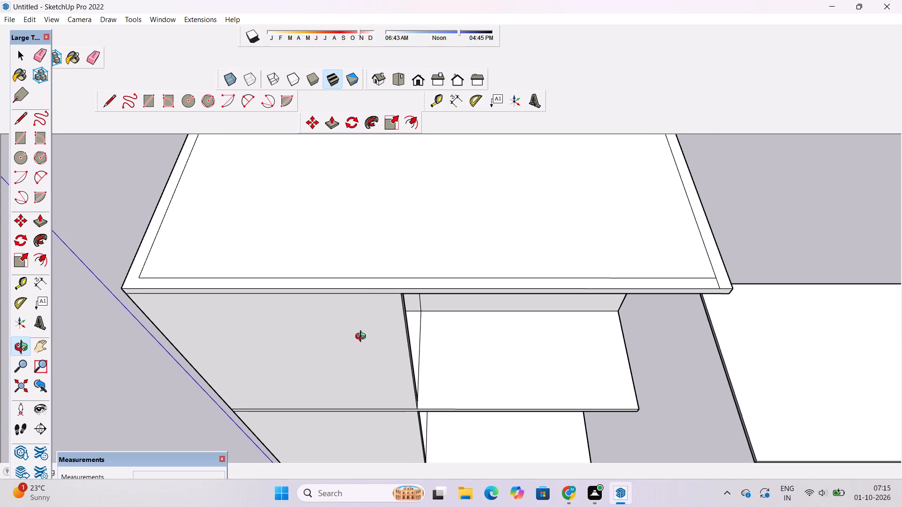
pyautogui.click(22, 278)
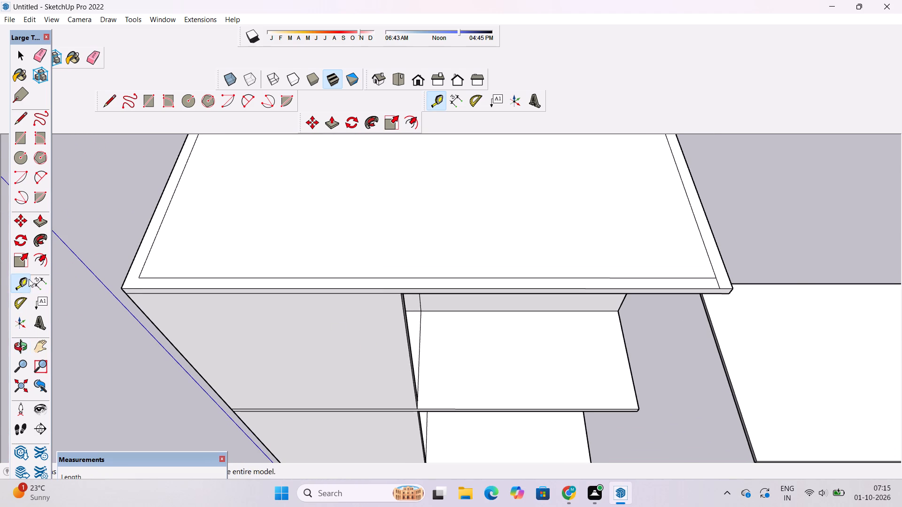
pyautogui.click(133, 255)
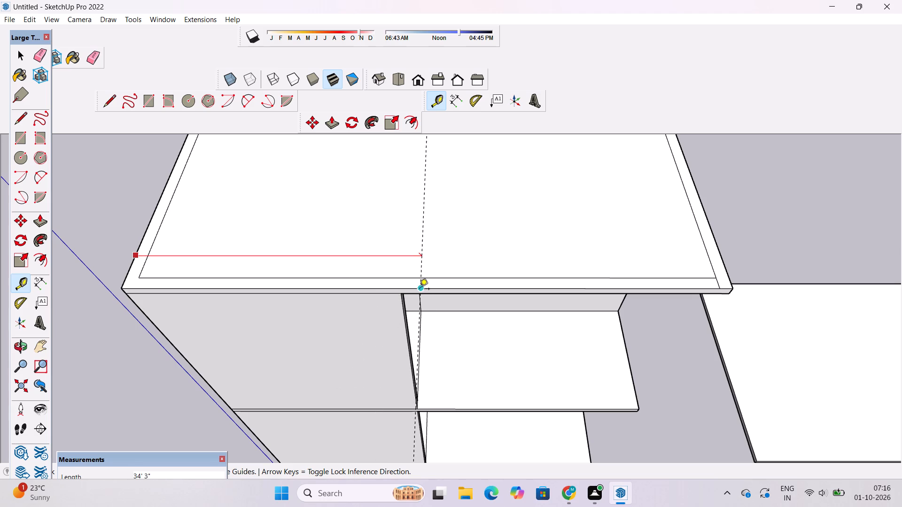
pyautogui.click(404, 288)
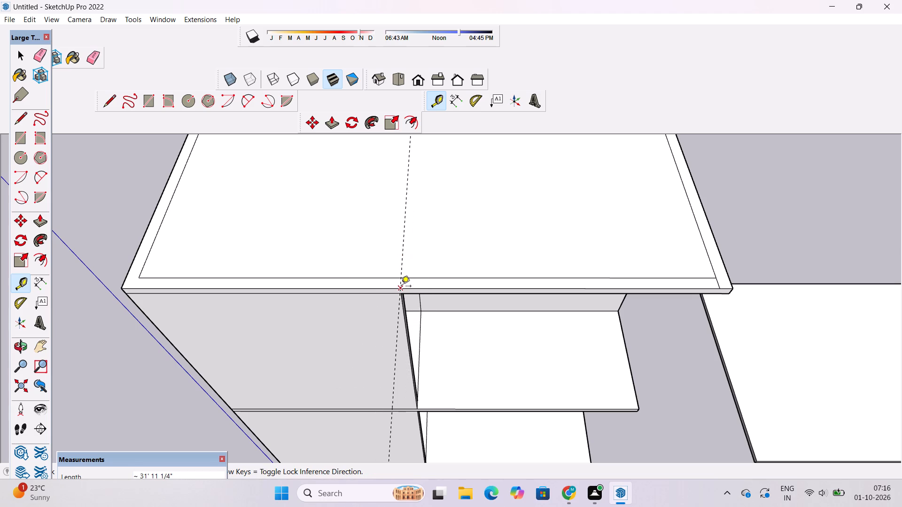
# Draw a short line along the guide across the roof slab's front border strip, from the outer edge to the inner border line.
pyautogui.press('o')
pyautogui.scroll(-7, 358, 283)
pyautogui.moveTo(342, 292); pyautogui.dragTo(421, 253)
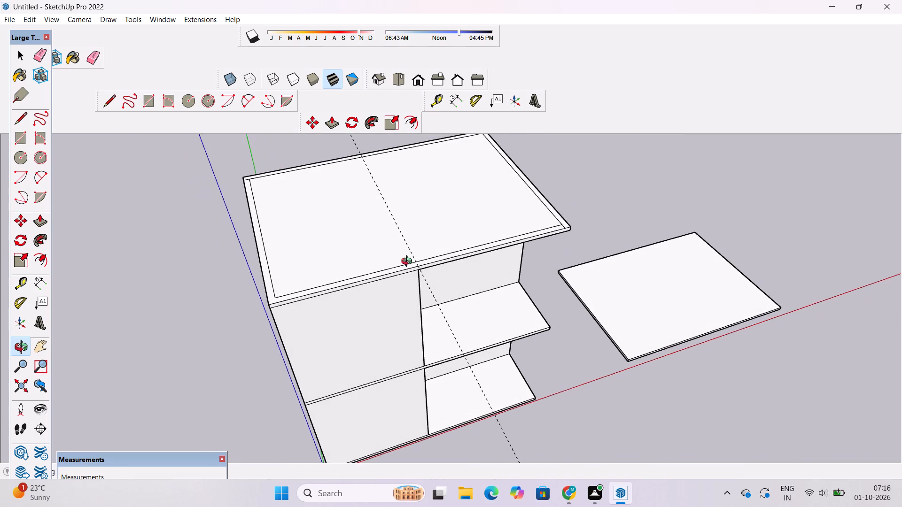
pyautogui.scroll(3, 408, 263)
pyautogui.scroll(-1, 408, 263)
pyautogui.keyDown('shift'); pyautogui.moveTo(408, 263); pyautogui.dragTo(400, 276); pyautogui.keyUp('shift')
pyautogui.keyDown('shift'); pyautogui.moveTo(395, 298); pyautogui.dragTo(374, 325); pyautogui.keyUp('shift')
pyautogui.scroll(-1, 388, 299)
pyautogui.scroll(4, 388, 299)
pyautogui.moveTo(390, 298); pyautogui.dragTo(381, 307)
pyautogui.moveTo(380, 307); pyautogui.dragTo(339, 315)
pyautogui.scroll(6, 339, 315)
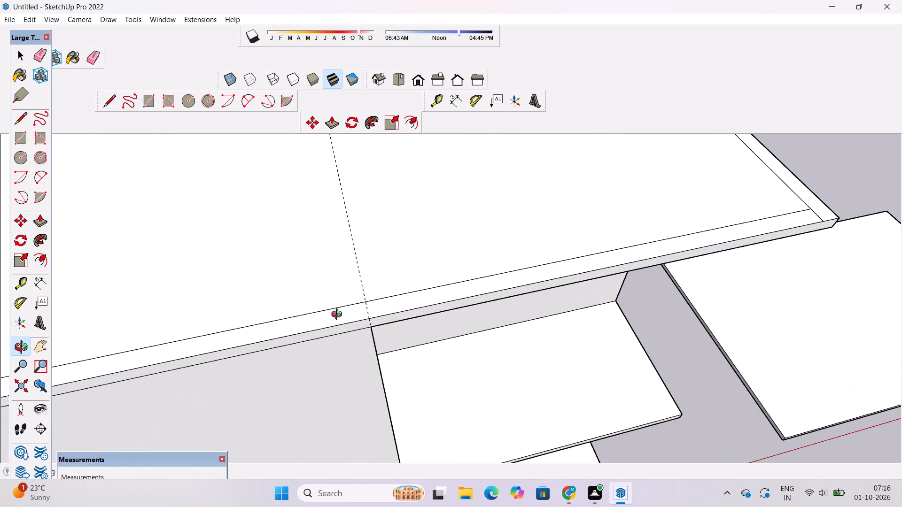
pyautogui.press('l')
pyautogui.scroll(-6, 339, 315)
pyautogui.scroll(6, 358, 317)
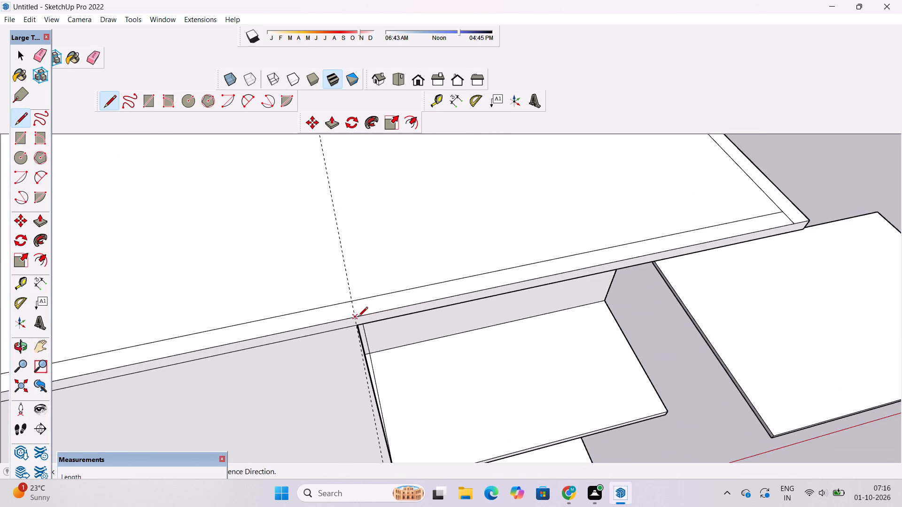
pyautogui.scroll(4, 358, 317)
pyautogui.click(352, 317)
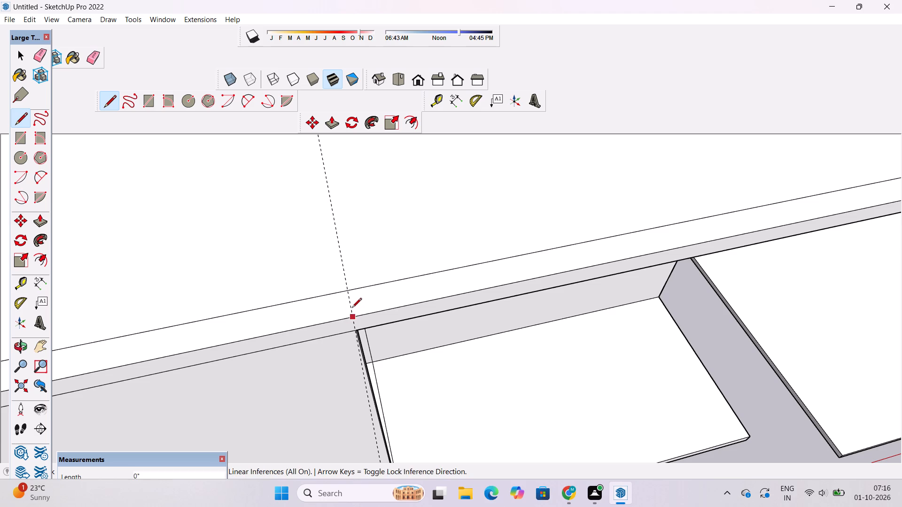
pyautogui.click(350, 290)
pyautogui.scroll(-3, 338, 297)
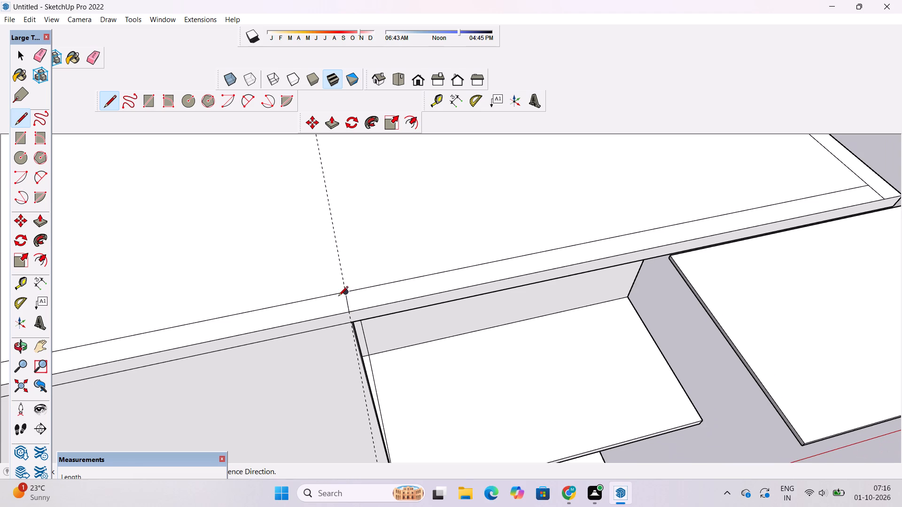
pyautogui.press('space')
# Erase the guide line crossing the roof slab.
pyautogui.write('e')
pyautogui.moveTo(344, 265); pyautogui.dragTo(338, 276)
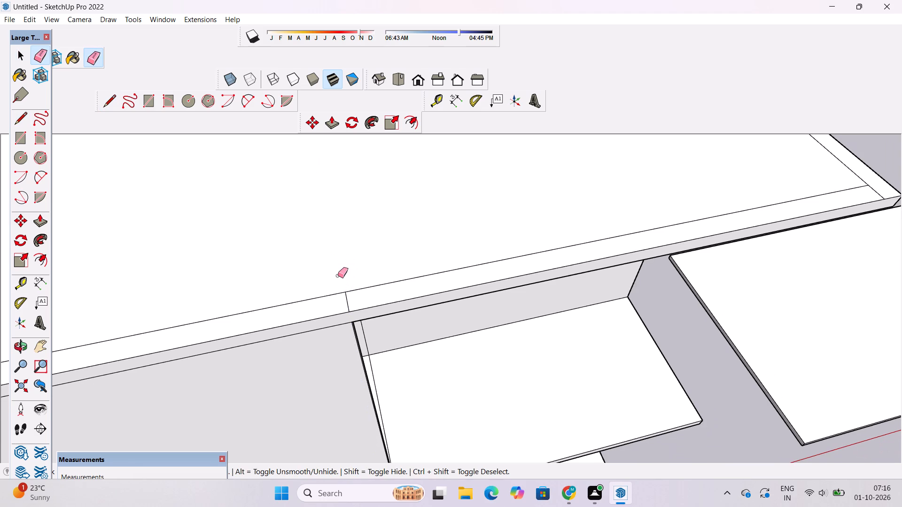
# Examine the divided front border strip and the remaining border strips on the roof slab.
pyautogui.press('o')
pyautogui.scroll(-12, 319, 282)
pyautogui.keyDown('shift'); pyautogui.moveTo(225, 304); pyautogui.dragTo(280, 319); pyautogui.keyUp('shift')
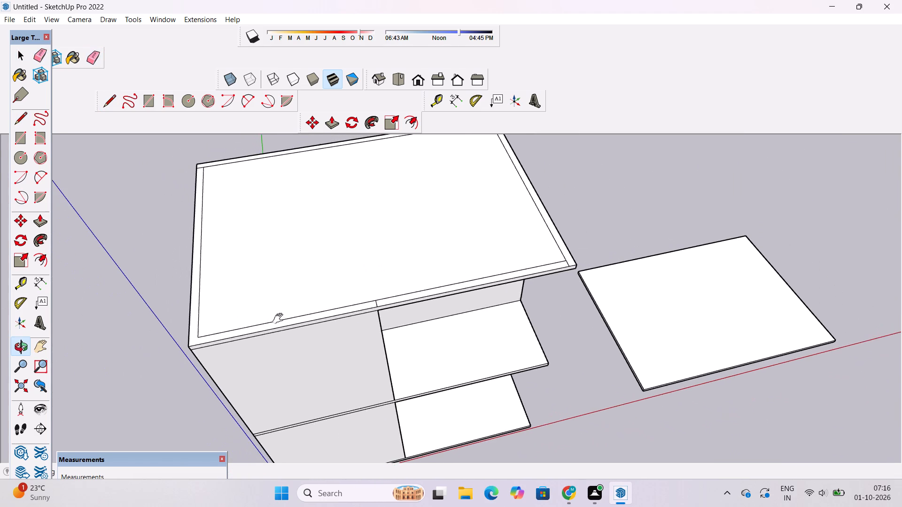
pyautogui.keyDown('shift'); pyautogui.moveTo(280, 319); pyautogui.dragTo(280, 318); pyautogui.keyUp('shift')
pyautogui.keyDown('shift'); pyautogui.moveTo(284, 324); pyautogui.dragTo(223, 313); pyautogui.keyUp('shift')
pyautogui.scroll(4, 225, 303)
pyautogui.keyDown('shift'); pyautogui.moveTo(225, 303); pyautogui.dragTo(218, 330); pyautogui.keyUp('shift')
pyautogui.scroll(-4, 218, 330)
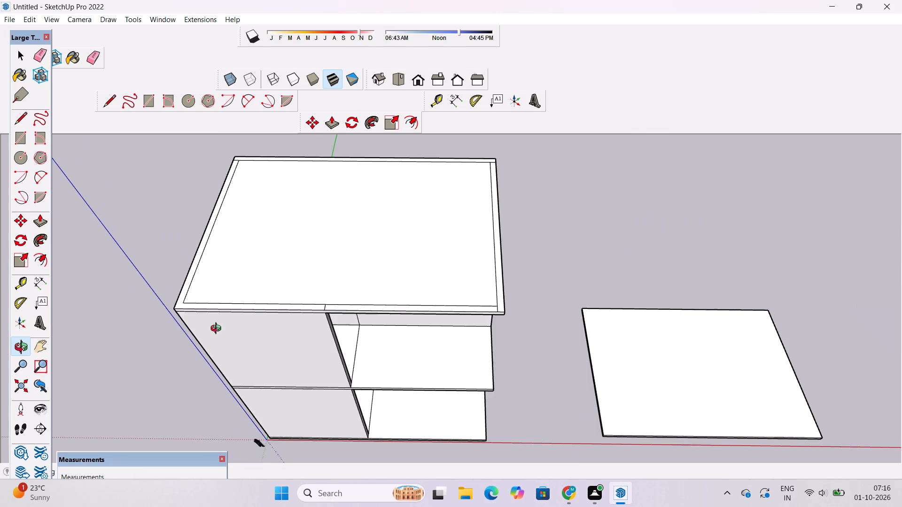
pyautogui.scroll(-8, 218, 330)
pyautogui.keyDown('shift'); pyautogui.moveTo(243, 307); pyautogui.dragTo(237, 315); pyautogui.keyUp('shift')
pyautogui.moveTo(235, 328); pyautogui.dragTo(243, 276)
pyautogui.scroll(9, 247, 275)
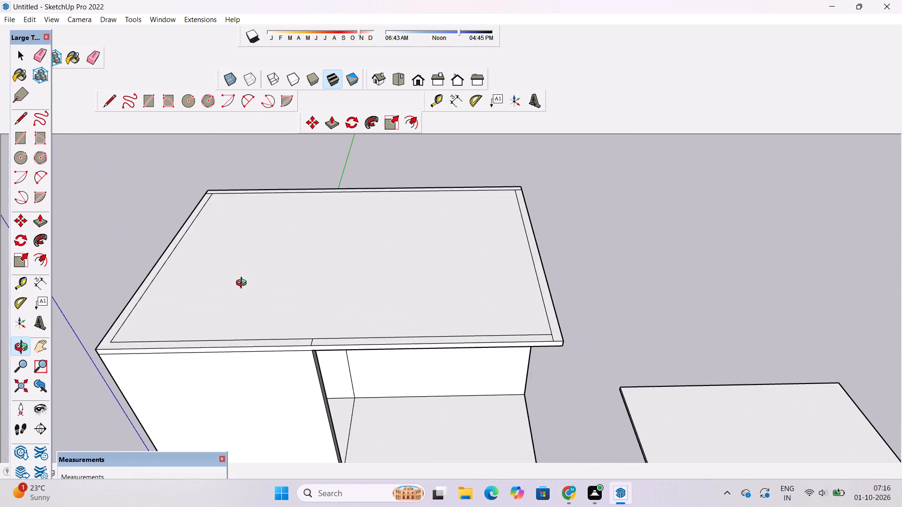
pyautogui.moveTo(239, 296); pyautogui.dragTo(250, 247)
pyautogui.keyDown('shift'); pyautogui.moveTo(254, 246); pyautogui.dragTo(254, 261); pyautogui.keyUp('shift')
pyautogui.moveTo(254, 263); pyautogui.dragTo(256, 298)
pyautogui.scroll(-4, 256, 298)
pyautogui.keyDown('shift'); pyautogui.moveTo(220, 300); pyautogui.dragTo(274, 297); pyautogui.keyUp('shift')
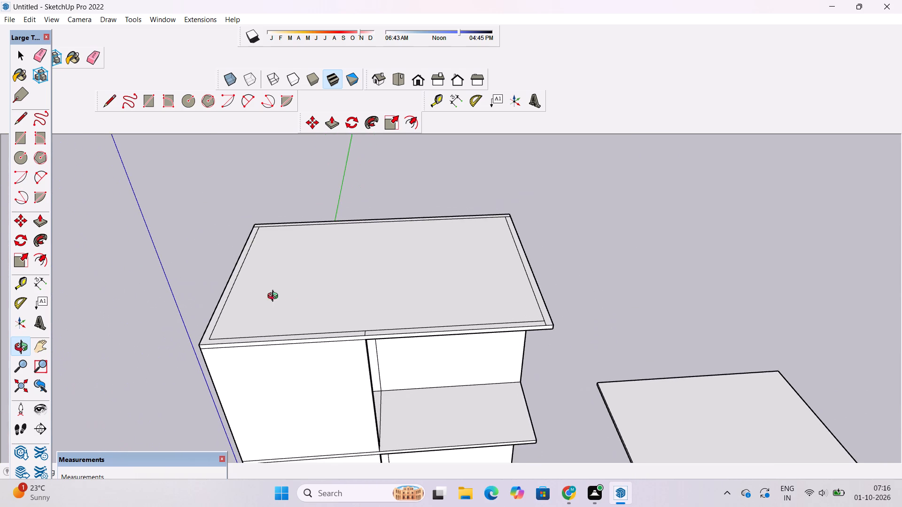
# Draw a 1' 6" line from the inner border's front corner beside the origin to the roof slab's outer side edge.
pyautogui.scroll(5, 244, 296)
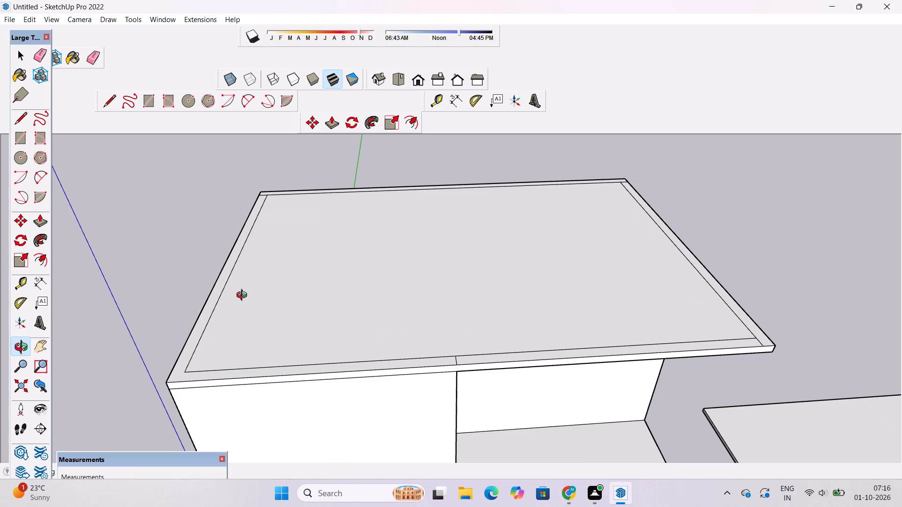
pyautogui.press('l')
pyautogui.scroll(8, 194, 401)
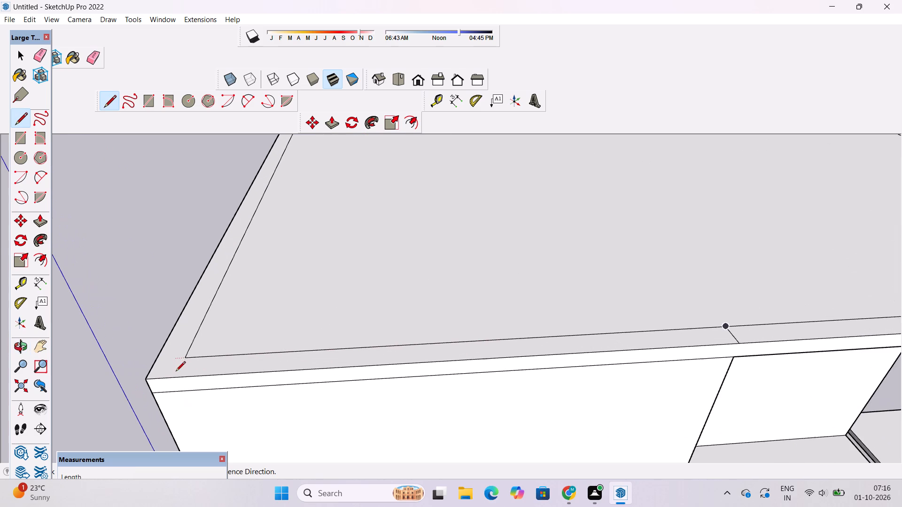
pyautogui.scroll(-1, 176, 363)
pyautogui.scroll(5, 176, 363)
pyautogui.scroll(-2, 179, 361)
pyautogui.scroll(10, 179, 361)
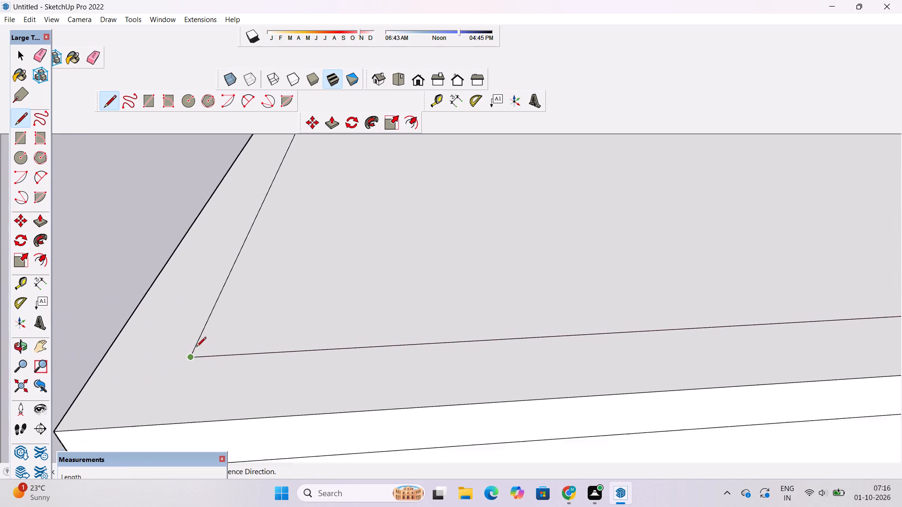
pyautogui.scroll(2, 196, 347)
pyautogui.click(189, 360)
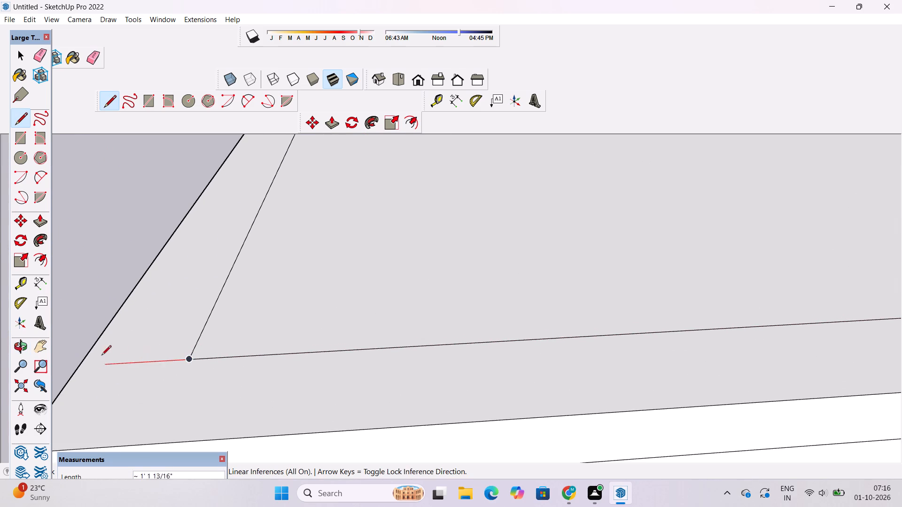
pyautogui.click(77, 369)
pyautogui.scroll(-12, 92, 358)
pyautogui.press('space')
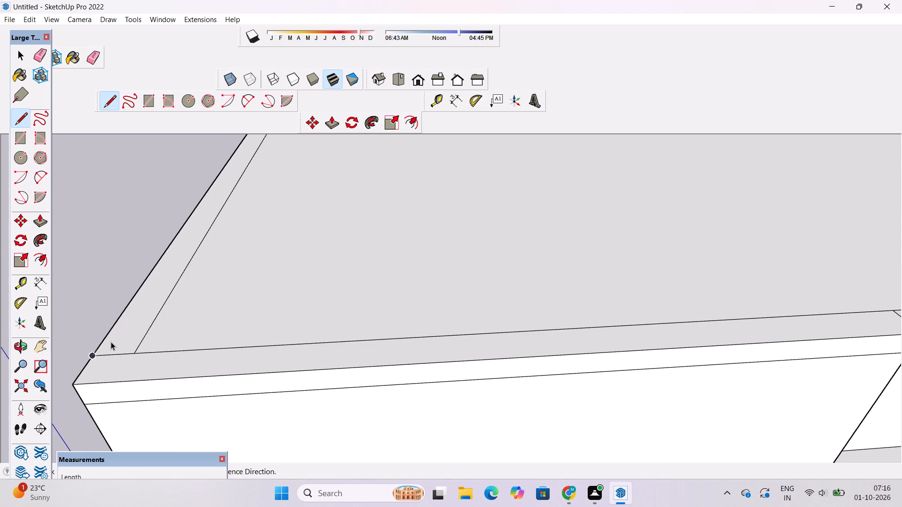
# Push/Pull the origin-side section of the roof slab's front border strip up 18' as a parapet.
pyautogui.press('o')
pyautogui.scroll(-10, 103, 330)
pyautogui.keyDown('shift'); pyautogui.moveTo(90, 345); pyautogui.dragTo(181, 343); pyautogui.keyUp('shift')
pyautogui.scroll(6, 185, 346)
pyautogui.keyDown('shift'); pyautogui.moveTo(202, 348); pyautogui.dragTo(140, 311); pyautogui.keyUp('shift')
pyautogui.scroll(-7, 140, 311)
pyautogui.moveTo(129, 323); pyautogui.dragTo(235, 321)
pyautogui.scroll(-7, 241, 318)
pyautogui.moveTo(303, 338); pyautogui.dragTo(287, 338)
pyautogui.moveTo(287, 338); pyautogui.dragTo(254, 338)
pyautogui.keyDown('shift'); pyautogui.scroll(6, 254, 337); pyautogui.keyUp('shift')
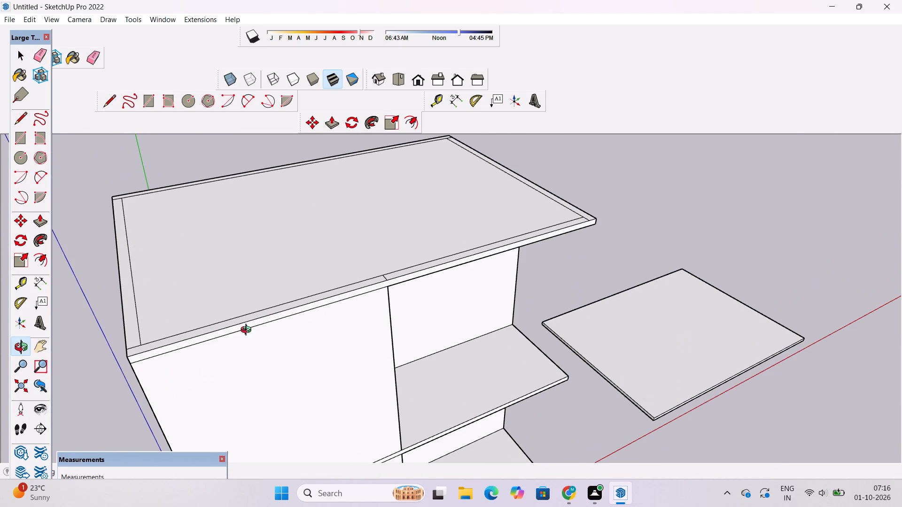
pyautogui.press('p')
pyautogui.scroll(-2, 248, 331)
pyautogui.scroll(7, 262, 313)
pyautogui.scroll(-3, 274, 311)
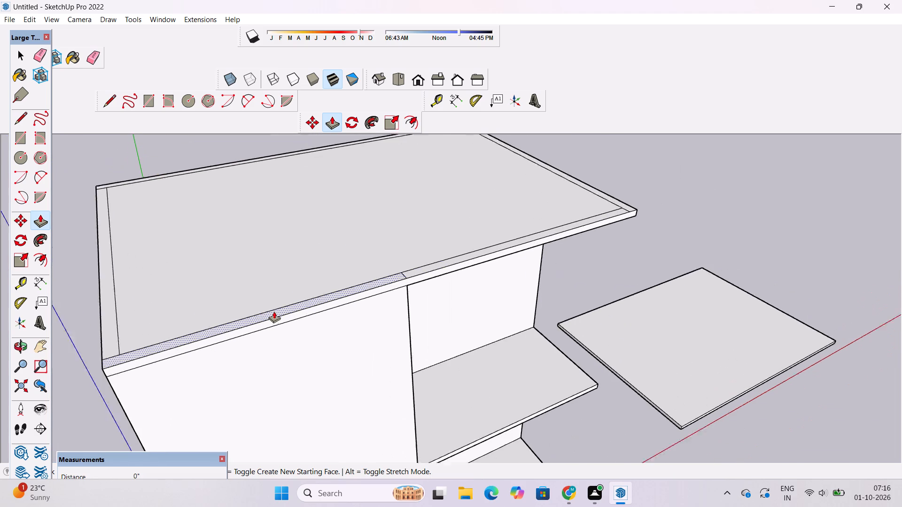
pyautogui.scroll(-2, 274, 311)
pyautogui.click(274, 311)
pyautogui.scroll(-3, 276, 297)
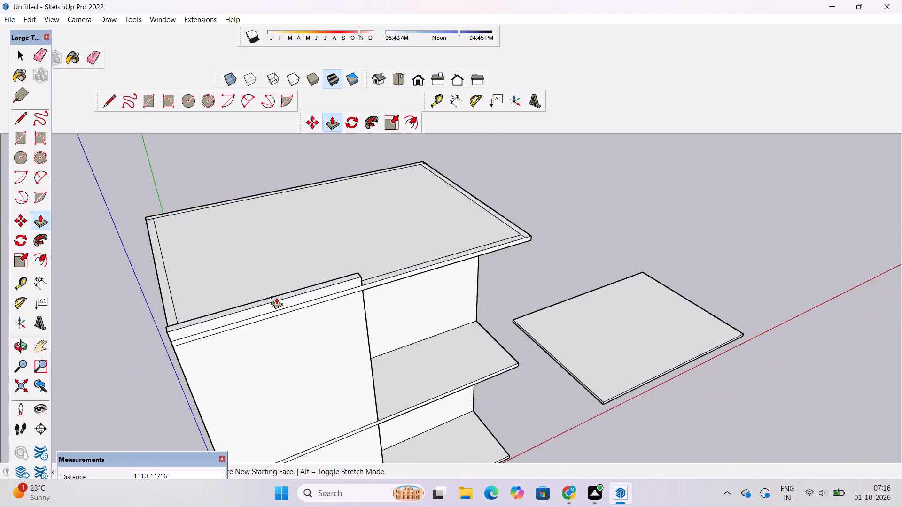
pyautogui.scroll(-6, 276, 297)
pyautogui.scroll(4, 276, 276)
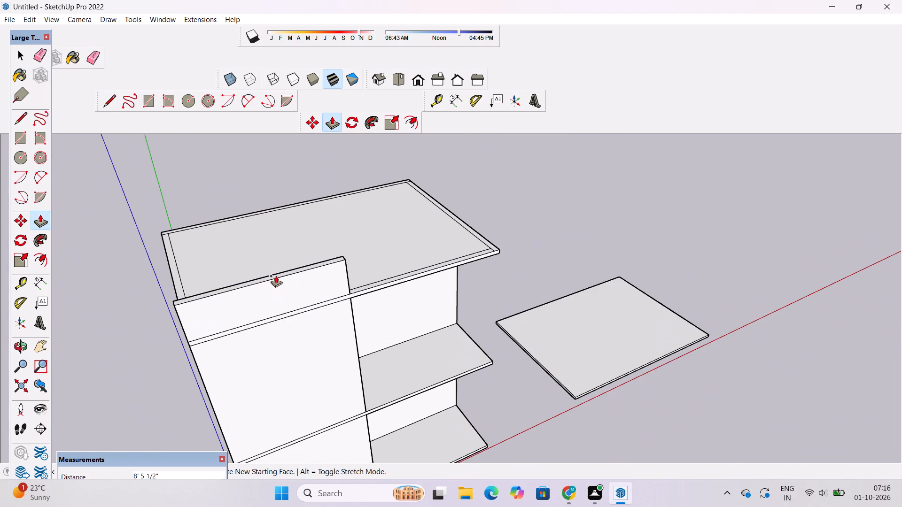
pyautogui.press('o')
pyautogui.moveTo(291, 322); pyautogui.dragTo(267, 259)
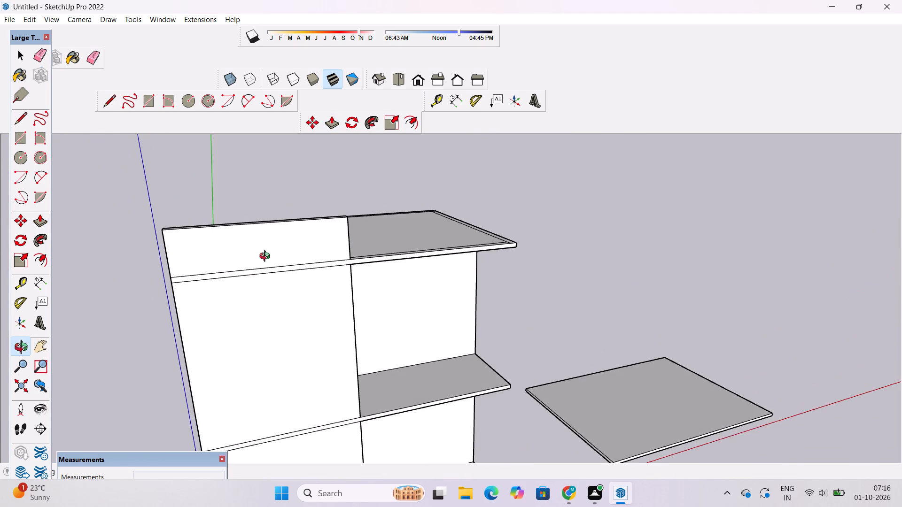
pyautogui.scroll(-3, 267, 257)
pyautogui.keyDown('shift'); pyautogui.moveTo(267, 257); pyautogui.dragTo(269, 263); pyautogui.keyUp('shift')
pyautogui.moveTo(269, 263); pyautogui.dragTo(285, 305)
pyautogui.keyDown('shift'); pyautogui.scroll(-6, 275, 286); pyautogui.keyUp('shift')
pyautogui.moveTo(275, 286); pyautogui.dragTo(287, 319)
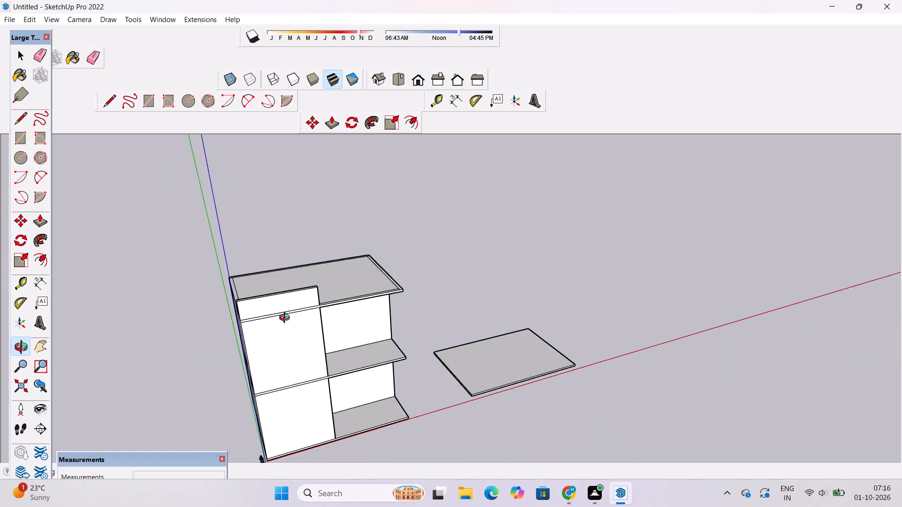
pyautogui.moveTo(287, 319); pyautogui.dragTo(288, 323)
pyautogui.keyDown('shift'); pyautogui.scroll(11, 285, 302); pyautogui.keyUp('shift')
pyautogui.keyDown('shift'); pyautogui.moveTo(284, 297); pyautogui.dragTo(291, 314); pyautogui.keyUp('shift')
pyautogui.keyDown('shift'); pyautogui.scroll(6, 292, 315); pyautogui.keyUp('shift')
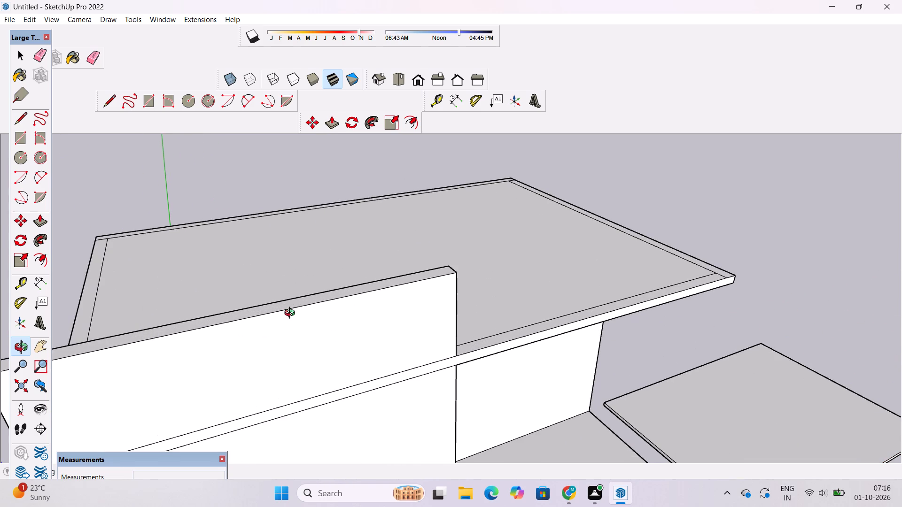
pyautogui.press('p')
pyautogui.scroll(-8, 285, 269)
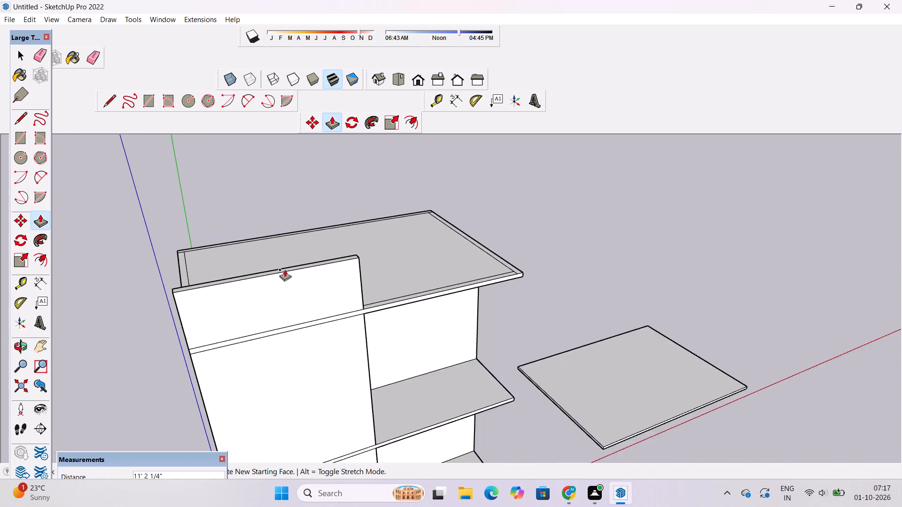
pyautogui.scroll(-8, 285, 269)
pyautogui.scroll(6, 288, 251)
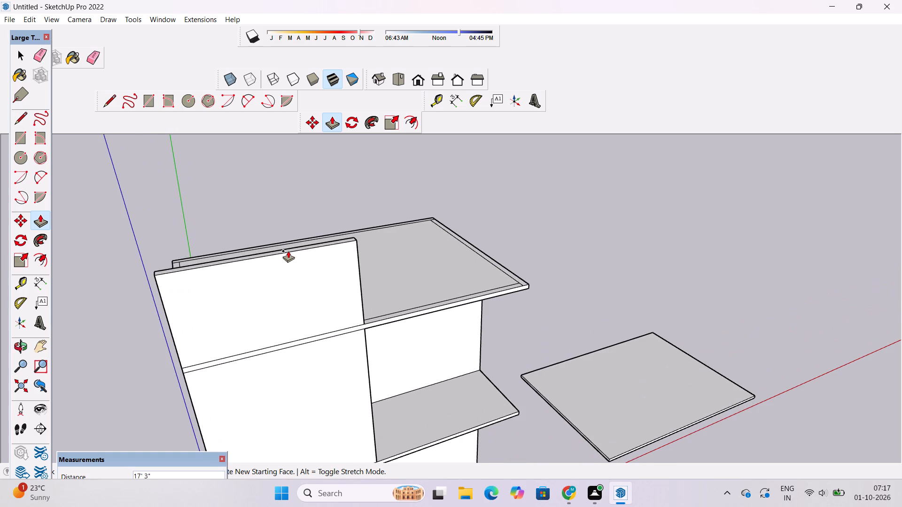
pyautogui.press('1')
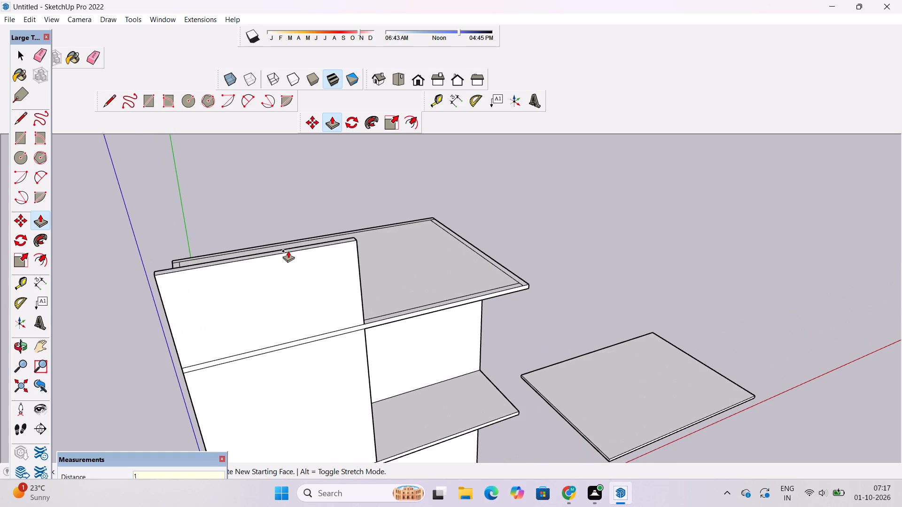
pyautogui.press('8')
pyautogui.press("'")
pyautogui.press('Return')
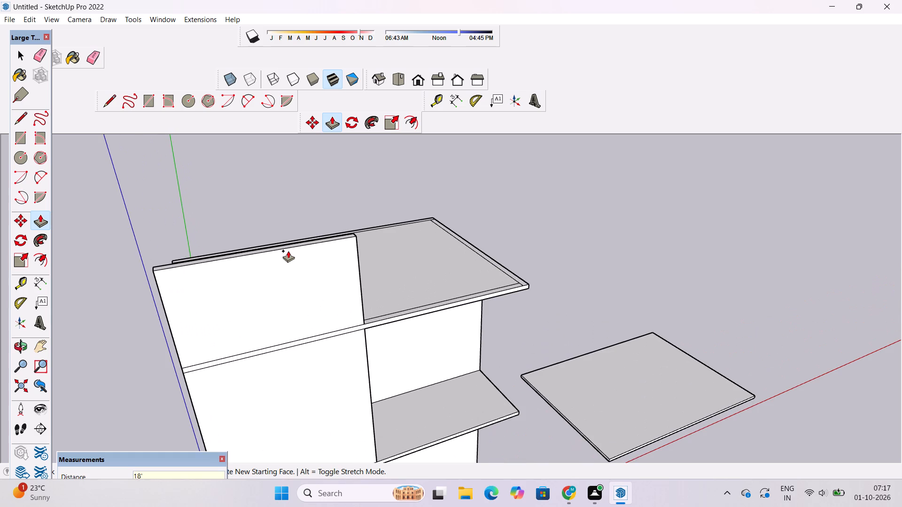
# Examine the raised front parapet, the roof slab and the open bays of both storeys.
pyautogui.press('o')
pyautogui.scroll(-14, 213, 270)
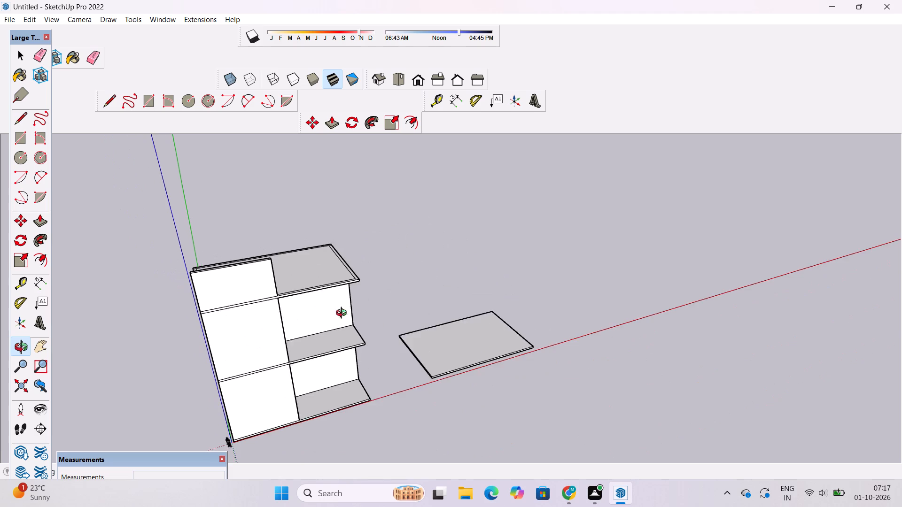
pyautogui.moveTo(339, 318); pyautogui.dragTo(260, 355)
pyautogui.scroll(12, 285, 242)
pyautogui.scroll(-4, 269, 255)
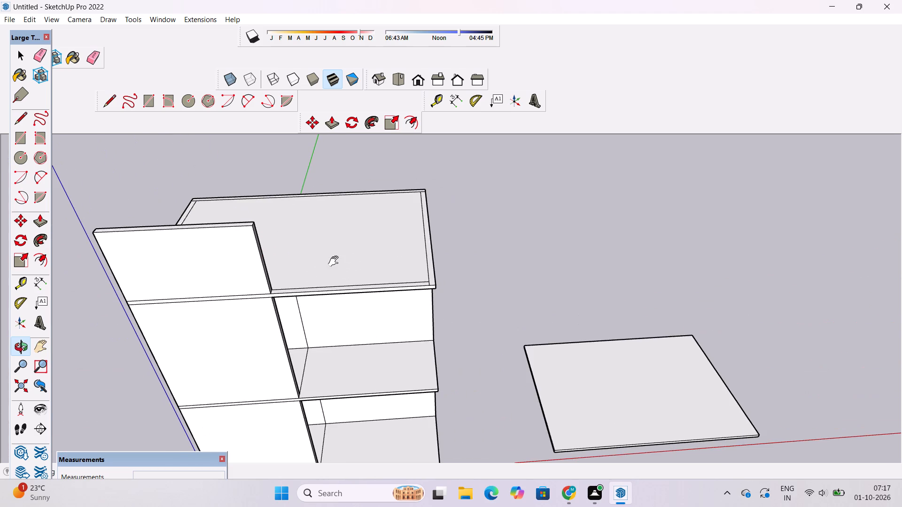
pyautogui.keyDown('shift'); pyautogui.moveTo(336, 261); pyautogui.dragTo(329, 311); pyautogui.keyUp('shift')
pyautogui.scroll(2, 326, 311)
pyautogui.scroll(-7, 326, 311)
pyautogui.moveTo(312, 354); pyautogui.dragTo(303, 290)
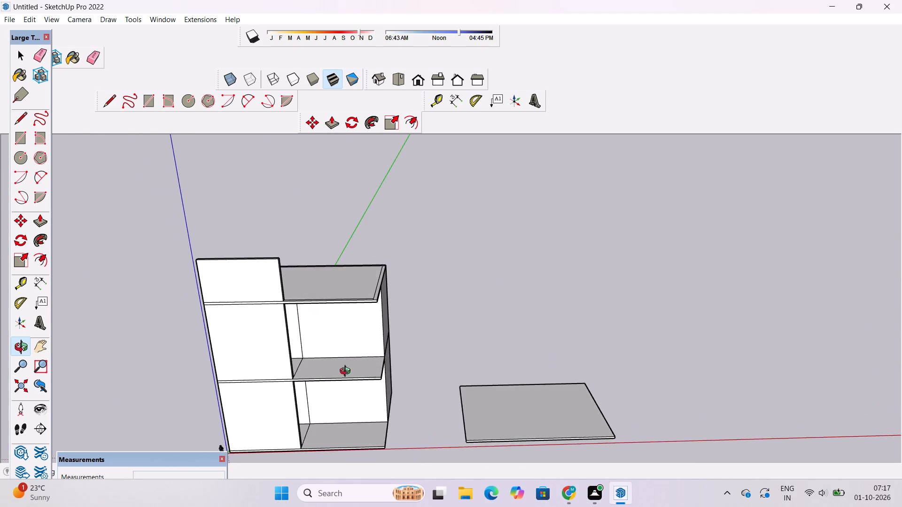
pyautogui.keyDown('shift'); pyautogui.moveTo(347, 373); pyautogui.dragTo(346, 304); pyautogui.keyUp('shift')
pyautogui.moveTo(348, 299); pyautogui.dragTo(376, 407)
pyautogui.scroll(5, 380, 325)
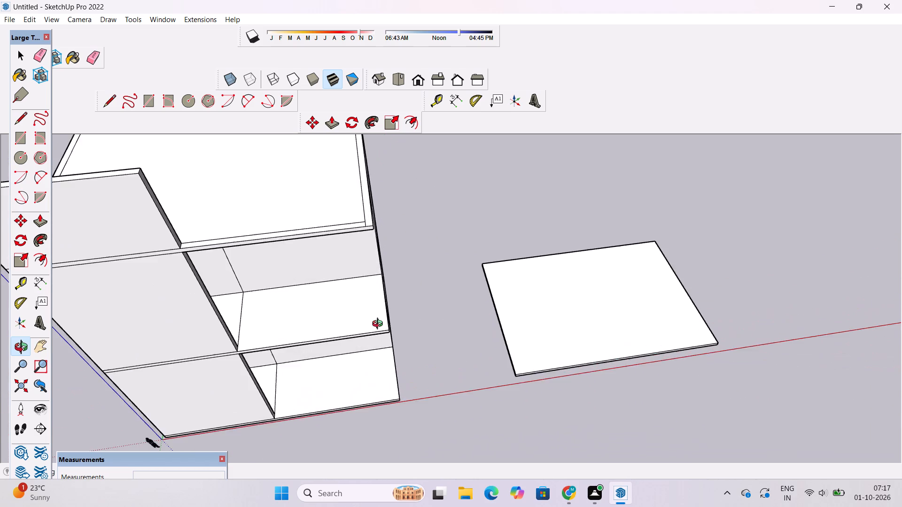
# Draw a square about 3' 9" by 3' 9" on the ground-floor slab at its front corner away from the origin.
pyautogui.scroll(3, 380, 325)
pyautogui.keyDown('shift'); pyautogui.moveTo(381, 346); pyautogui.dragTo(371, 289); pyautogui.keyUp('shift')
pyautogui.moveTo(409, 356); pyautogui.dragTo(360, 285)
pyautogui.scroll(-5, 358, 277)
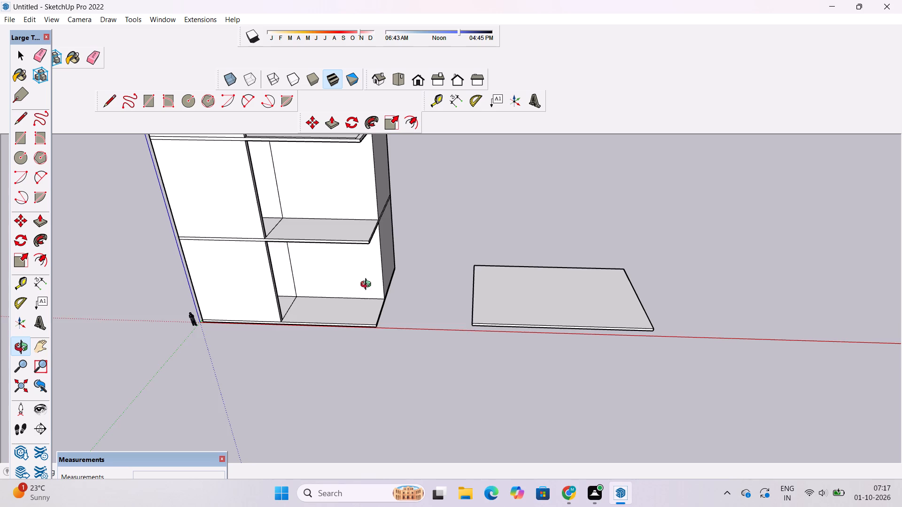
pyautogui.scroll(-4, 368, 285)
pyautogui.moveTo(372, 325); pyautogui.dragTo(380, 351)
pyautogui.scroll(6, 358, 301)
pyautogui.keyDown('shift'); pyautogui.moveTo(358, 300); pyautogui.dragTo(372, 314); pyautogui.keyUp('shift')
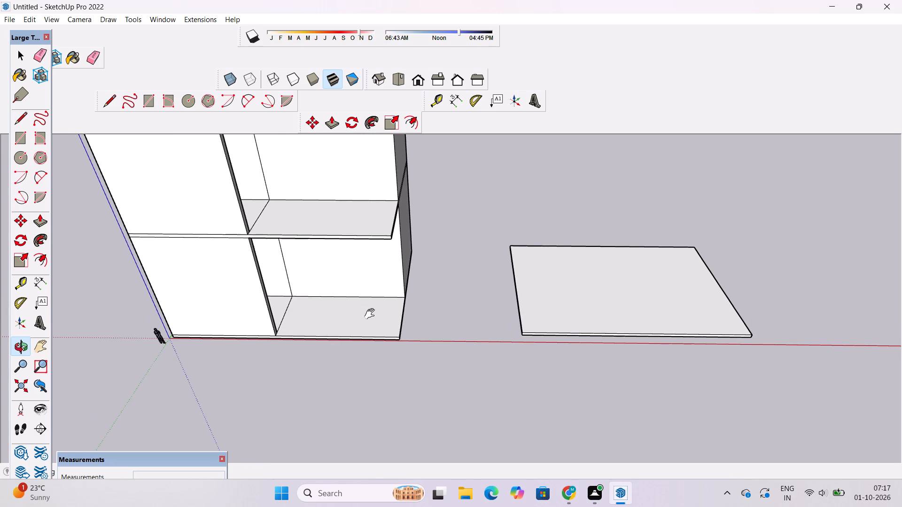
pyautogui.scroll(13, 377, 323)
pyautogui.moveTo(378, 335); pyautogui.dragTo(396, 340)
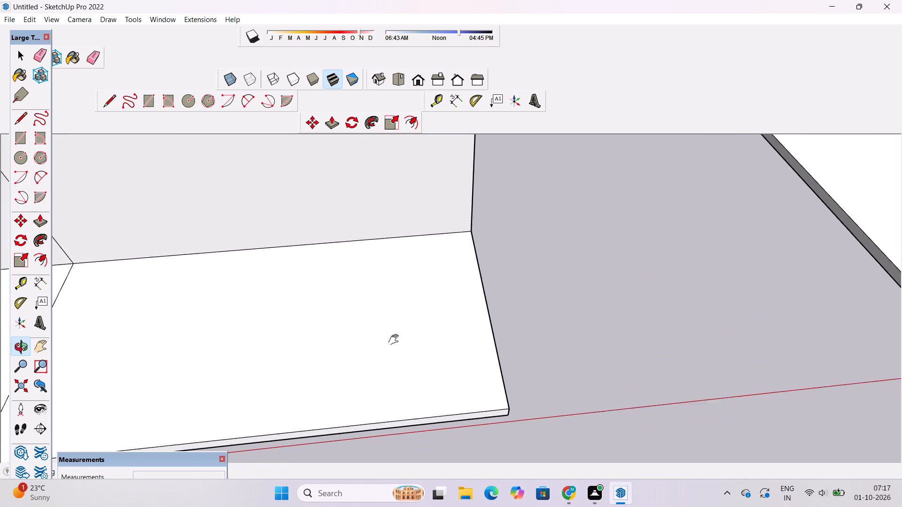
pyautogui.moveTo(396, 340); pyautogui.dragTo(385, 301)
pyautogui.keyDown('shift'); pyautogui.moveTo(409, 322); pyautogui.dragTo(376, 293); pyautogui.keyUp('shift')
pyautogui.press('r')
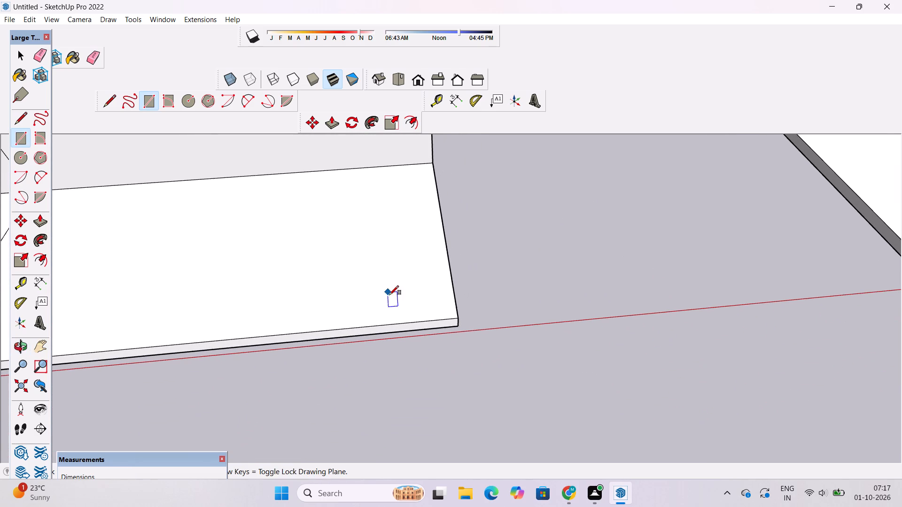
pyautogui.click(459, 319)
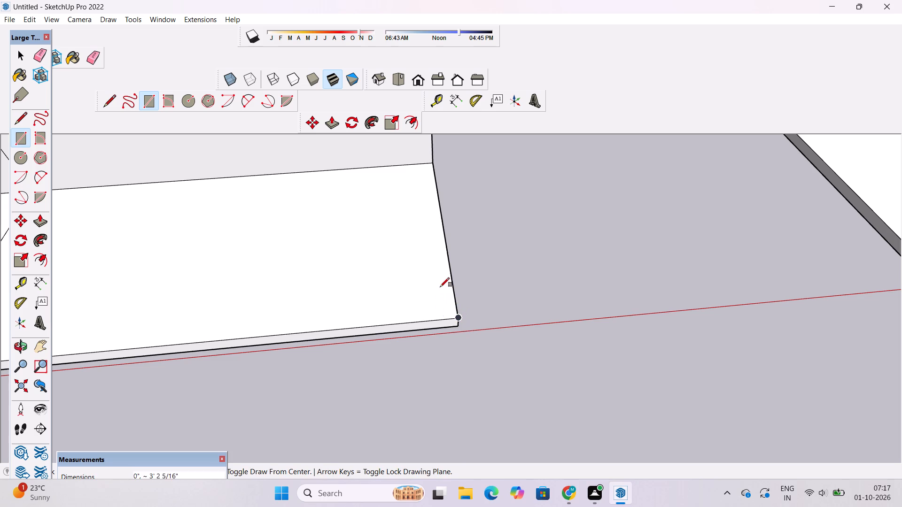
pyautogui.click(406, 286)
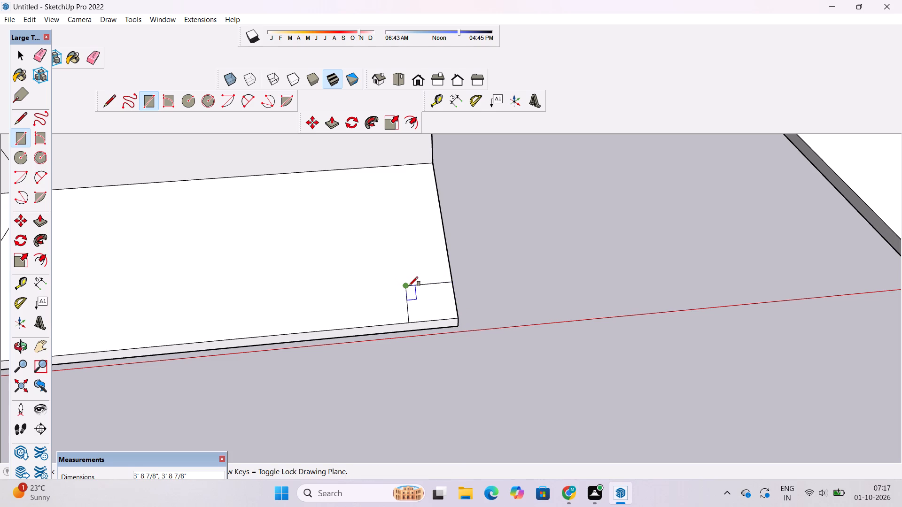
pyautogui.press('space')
# Examine the corner square on the ground-floor slab in relation to the walls and the slab above.
pyautogui.press('o')
pyautogui.scroll(-7, 417, 287)
pyautogui.keyDown('shift'); pyautogui.moveTo(420, 292); pyautogui.dragTo(433, 357); pyautogui.keyUp('shift')
pyautogui.scroll(-5, 430, 352)
pyautogui.moveTo(447, 393); pyautogui.dragTo(443, 359)
pyautogui.scroll(11, 434, 367)
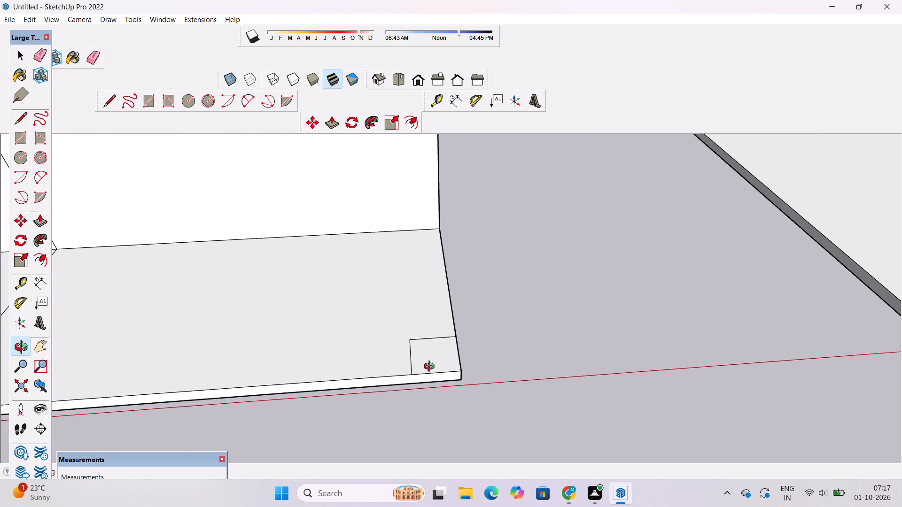
pyautogui.scroll(4, 472, 396)
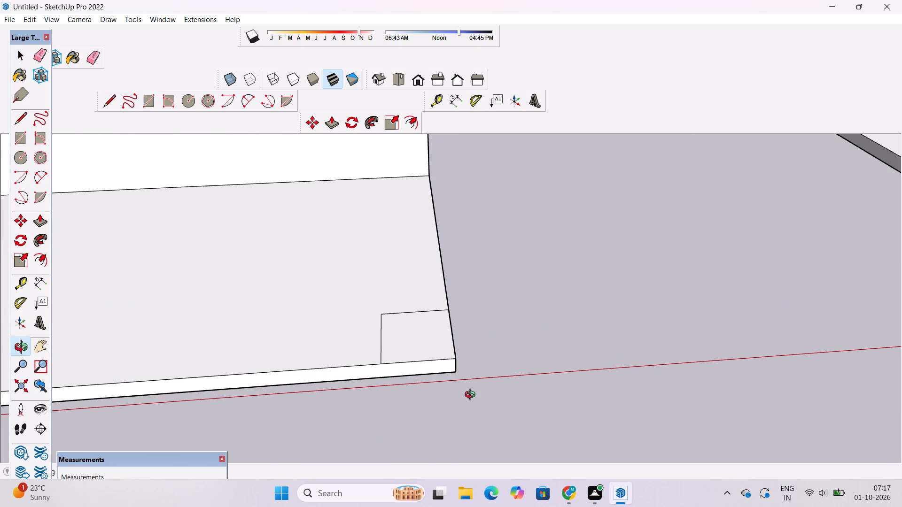
pyautogui.scroll(-11, 472, 396)
pyautogui.moveTo(507, 386); pyautogui.dragTo(472, 443)
pyautogui.scroll(5, 439, 384)
pyautogui.keyDown('shift'); pyautogui.moveTo(440, 387); pyautogui.dragTo(470, 411); pyautogui.keyUp('shift')
pyautogui.keyDown('shift'); pyautogui.scroll(2, 470, 411); pyautogui.keyUp('shift')
pyautogui.keyDown('shift'); pyautogui.moveTo(470, 411); pyautogui.dragTo(443, 403); pyautogui.keyUp('shift')
pyautogui.keyDown('shift'); pyautogui.scroll(-3, 443, 403); pyautogui.keyUp('shift')
pyautogui.keyDown('shift'); pyautogui.moveTo(443, 403); pyautogui.dragTo(449, 412); pyautogui.keyUp('shift')
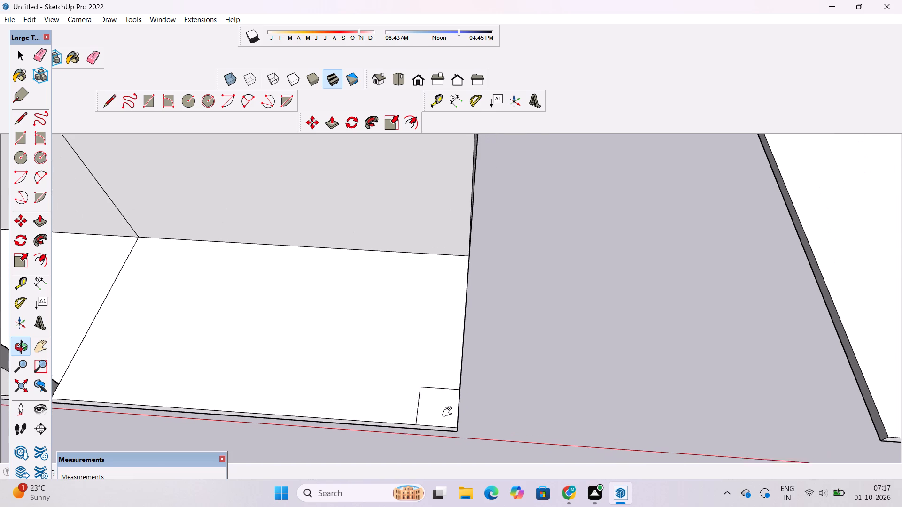
pyautogui.keyDown('shift'); pyautogui.moveTo(449, 412); pyautogui.dragTo(450, 413); pyautogui.keyUp('shift')
pyautogui.moveTo(435, 439); pyautogui.dragTo(479, 403)
pyautogui.keyDown('shift'); pyautogui.moveTo(472, 415); pyautogui.dragTo(471, 393); pyautogui.keyUp('shift')
pyautogui.scroll(-2, 471, 393)
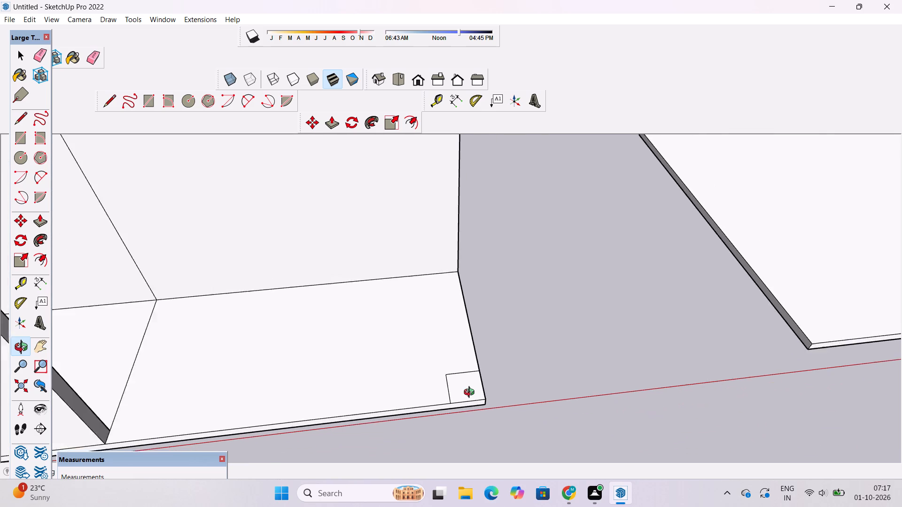
pyautogui.scroll(2, 471, 393)
pyautogui.scroll(-4, 471, 393)
pyautogui.scroll(3, 471, 393)
pyautogui.scroll(-2, 471, 393)
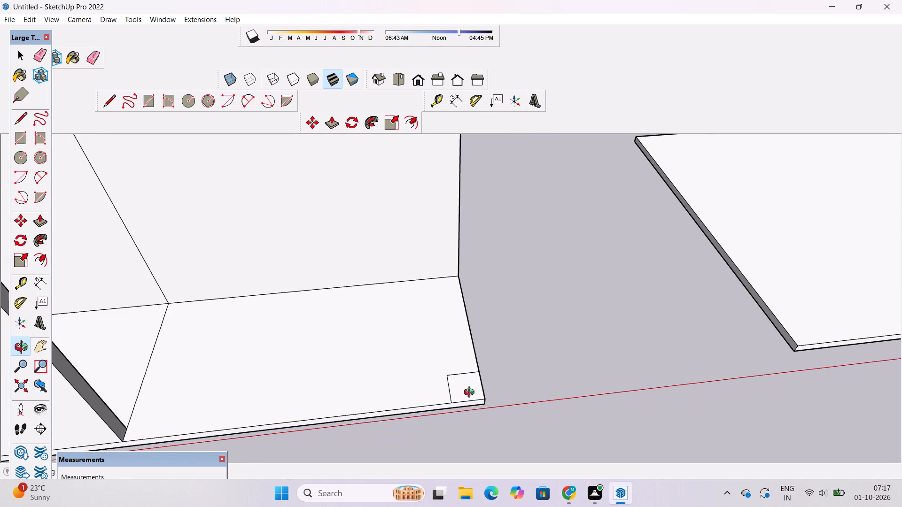
pyautogui.scroll(-3, 471, 393)
pyautogui.moveTo(474, 419); pyautogui.dragTo(433, 407)
pyautogui.keyDown('shift'); pyautogui.moveTo(424, 404); pyautogui.dragTo(395, 423); pyautogui.keyUp('shift')
pyautogui.keyDown('shift'); pyautogui.scroll(-3, 395, 423); pyautogui.keyUp('shift')
pyautogui.keyDown('shift'); pyautogui.moveTo(379, 434); pyautogui.dragTo(419, 427); pyautogui.keyUp('shift')
pyautogui.keyDown('shift'); pyautogui.moveTo(420, 410); pyautogui.dragTo(420, 382); pyautogui.keyUp('shift')
pyautogui.scroll(-5, 420, 377)
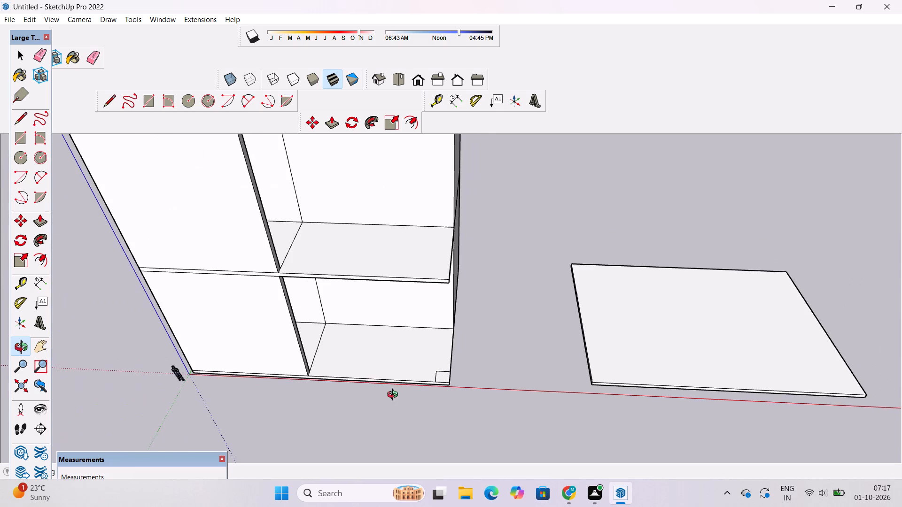
pyautogui.moveTo(382, 403); pyautogui.dragTo(452, 397)
pyautogui.scroll(9, 466, 374)
pyautogui.keyDown('shift'); pyautogui.moveTo(448, 391); pyautogui.dragTo(440, 384); pyautogui.keyUp('shift')
pyautogui.keyDown('shift'); pyautogui.scroll(8, 438, 380); pyautogui.keyUp('shift')
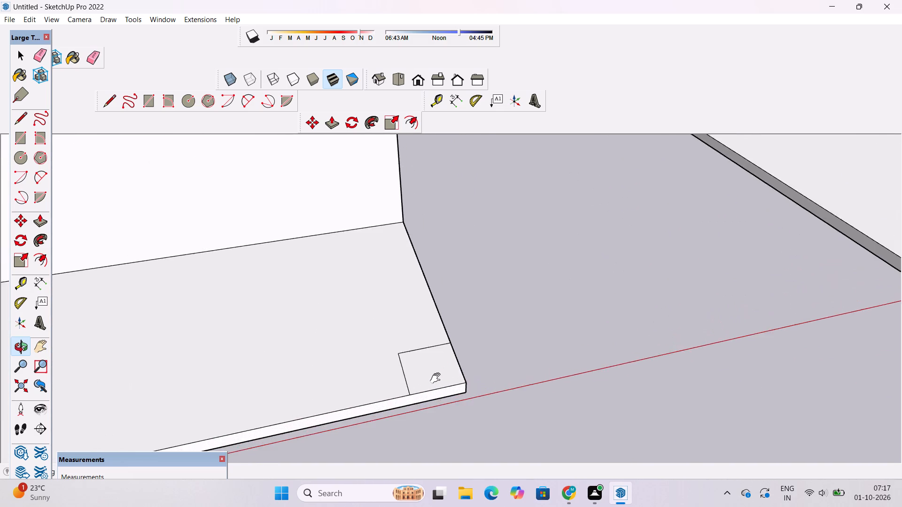
pyautogui.keyDown('shift'); pyautogui.scroll(1, 437, 378); pyautogui.keyUp('shift')
pyautogui.keyDown('shift'); pyautogui.moveTo(437, 378); pyautogui.dragTo(436, 368); pyautogui.keyUp('shift')
pyautogui.scroll(2, 436, 368)
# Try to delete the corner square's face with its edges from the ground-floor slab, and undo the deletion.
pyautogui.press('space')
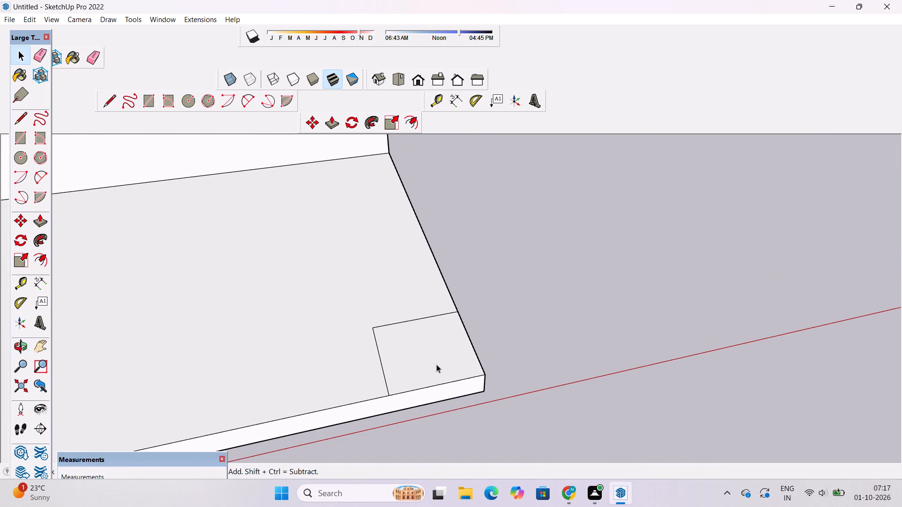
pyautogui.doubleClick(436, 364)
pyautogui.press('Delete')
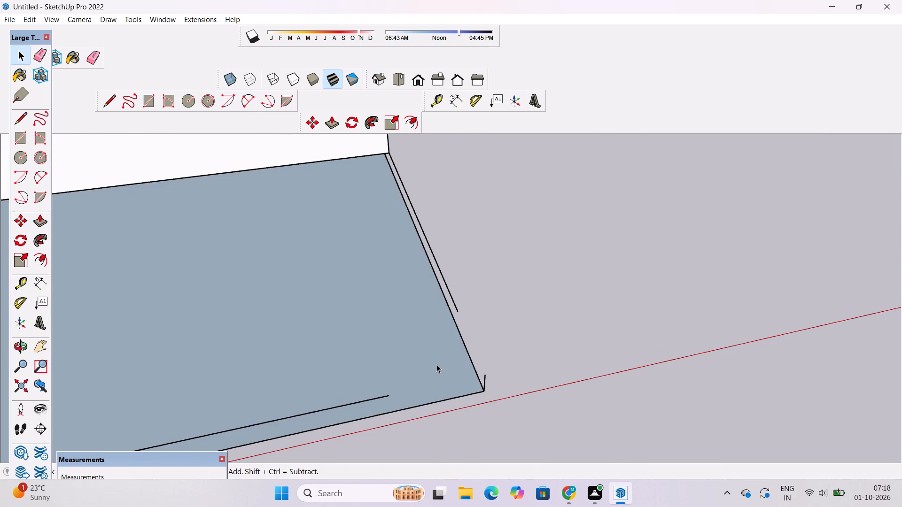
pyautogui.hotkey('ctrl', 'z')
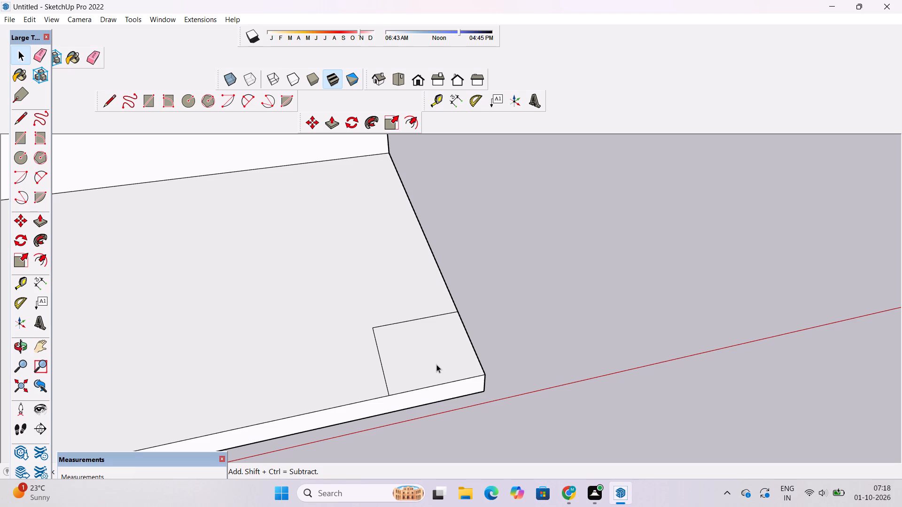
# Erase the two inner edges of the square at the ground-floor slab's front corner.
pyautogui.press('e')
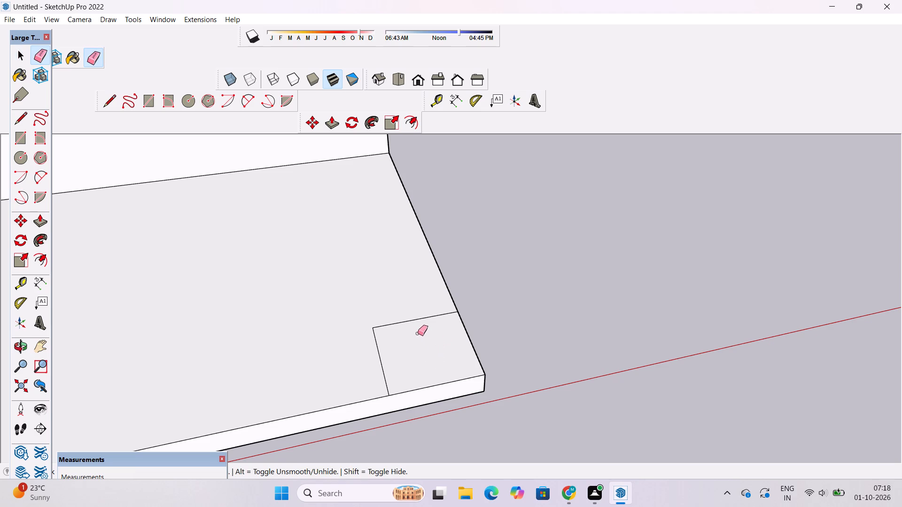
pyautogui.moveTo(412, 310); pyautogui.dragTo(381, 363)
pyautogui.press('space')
# Draw a near-square rectangle about 3' 3" by 3' 1" at the ground-floor slab's front corner away from the origin.
pyautogui.press('r')
pyautogui.scroll(-3, 385, 361)
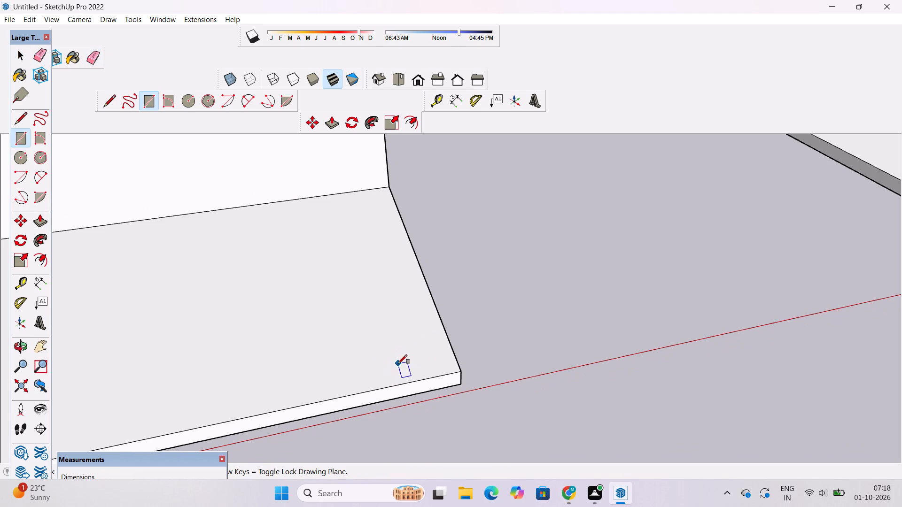
pyautogui.click(460, 372)
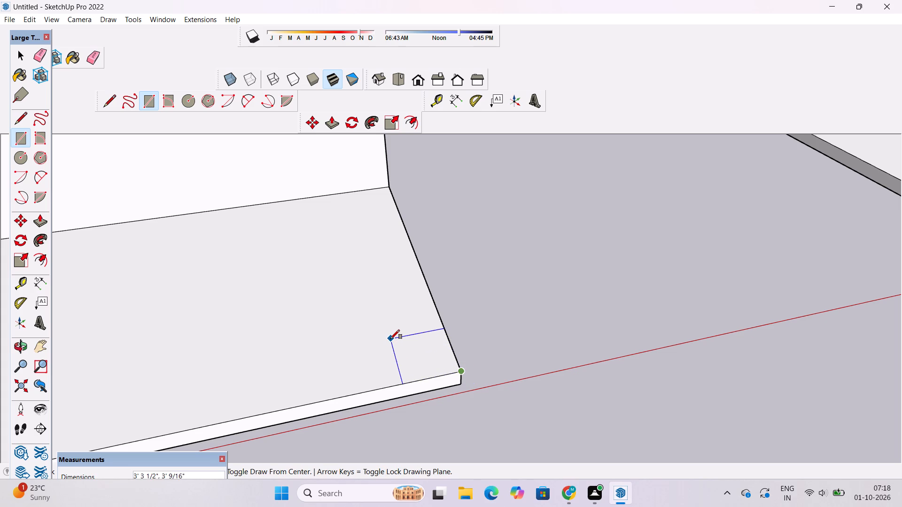
pyautogui.click(389, 338)
pyautogui.press('space')
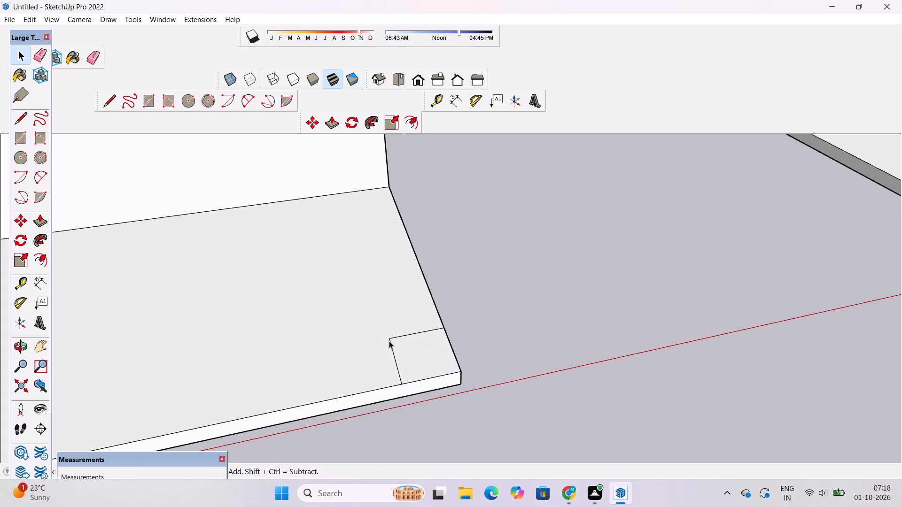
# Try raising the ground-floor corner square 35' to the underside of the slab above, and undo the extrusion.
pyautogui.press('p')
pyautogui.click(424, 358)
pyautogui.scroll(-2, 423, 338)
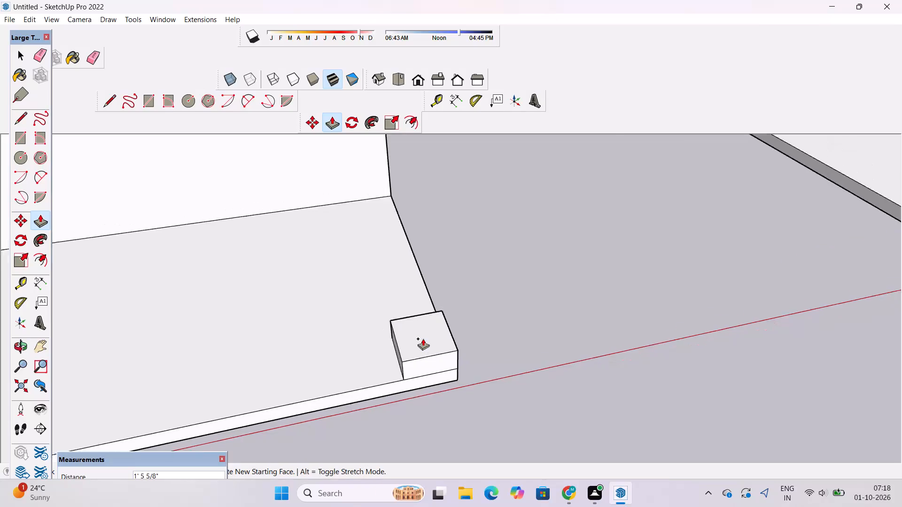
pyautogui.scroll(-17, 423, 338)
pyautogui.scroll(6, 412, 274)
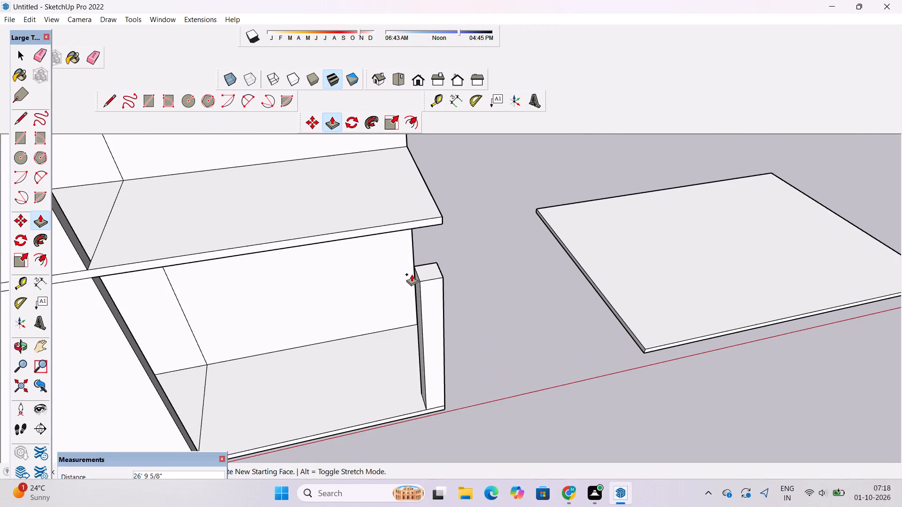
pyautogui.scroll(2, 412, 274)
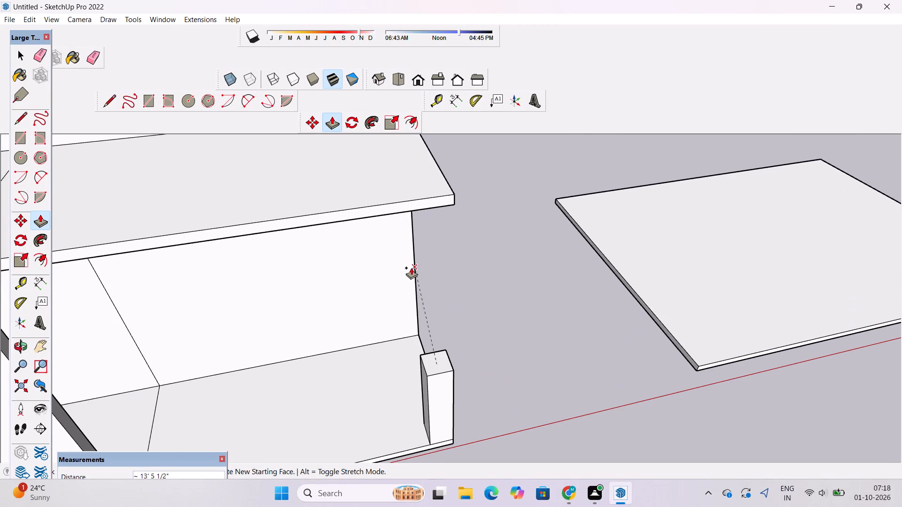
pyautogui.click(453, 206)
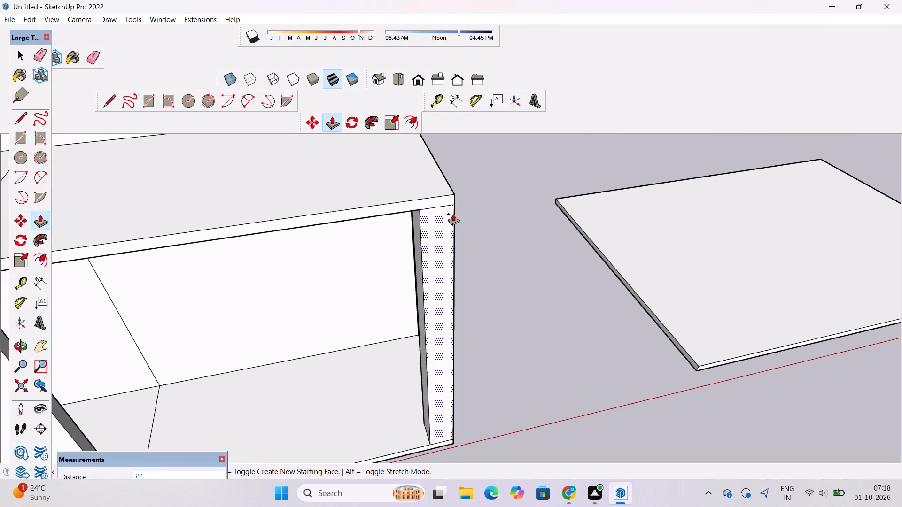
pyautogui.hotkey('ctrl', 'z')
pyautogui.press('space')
# Copy the ground-floor corner square 36' straight up onto the matching corner of the upper-floor slab.
pyautogui.scroll(-4, 428, 370)
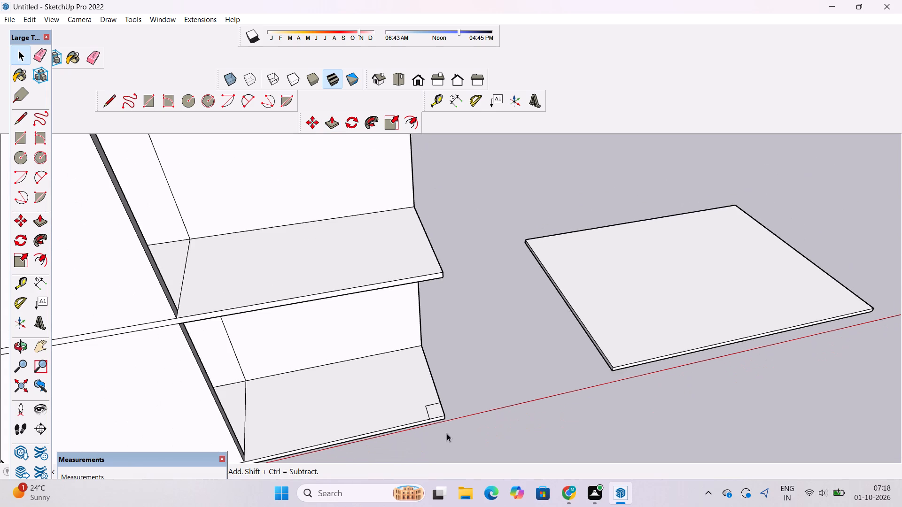
pyautogui.scroll(9, 444, 423)
pyautogui.doubleClick(435, 409)
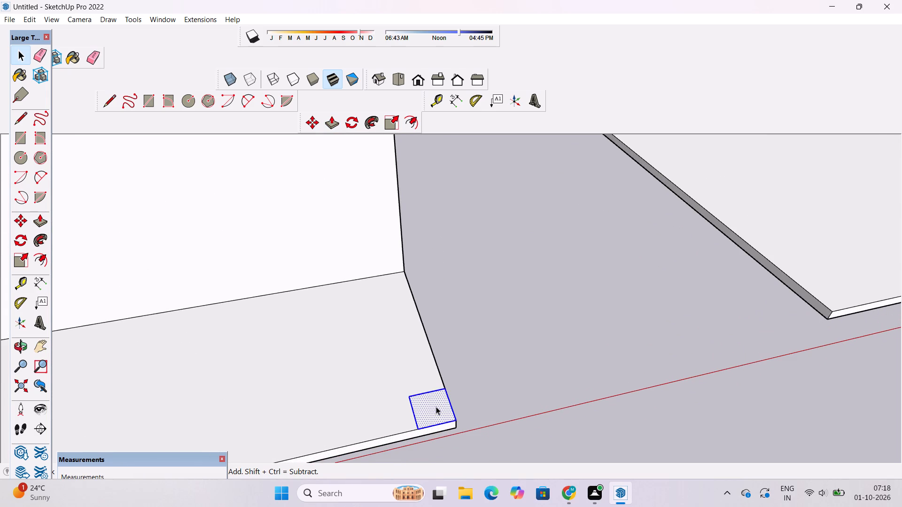
pyautogui.press('m')
pyautogui.scroll(-4, 436, 407)
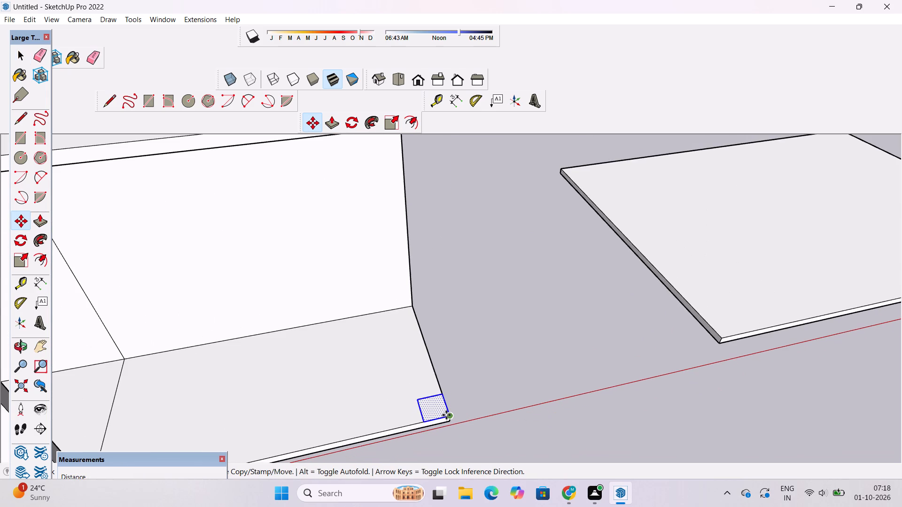
pyautogui.click(448, 416)
pyautogui.scroll(-10, 450, 376)
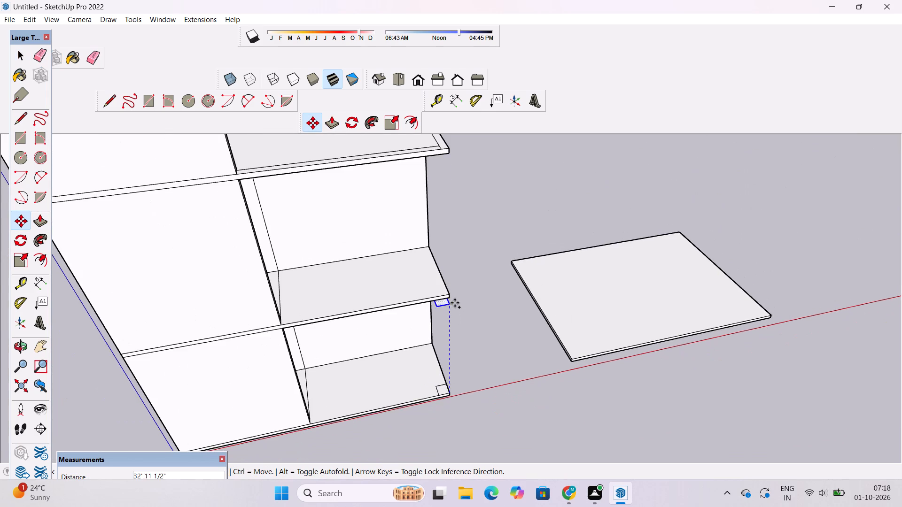
pyautogui.scroll(5, 455, 302)
pyautogui.click(444, 284)
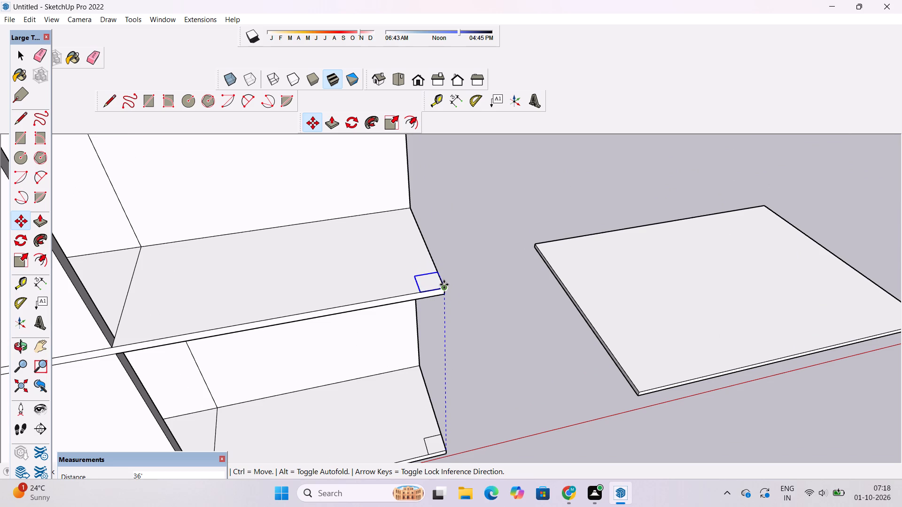
pyautogui.press('space')
pyautogui.click(529, 287)
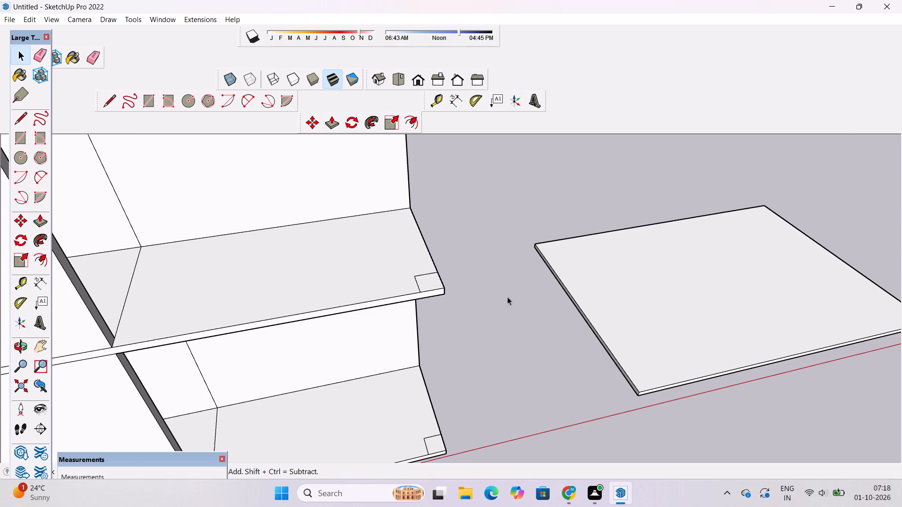
# Push/Pull the ground-floor corner square up 35' to the underside of the upper-floor slab as a column.
pyautogui.press('p')
pyautogui.scroll(-7, 417, 305)
pyautogui.scroll(4, 431, 387)
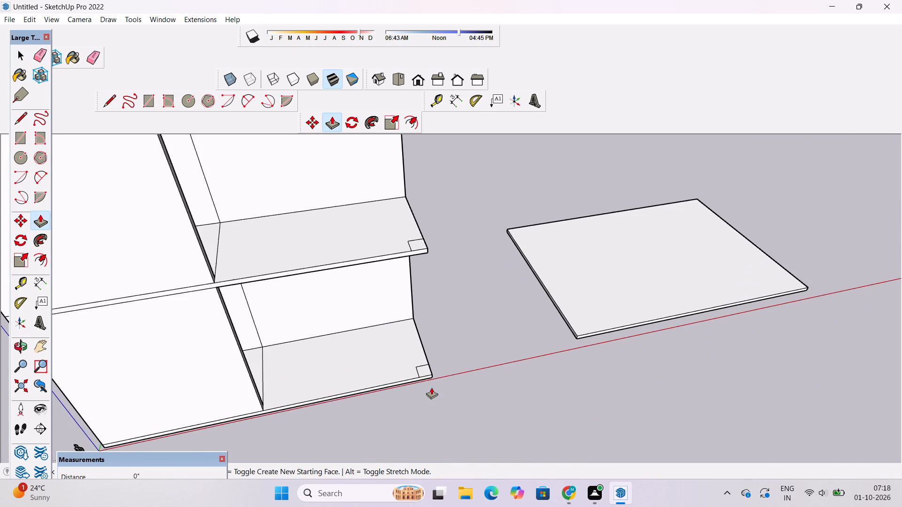
pyautogui.scroll(7, 431, 387)
pyautogui.click(423, 363)
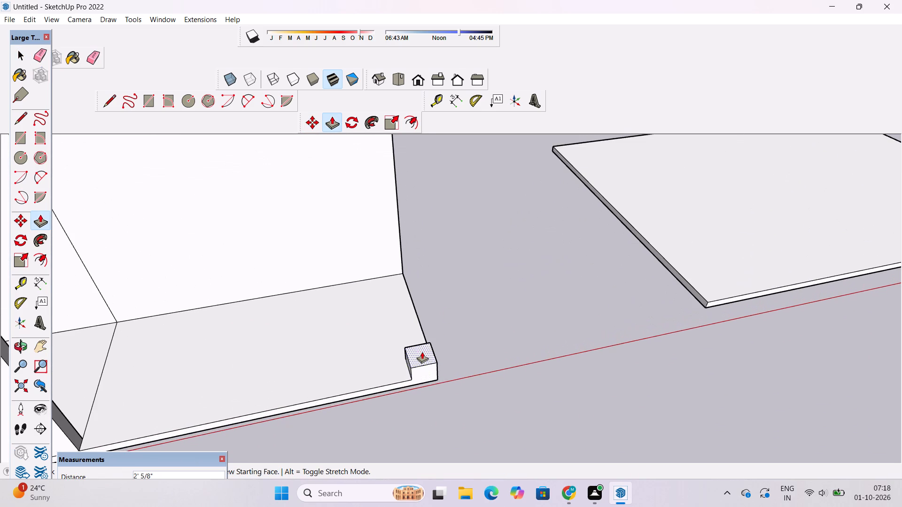
pyautogui.scroll(-7, 422, 352)
pyautogui.scroll(2, 420, 284)
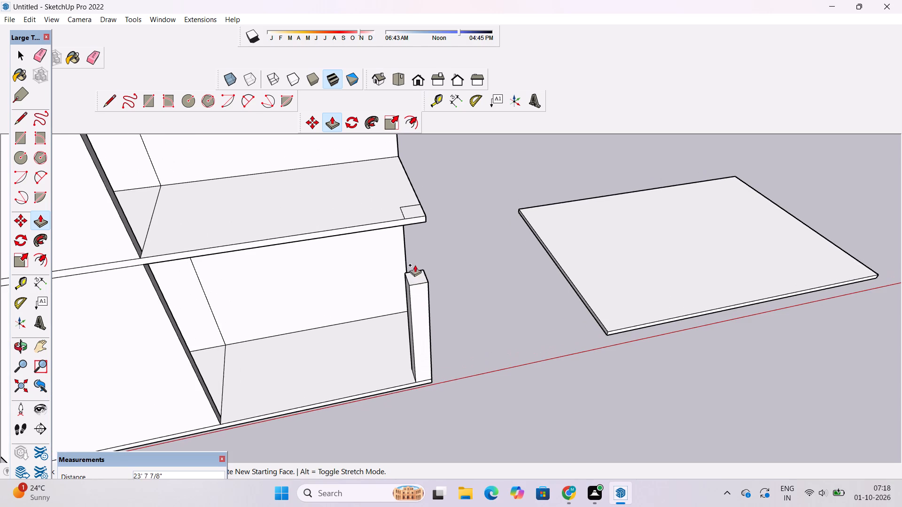
pyautogui.scroll(5, 409, 235)
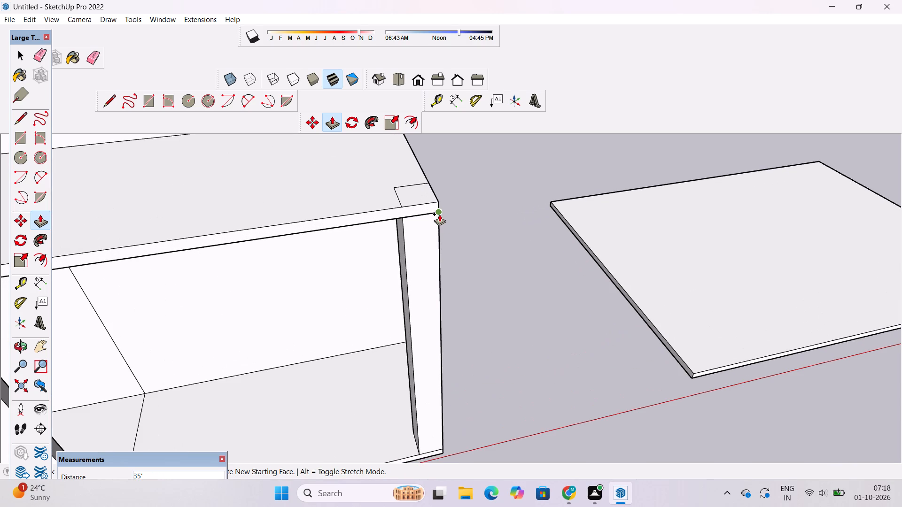
pyautogui.click(439, 210)
# Push/Pull the upper-floor corner square up 35' to the underside of the roof slab as a column.
pyautogui.scroll(-13, 378, 295)
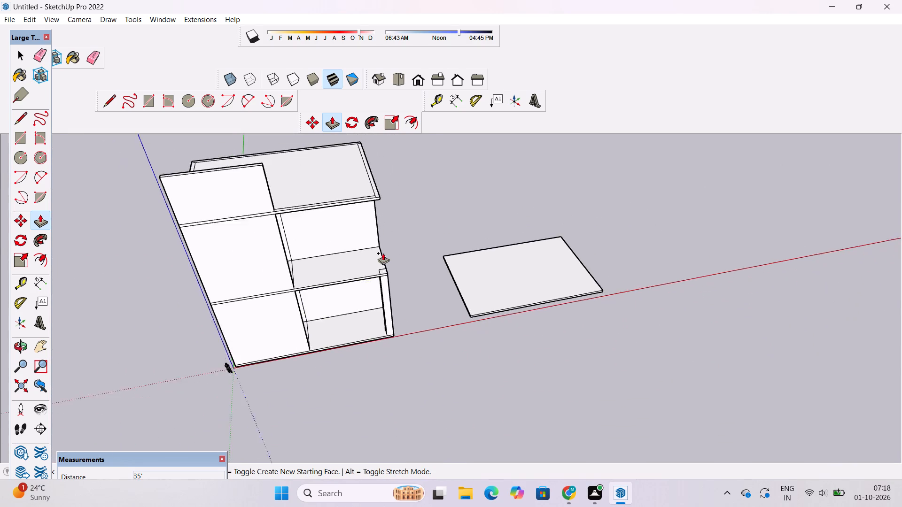
pyautogui.scroll(-2, 383, 253)
pyautogui.scroll(5, 386, 205)
pyautogui.scroll(6, 383, 256)
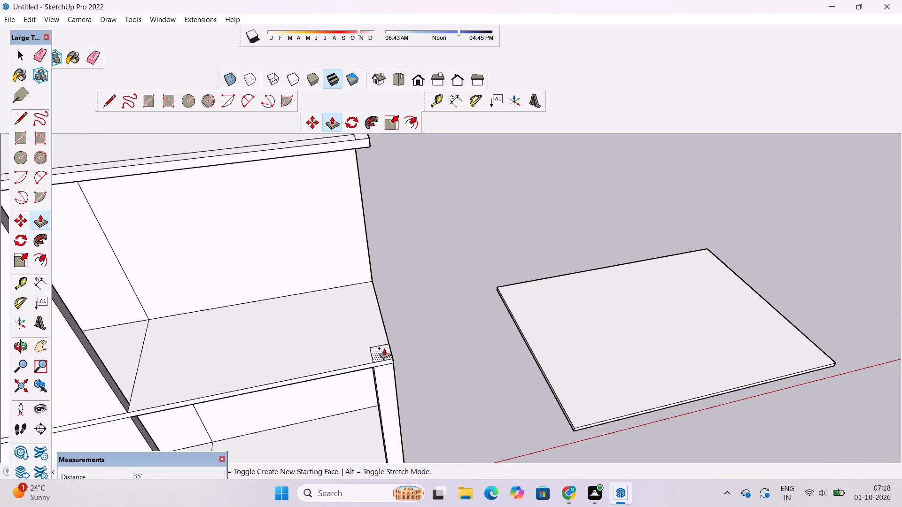
pyautogui.click(382, 353)
pyautogui.scroll(-8, 381, 321)
pyautogui.scroll(5, 373, 203)
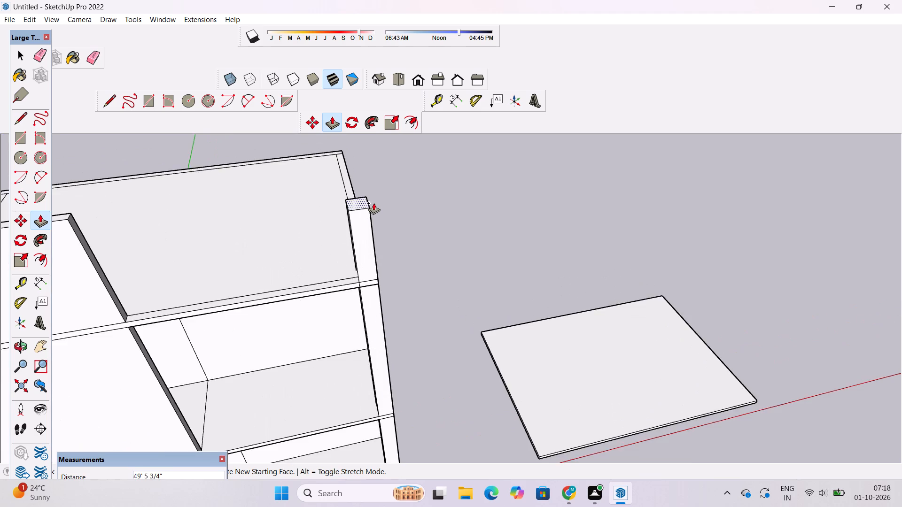
pyautogui.scroll(3, 373, 203)
pyautogui.scroll(-5, 377, 203)
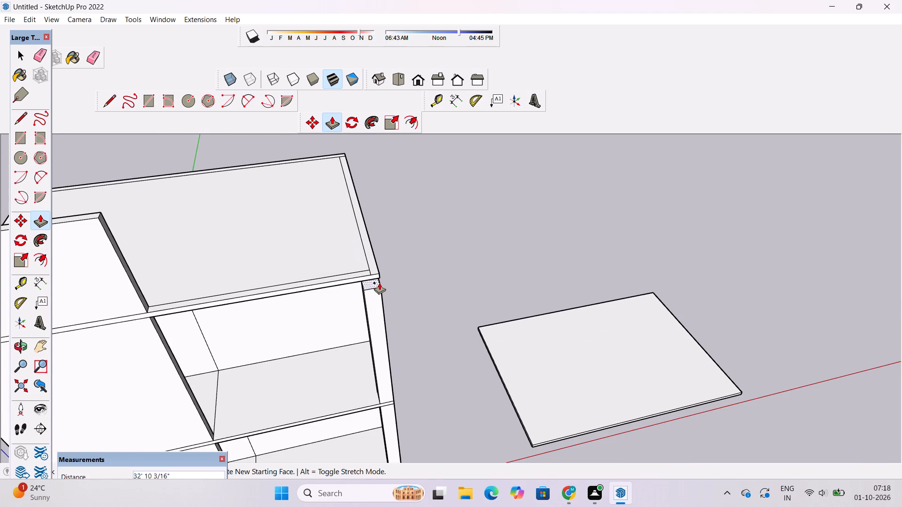
pyautogui.click(378, 277)
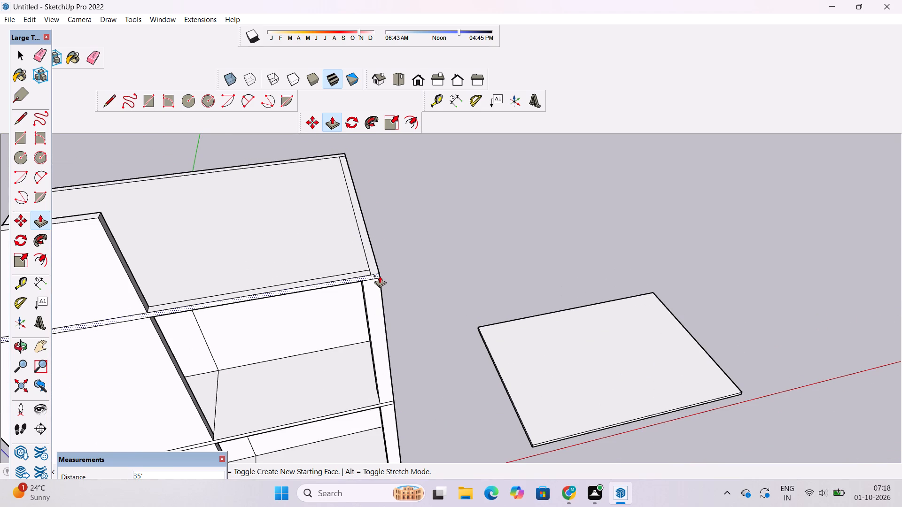
# Examine the two corner columns and the building's side openings from the front and the side.
pyautogui.press('o')
pyautogui.scroll(-13, 369, 250)
pyautogui.moveTo(381, 335); pyautogui.dragTo(348, 316)
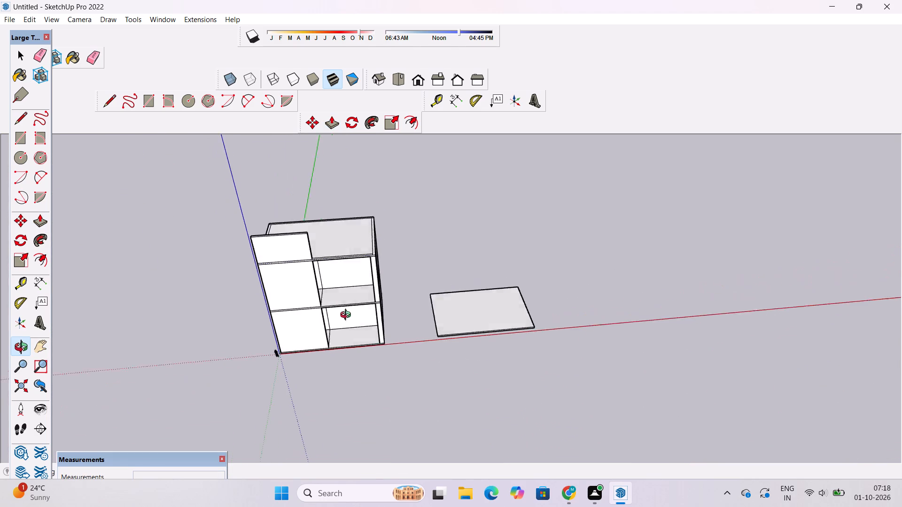
pyautogui.moveTo(348, 316); pyautogui.dragTo(339, 302)
pyautogui.scroll(-4, 337, 292)
pyautogui.keyDown('shift'); pyautogui.scroll(1, 340, 311); pyautogui.keyUp('shift')
pyautogui.keyDown('shift'); pyautogui.moveTo(340, 313); pyautogui.dragTo(375, 330); pyautogui.keyUp('shift')
pyautogui.scroll(3, 431, 298)
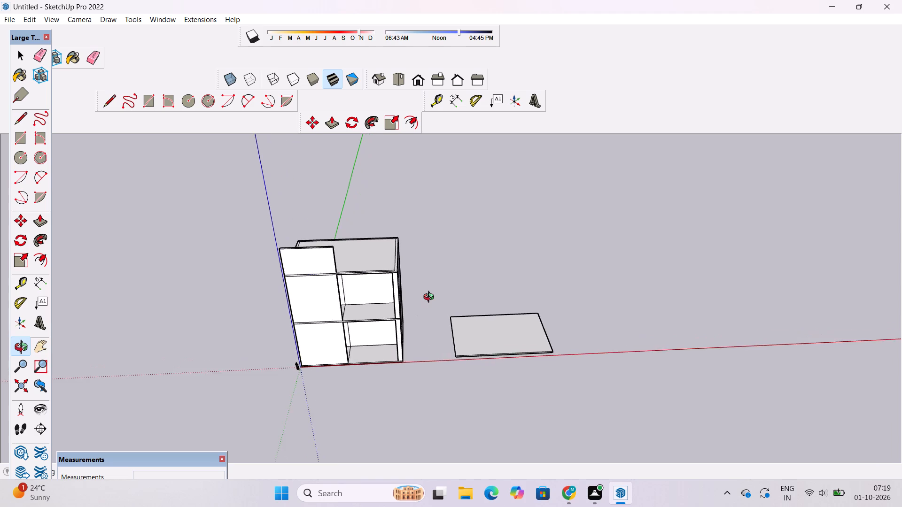
pyautogui.scroll(3, 431, 298)
pyautogui.scroll(-5, 431, 298)
pyautogui.moveTo(499, 309); pyautogui.dragTo(371, 330)
pyautogui.scroll(3, 424, 265)
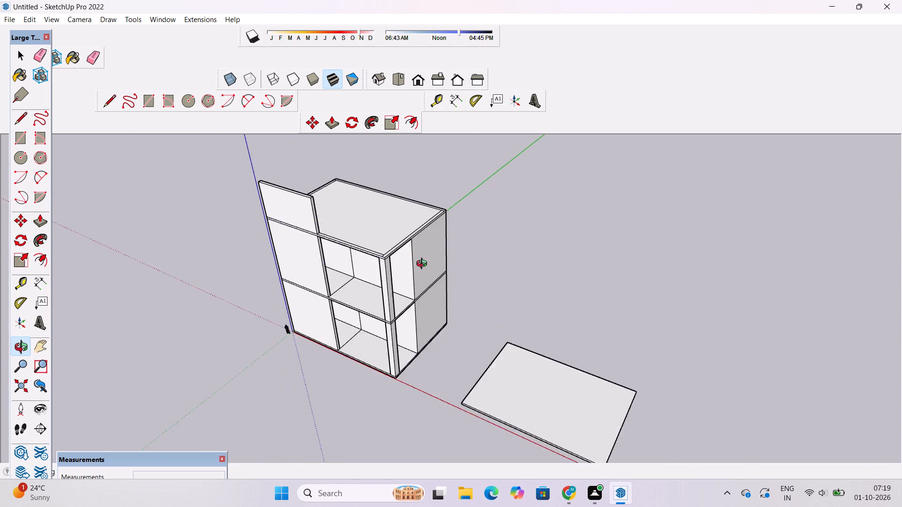
pyautogui.scroll(7, 424, 265)
pyautogui.moveTo(415, 331); pyautogui.dragTo(304, 345)
pyautogui.scroll(9, 351, 282)
pyautogui.moveTo(380, 300); pyautogui.dragTo(324, 315)
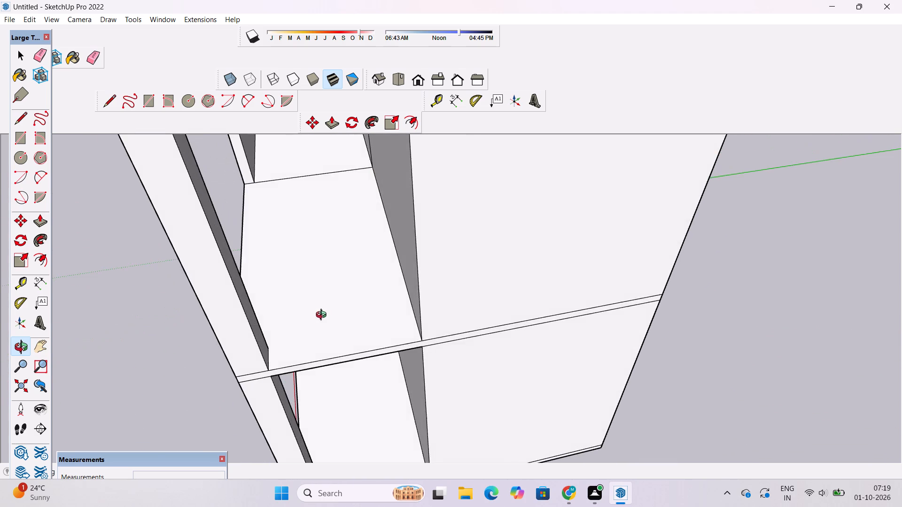
pyautogui.keyDown('shift'); pyautogui.moveTo(317, 320); pyautogui.dragTo(343, 303); pyautogui.keyUp('shift')
pyautogui.moveTo(354, 335); pyautogui.dragTo(339, 376)
pyautogui.scroll(-5, 331, 374)
pyautogui.keyDown('shift'); pyautogui.moveTo(331, 369); pyautogui.dragTo(351, 305); pyautogui.keyUp('shift')
pyautogui.moveTo(353, 337); pyautogui.dragTo(345, 354)
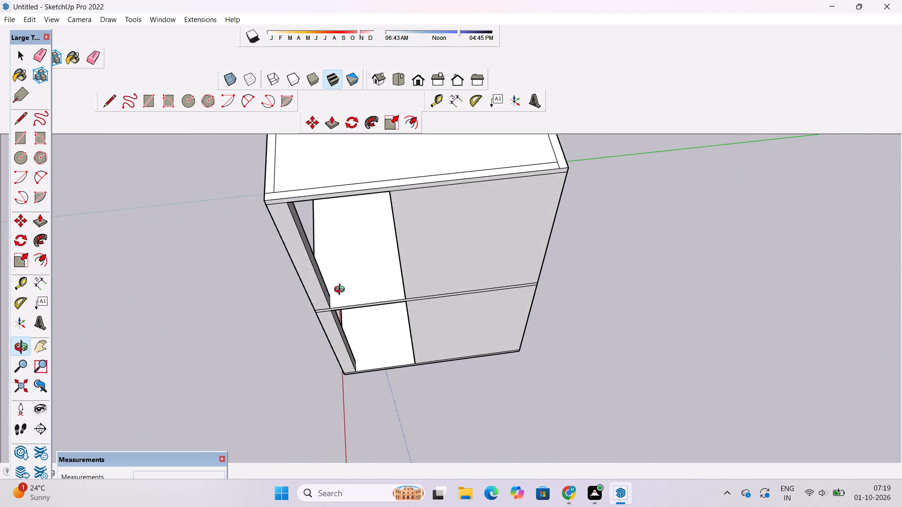
# Draw a line about 16' 8" long on the upper floor from the column to the side wall, parallel to the slab edge.
pyautogui.scroll(10, 342, 291)
pyautogui.scroll(-3, 345, 303)
pyautogui.scroll(7, 345, 303)
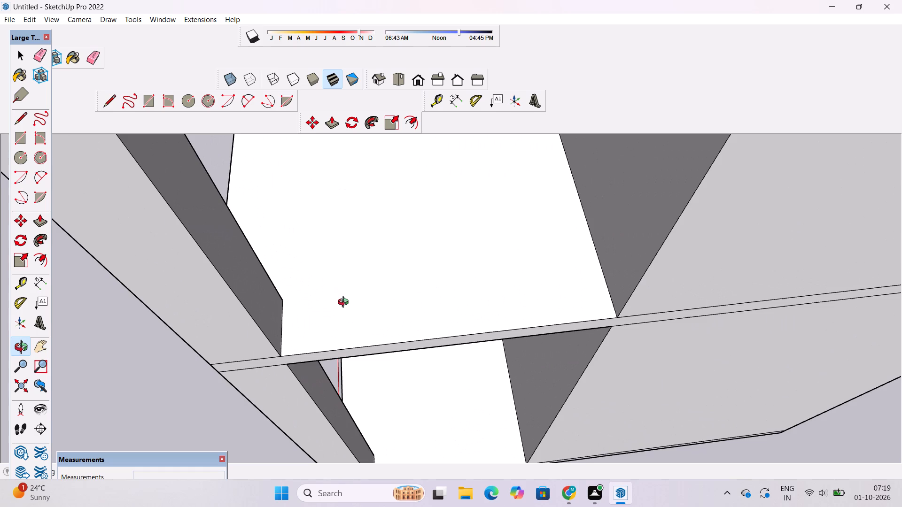
pyautogui.press('l')
pyautogui.click(283, 327)
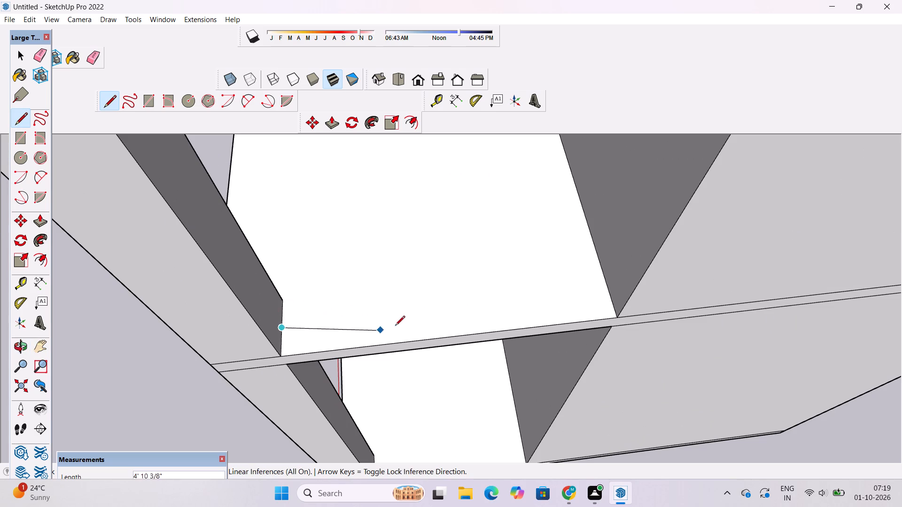
pyautogui.click(612, 289)
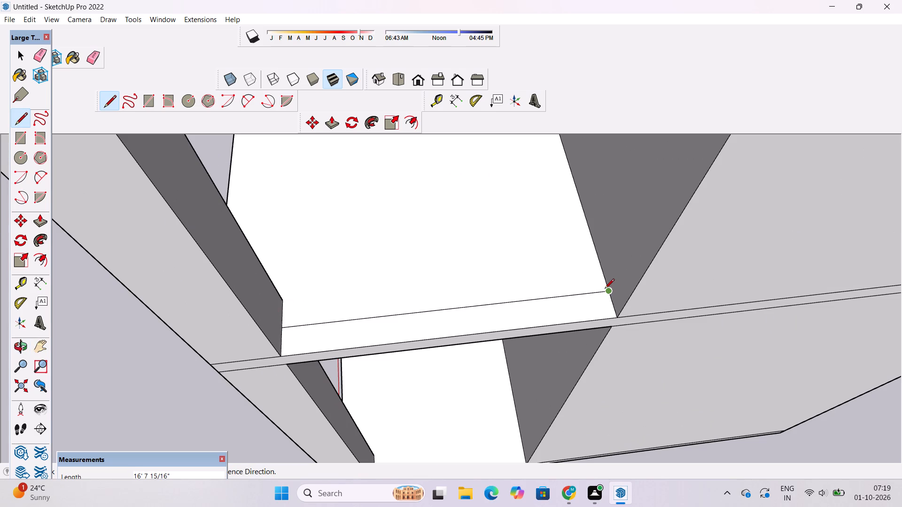
pyautogui.press('space')
# Push/Pull the narrow floor strip along the upper-floor side opening up 4' as a low wall.
pyautogui.write('o')
pyautogui.scroll(-11, 408, 297)
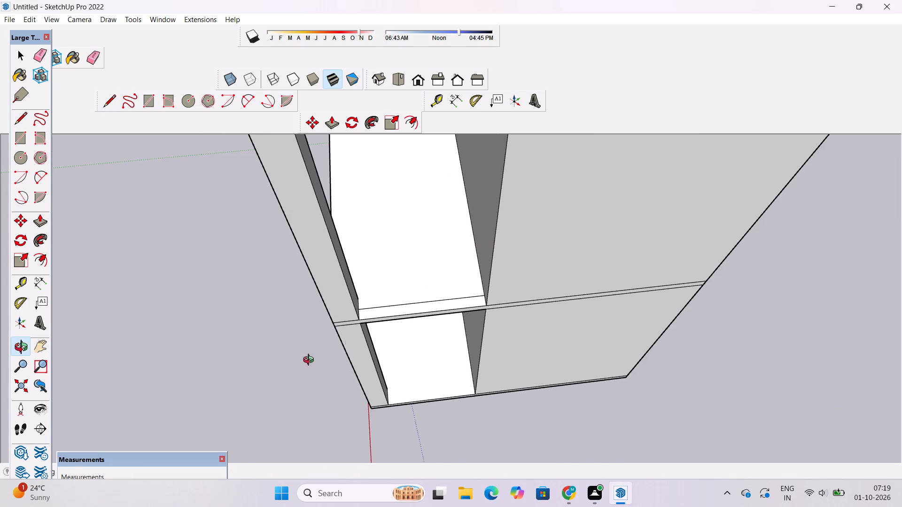
pyautogui.moveTo(373, 334); pyautogui.dragTo(519, 291)
pyautogui.scroll(4, 515, 273)
pyautogui.keyDown('shift'); pyautogui.moveTo(494, 281); pyautogui.dragTo(448, 307); pyautogui.keyUp('shift')
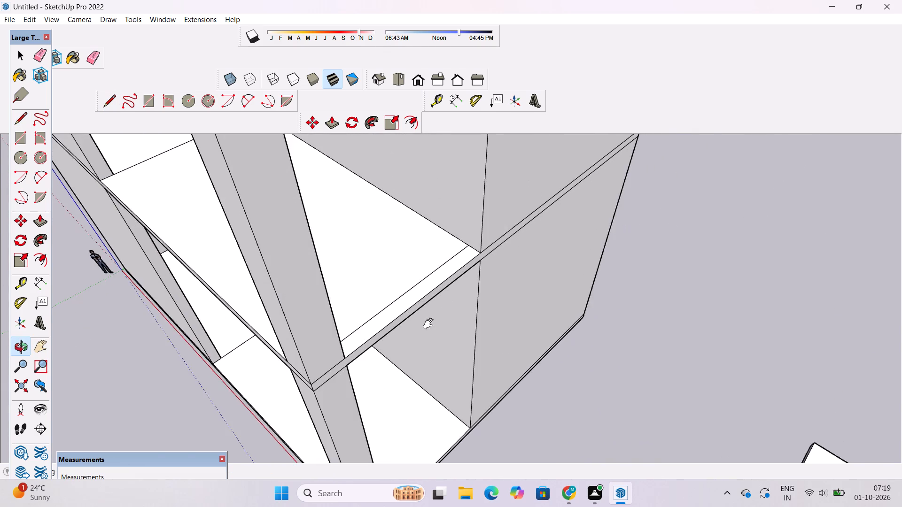
pyautogui.keyDown('shift'); pyautogui.scroll(4, 424, 334); pyautogui.keyUp('shift')
pyautogui.moveTo(423, 326); pyautogui.dragTo(419, 285)
pyautogui.keyDown('shift'); pyautogui.scroll(-5, 419, 283); pyautogui.keyUp('shift')
pyautogui.keyDown('shift'); pyautogui.moveTo(419, 283); pyautogui.dragTo(419, 353); pyautogui.keyUp('shift')
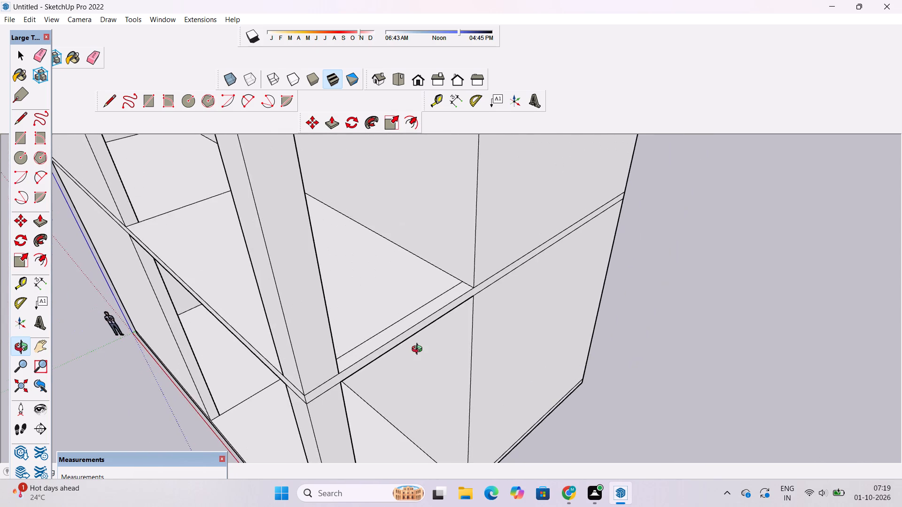
pyautogui.scroll(3, 419, 350)
pyautogui.moveTo(417, 329); pyautogui.dragTo(415, 315)
pyautogui.keyDown('shift'); pyautogui.moveTo(415, 315); pyautogui.dragTo(416, 338); pyautogui.keyUp('shift')
pyautogui.press('p')
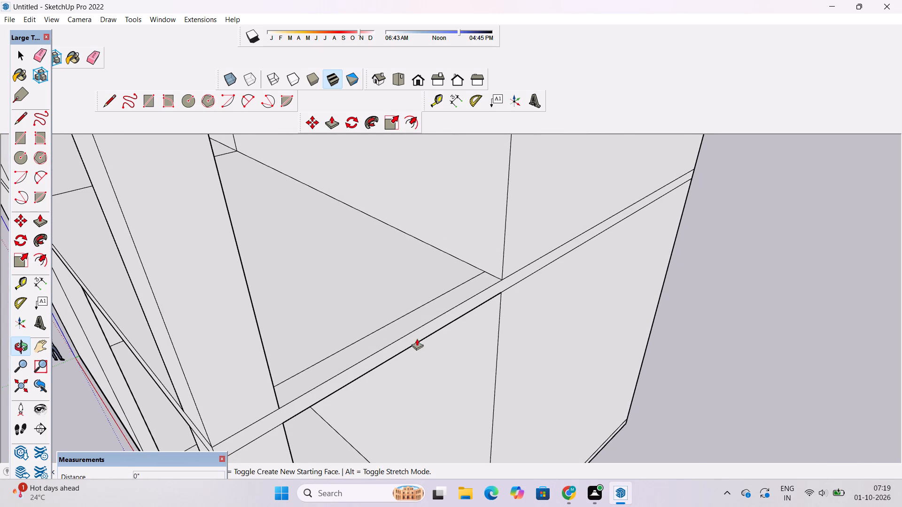
pyautogui.click(408, 323)
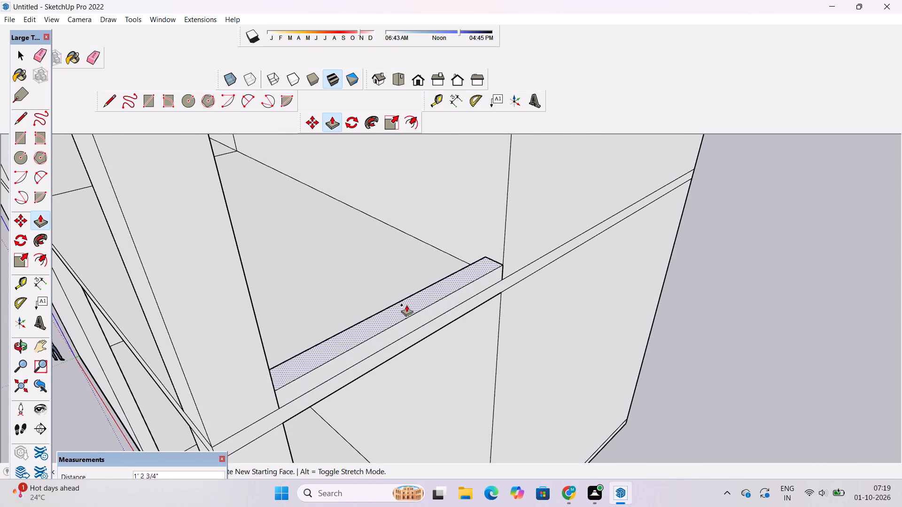
pyautogui.scroll(-14, 406, 304)
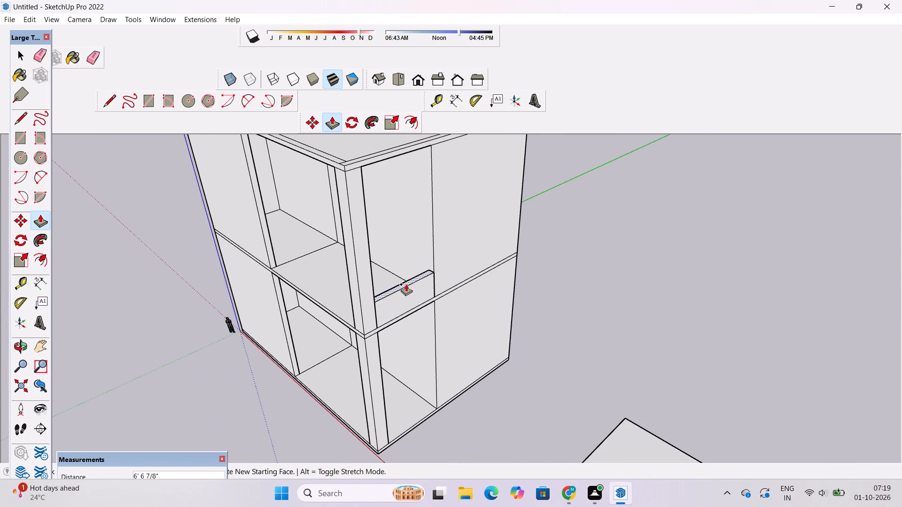
pyautogui.scroll(4, 408, 288)
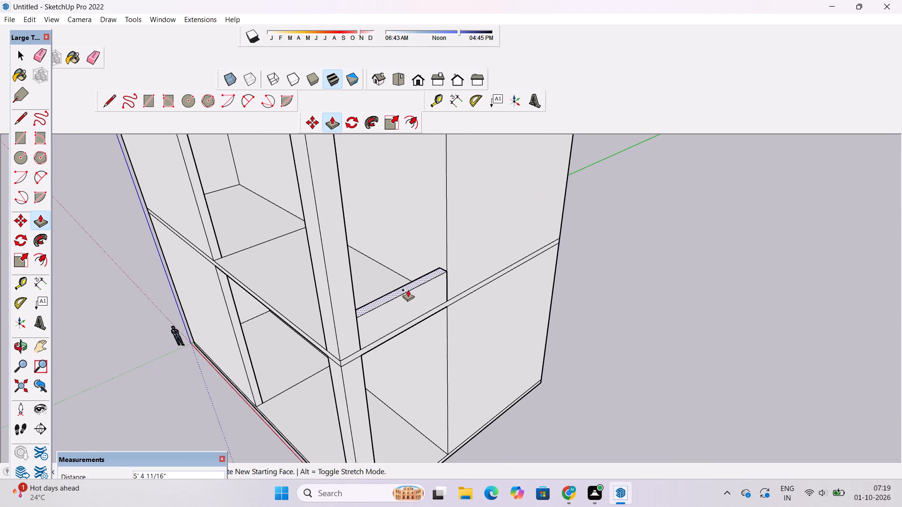
pyautogui.scroll(3, 408, 292)
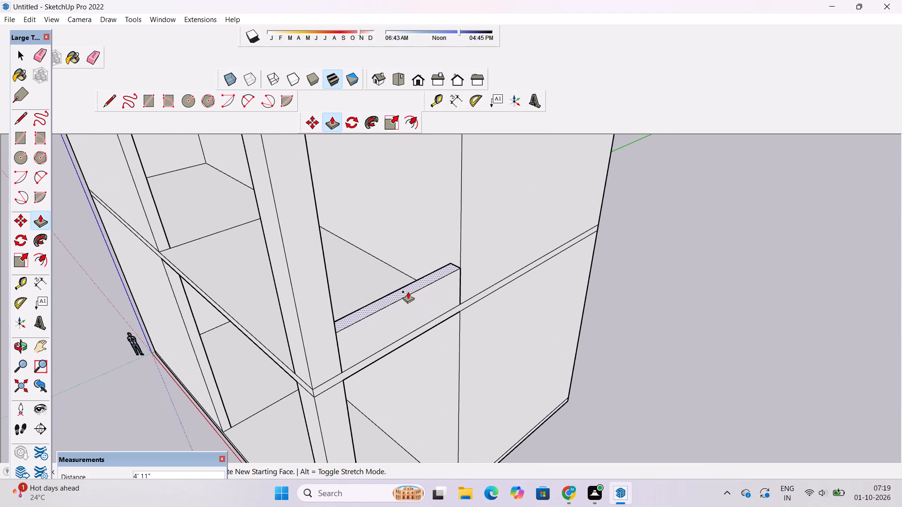
pyautogui.write("4'")
pyautogui.press('Return')
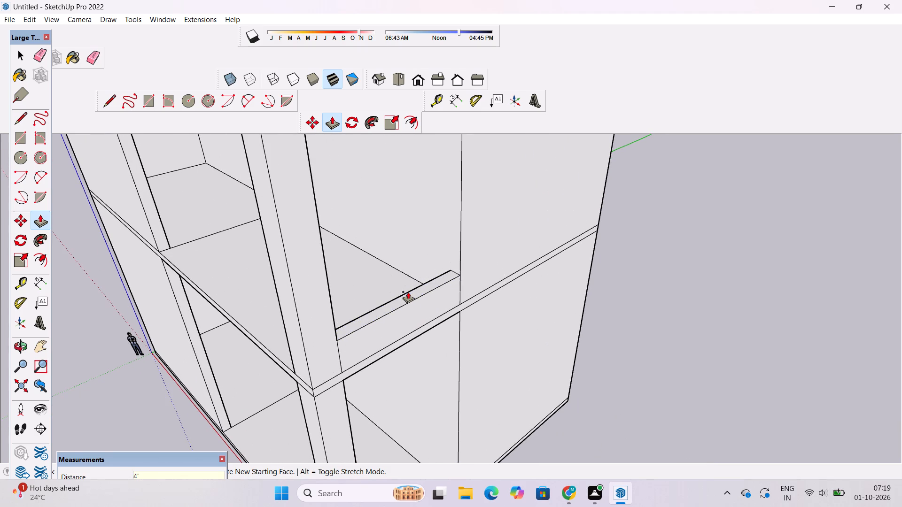
# Examine the low wall in the upper-floor side opening and the building's front from several angles.
pyautogui.press('o')
pyautogui.scroll(-12, 369, 277)
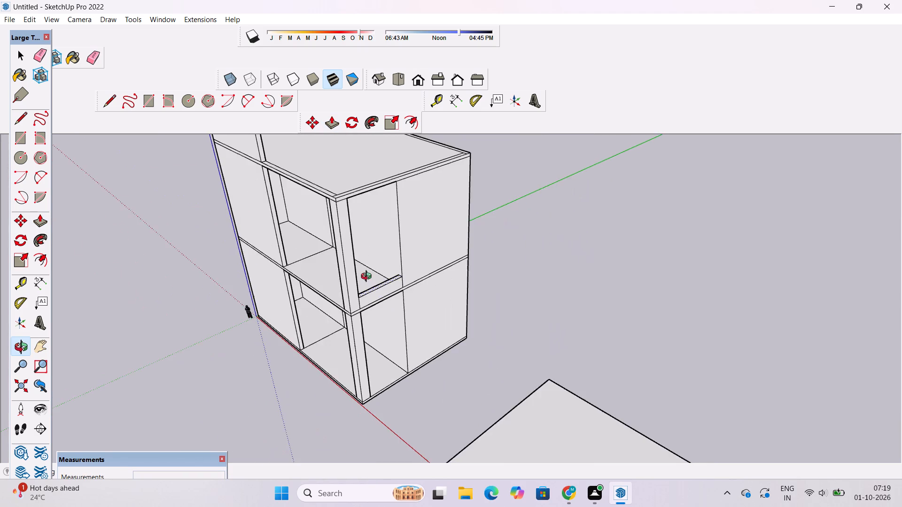
pyautogui.scroll(-2, 368, 277)
pyautogui.moveTo(249, 334); pyautogui.dragTo(415, 422)
pyautogui.keyDown('shift'); pyautogui.moveTo(408, 402); pyautogui.dragTo(413, 362); pyautogui.keyUp('shift')
pyautogui.scroll(6, 353, 325)
pyautogui.moveTo(346, 365); pyautogui.dragTo(351, 281)
pyautogui.scroll(4, 353, 303)
pyautogui.moveTo(357, 315); pyautogui.dragTo(452, 341)
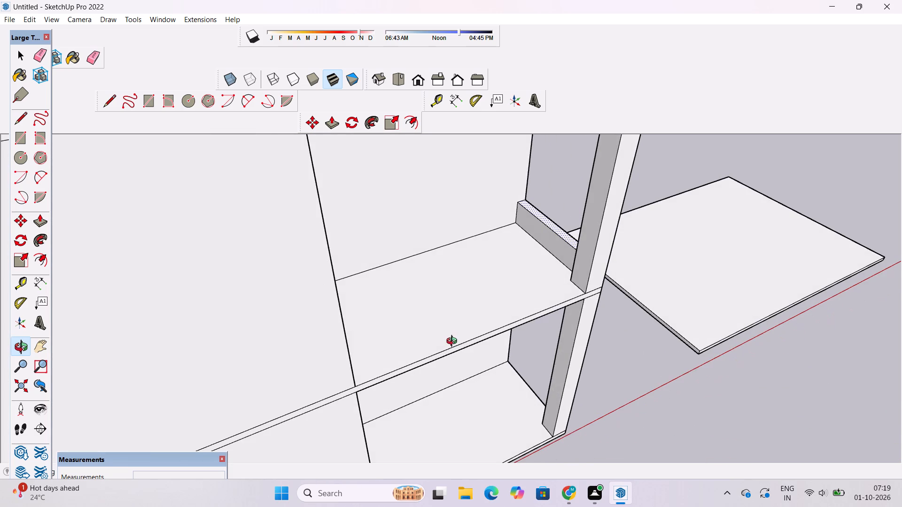
pyautogui.scroll(-1, 454, 342)
pyautogui.scroll(1, 508, 292)
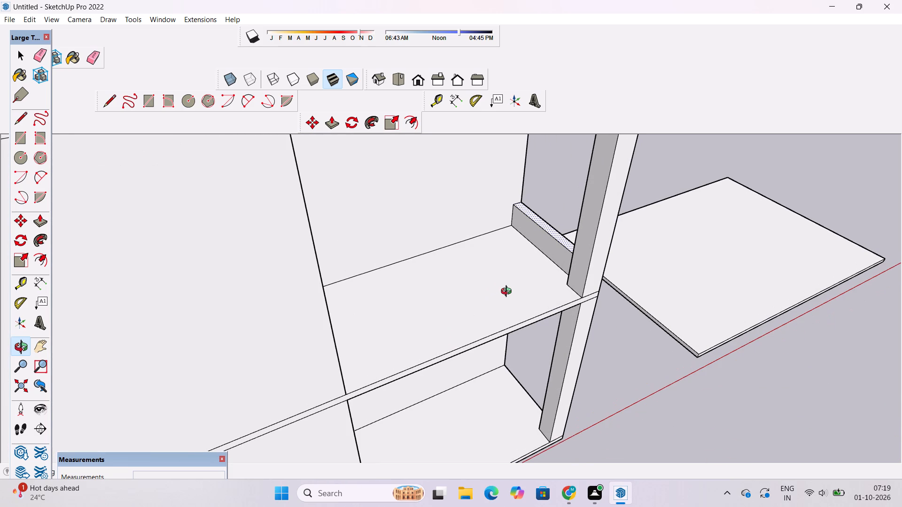
pyautogui.scroll(-3, 508, 292)
pyautogui.keyDown('shift'); pyautogui.moveTo(502, 309); pyautogui.dragTo(472, 316); pyautogui.keyUp('shift')
pyautogui.moveTo(474, 360); pyautogui.dragTo(447, 354)
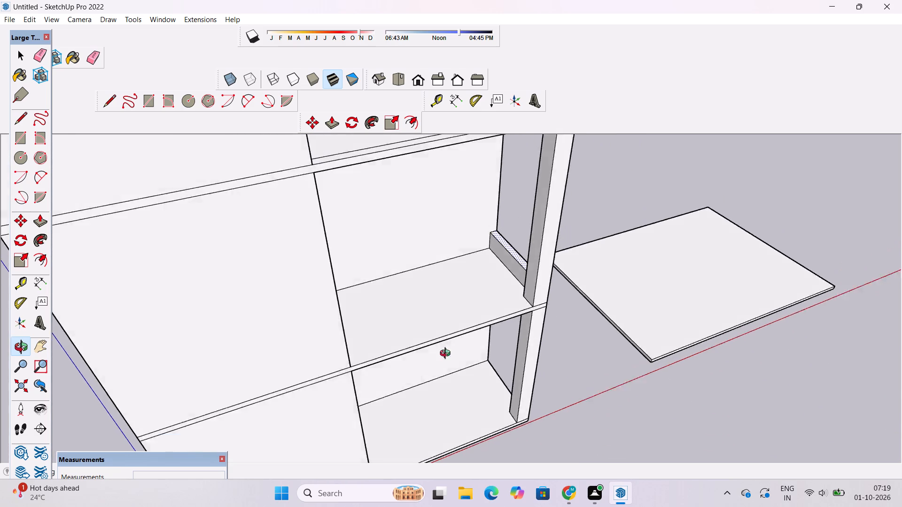
pyautogui.moveTo(447, 354); pyautogui.dragTo(402, 310)
pyautogui.keyDown('shift'); pyautogui.moveTo(393, 355); pyautogui.dragTo(410, 320); pyautogui.keyUp('shift')
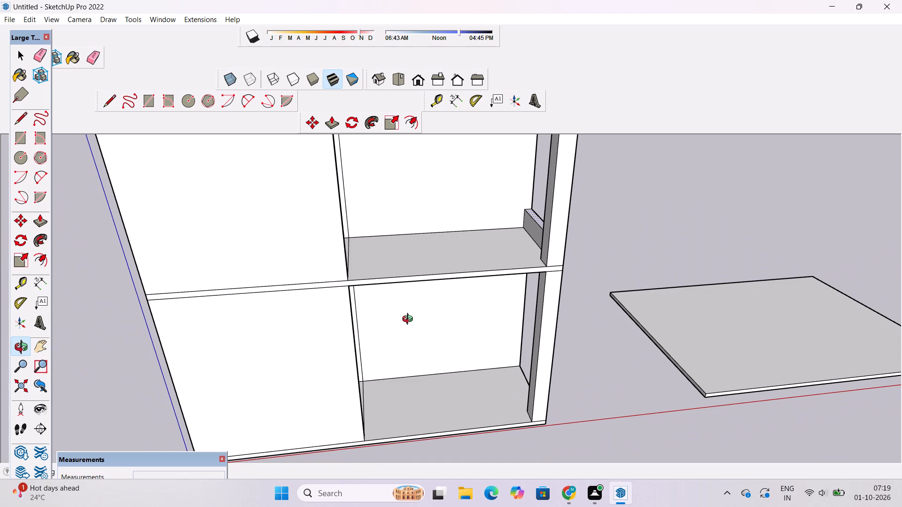
pyautogui.scroll(-5, 406, 320)
pyautogui.scroll(4, 403, 323)
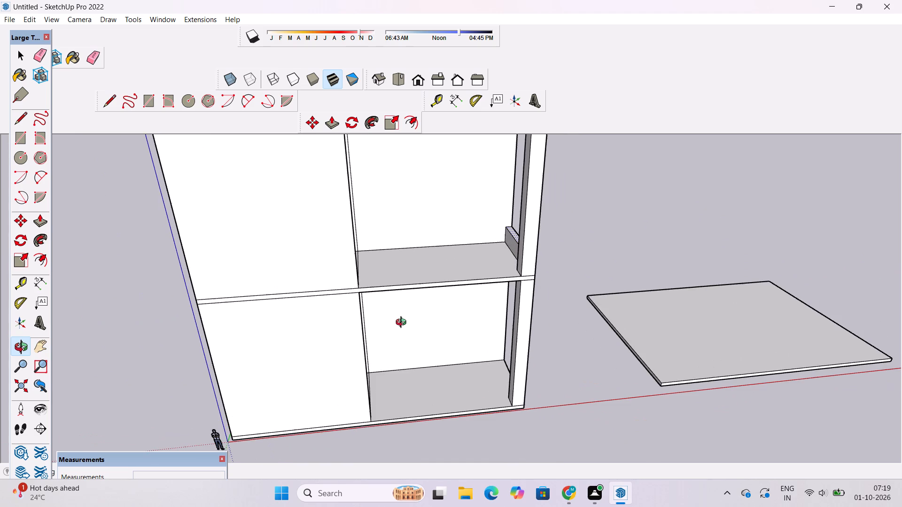
pyautogui.scroll(-4, 403, 323)
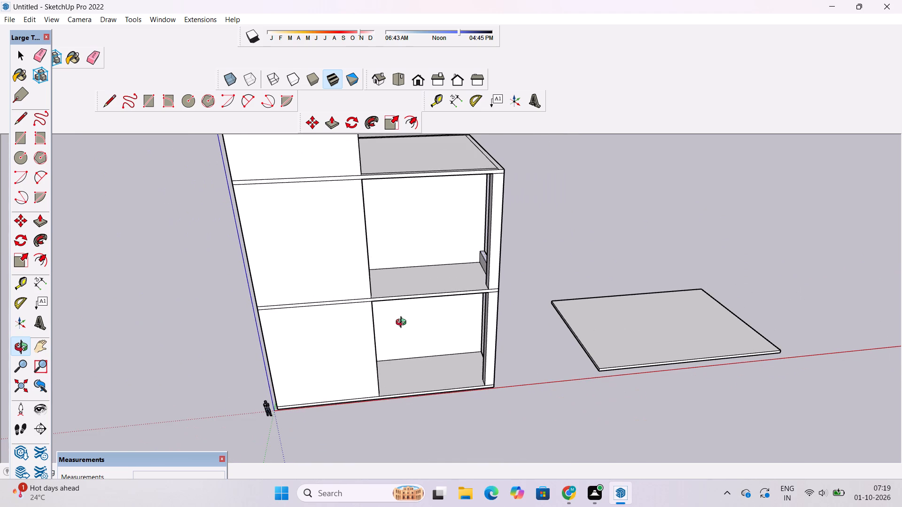
pyautogui.scroll(-4, 403, 324)
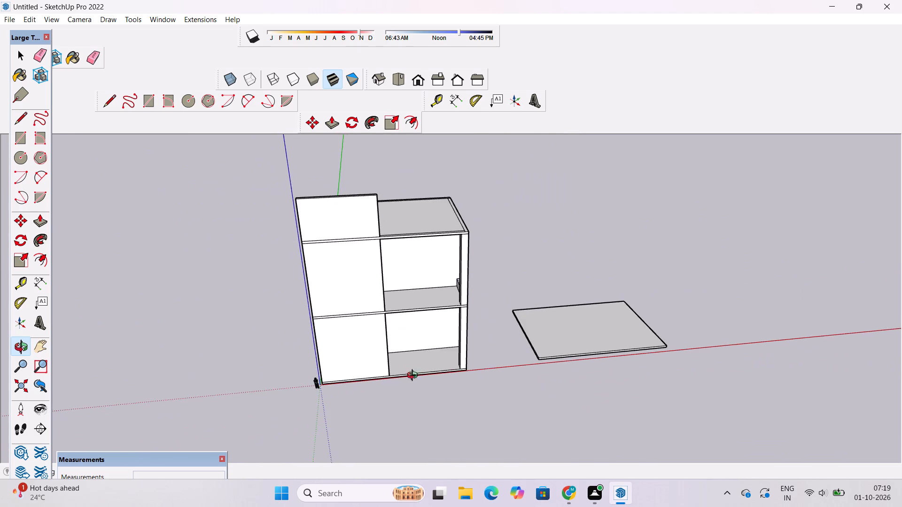
pyautogui.moveTo(414, 372); pyautogui.dragTo(413, 307)
pyautogui.scroll(11, 459, 361)
pyautogui.scroll(-1, 459, 360)
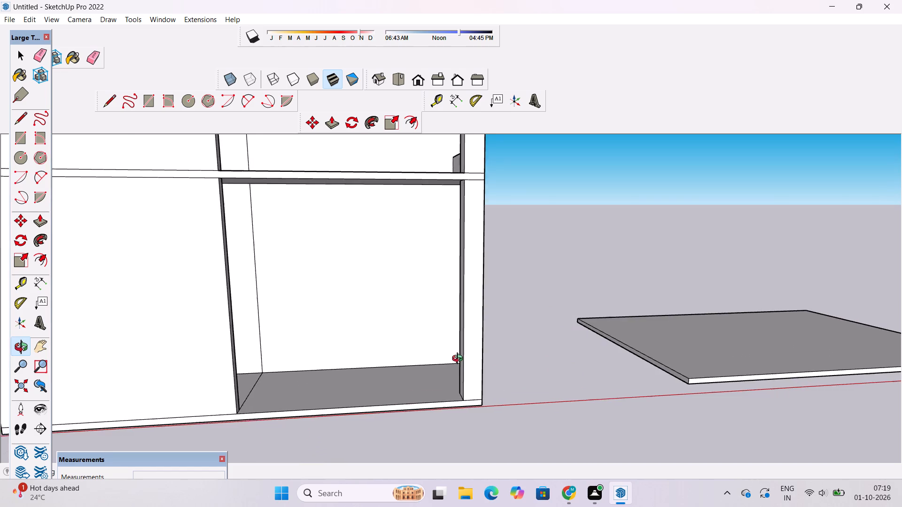
pyautogui.scroll(-2, 459, 360)
pyautogui.moveTo(459, 353); pyautogui.dragTo(391, 401)
pyautogui.scroll(-4, 412, 384)
pyautogui.moveTo(490, 388); pyautogui.dragTo(383, 399)
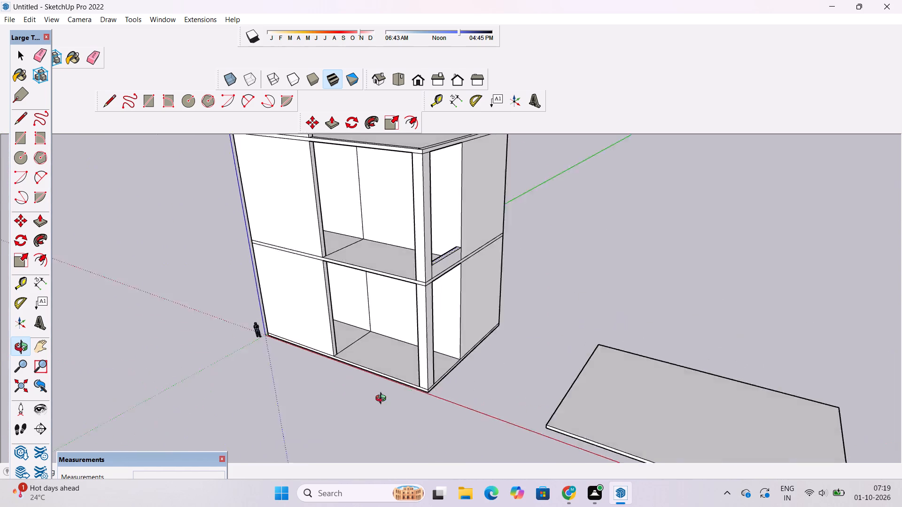
pyautogui.moveTo(383, 399); pyautogui.dragTo(375, 400)
# Draw a line across the ground floor at the side opening from the column to the side wall, parallel to the slab edge.
pyautogui.scroll(10, 459, 361)
pyautogui.moveTo(487, 373); pyautogui.dragTo(388, 403)
pyautogui.keyDown('shift'); pyautogui.moveTo(343, 396); pyautogui.dragTo(397, 361); pyautogui.keyUp('shift')
pyautogui.moveTo(398, 374); pyautogui.dragTo(272, 384)
pyautogui.scroll(4, 268, 334)
pyautogui.keyDown('shift'); pyautogui.moveTo(268, 334); pyautogui.dragTo(299, 338); pyautogui.keyUp('shift')
pyautogui.moveTo(311, 338); pyautogui.dragTo(341, 405)
pyautogui.scroll(-3, 340, 387)
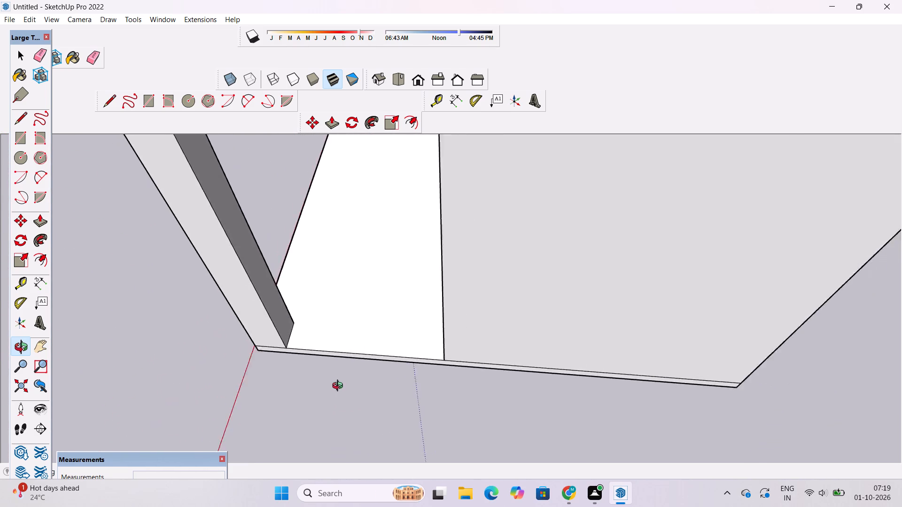
pyautogui.scroll(-3, 340, 387)
pyautogui.keyDown('shift'); pyautogui.moveTo(334, 375); pyautogui.dragTo(417, 344); pyautogui.keyUp('shift')
pyautogui.scroll(9, 417, 344)
pyautogui.moveTo(435, 353); pyautogui.dragTo(440, 370)
pyautogui.keyDown('shift'); pyautogui.moveTo(441, 371); pyautogui.dragTo(388, 364); pyautogui.keyUp('shift')
pyautogui.moveTo(382, 363); pyautogui.dragTo(397, 387)
pyautogui.scroll(-3, 374, 369)
pyautogui.keyDown('shift'); pyautogui.scroll(7, 368, 363); pyautogui.keyUp('shift')
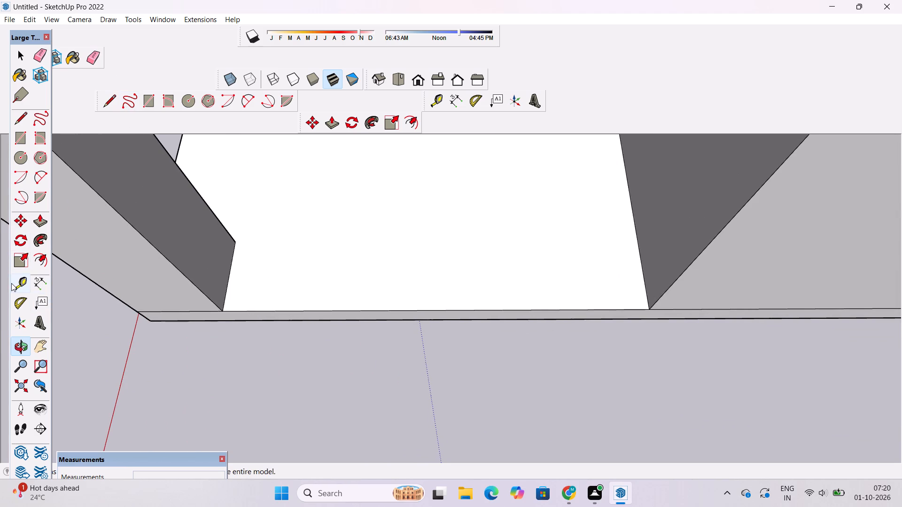
pyautogui.click(23, 121)
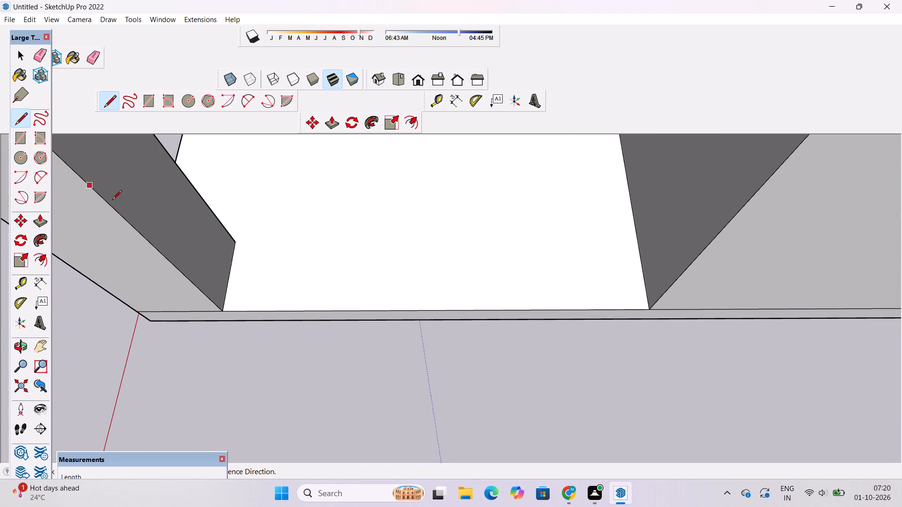
pyautogui.scroll(4, 268, 303)
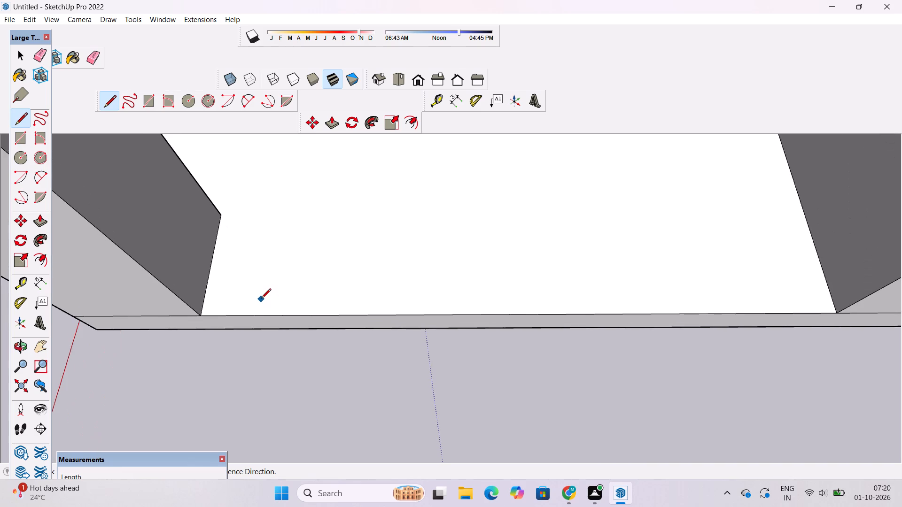
pyautogui.scroll(-5, 261, 299)
pyautogui.scroll(3, 261, 299)
pyautogui.scroll(-1, 226, 271)
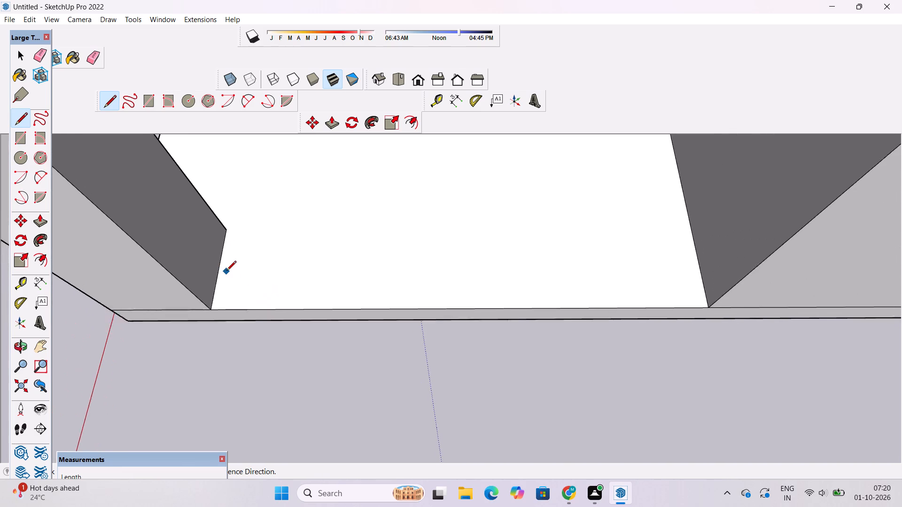
pyautogui.scroll(-1, 226, 271)
pyautogui.click(217, 269)
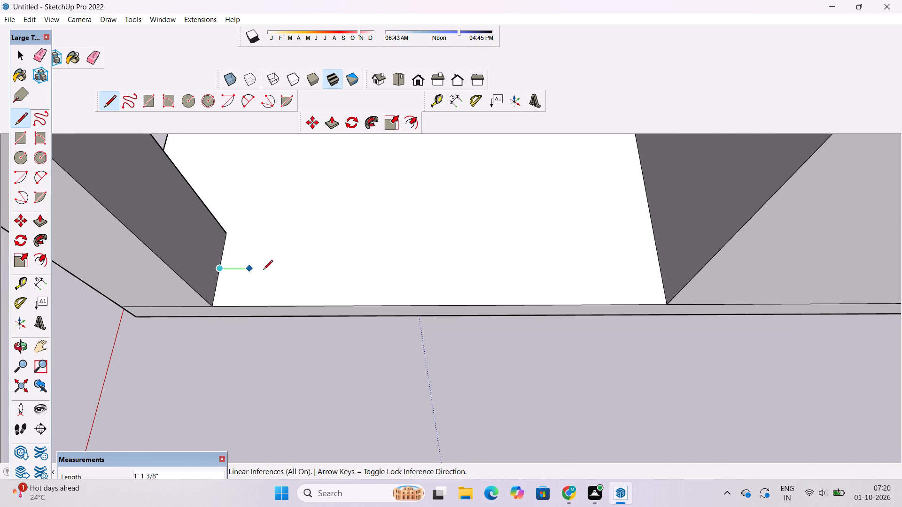
pyautogui.click(665, 271)
pyautogui.press('space')
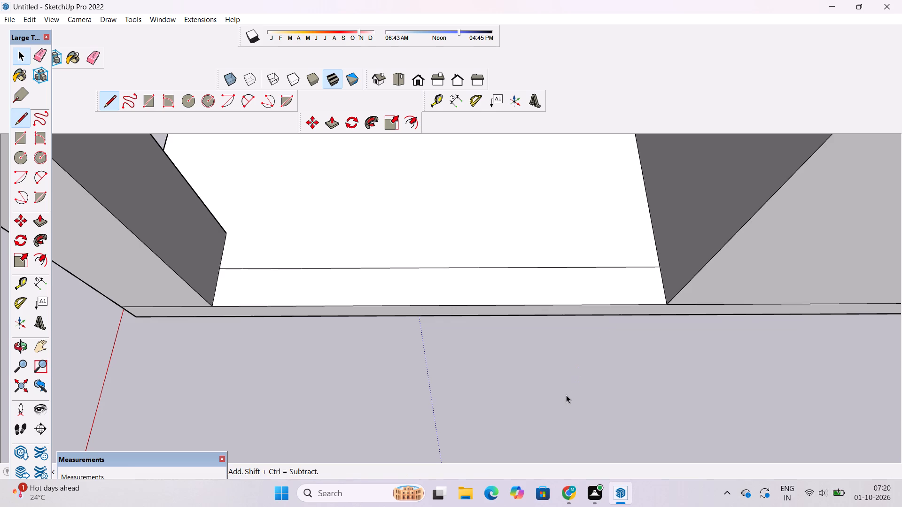
# Push/Pull the narrow floor strip along the ground-floor side opening up 13' as a low wall.
pyautogui.press('p')
pyautogui.scroll(-6, 531, 365)
pyautogui.scroll(-4, 511, 330)
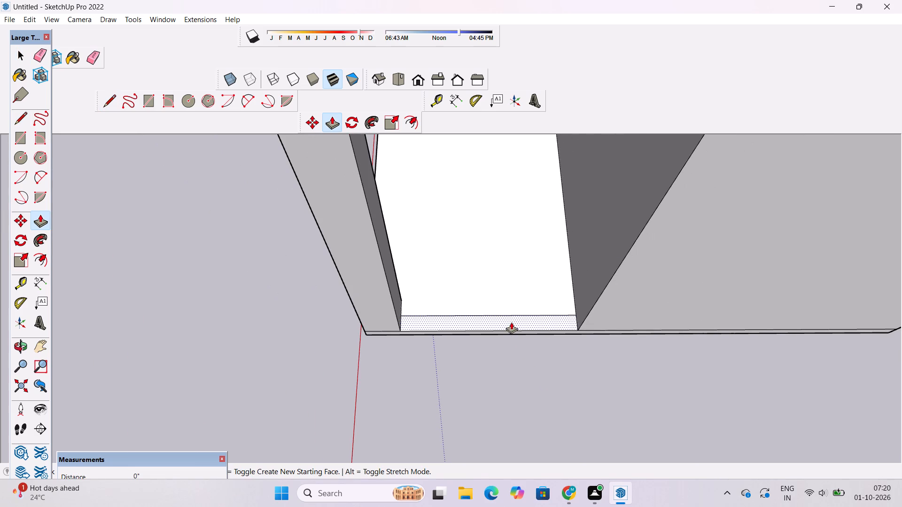
pyautogui.click(511, 321)
pyautogui.scroll(-2, 514, 301)
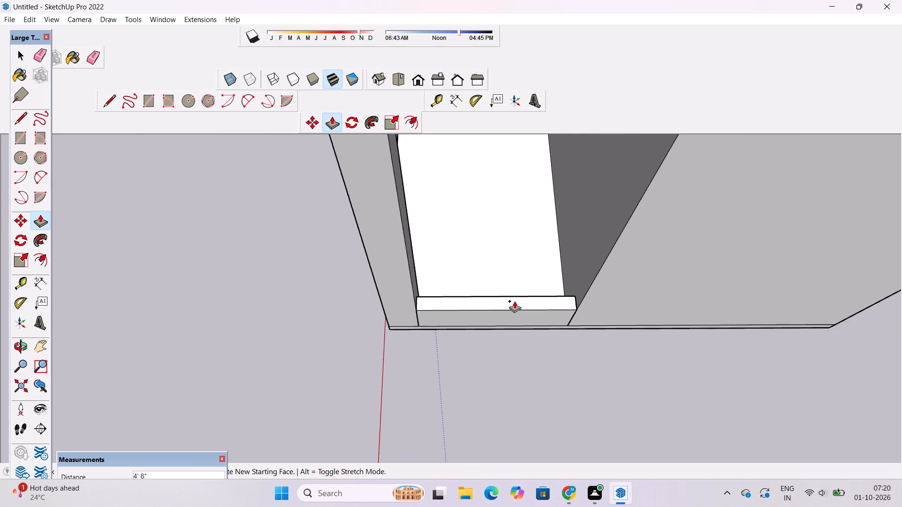
pyautogui.scroll(-2, 514, 301)
pyautogui.press('o')
pyautogui.moveTo(381, 378); pyautogui.dragTo(497, 291)
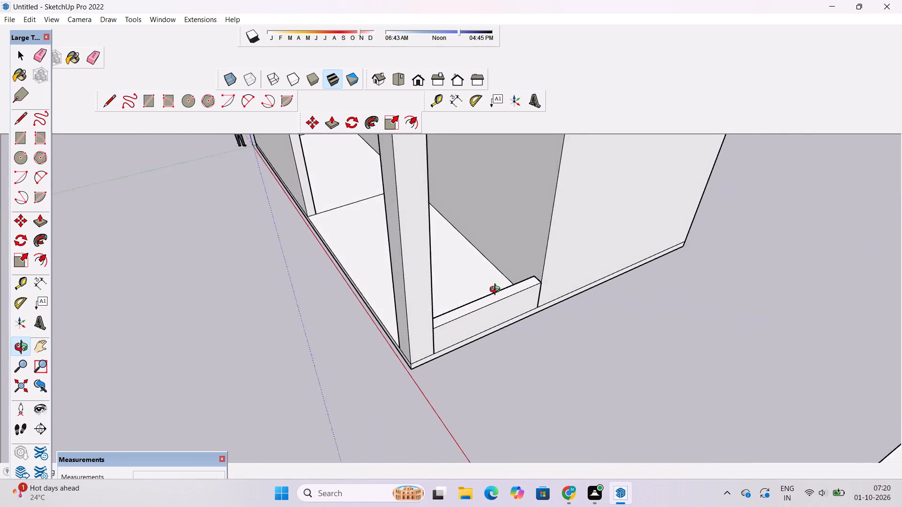
pyautogui.moveTo(497, 291); pyautogui.dragTo(506, 271)
pyautogui.scroll(5, 505, 287)
pyautogui.keyDown('shift'); pyautogui.moveTo(505, 287); pyautogui.dragTo(472, 301); pyautogui.keyUp('shift')
pyautogui.moveTo(435, 356); pyautogui.dragTo(441, 354)
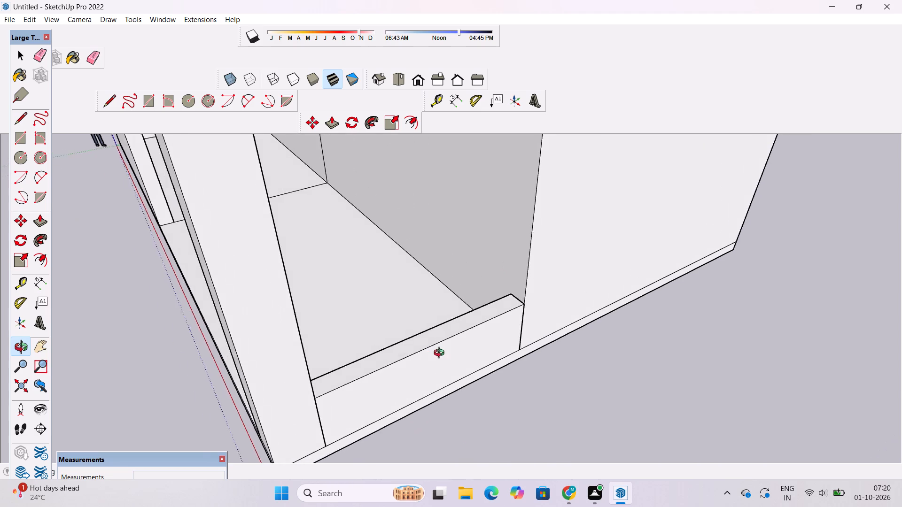
pyautogui.moveTo(441, 354); pyautogui.dragTo(481, 302)
pyautogui.scroll(-5, 484, 298)
pyautogui.keyDown('shift'); pyautogui.moveTo(484, 298); pyautogui.dragTo(453, 328); pyautogui.keyUp('shift')
pyautogui.keyDown('shift'); pyautogui.scroll(9, 450, 349); pyautogui.keyUp('shift')
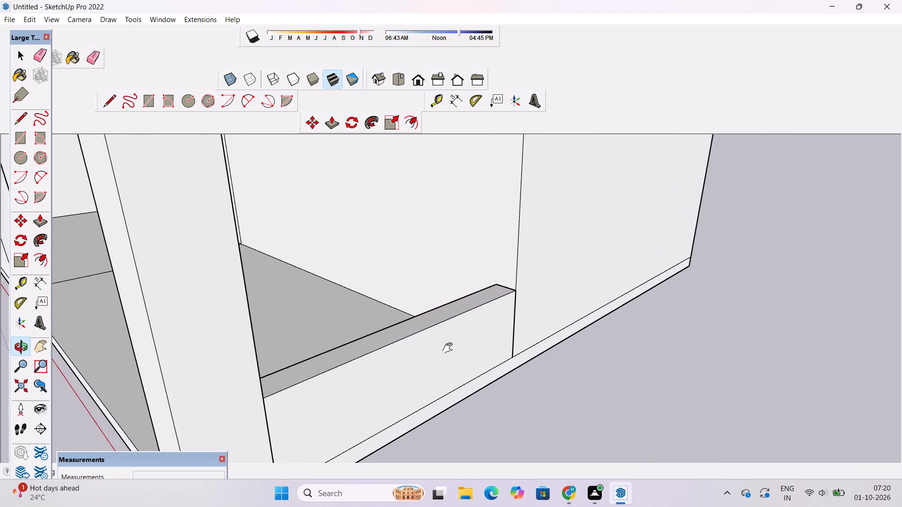
pyautogui.keyDown('shift'); pyautogui.scroll(3, 450, 348); pyautogui.keyUp('shift')
pyautogui.keyDown('shift'); pyautogui.moveTo(450, 348); pyautogui.dragTo(450, 325); pyautogui.keyUp('shift')
pyautogui.keyDown('shift'); pyautogui.scroll(-2, 450, 324); pyautogui.keyUp('shift')
pyautogui.scroll(-2, 450, 324)
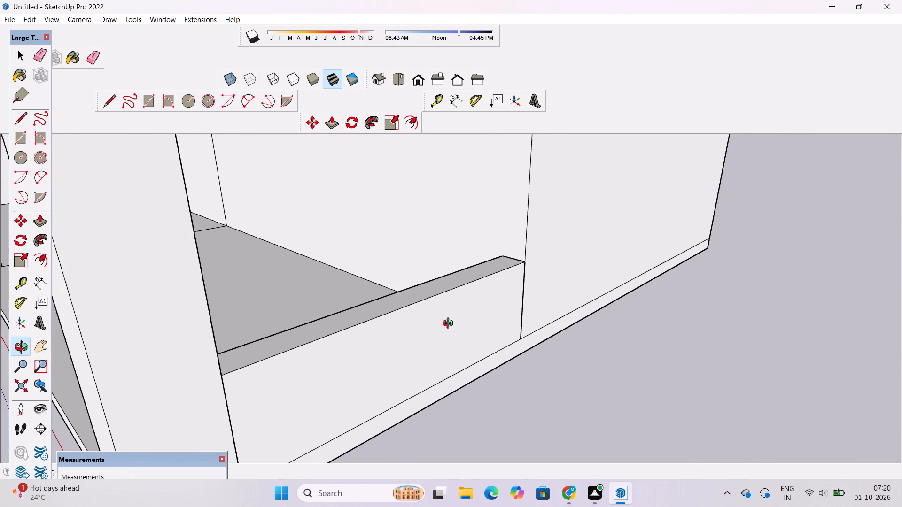
pyautogui.press('p')
pyautogui.scroll(-9, 451, 315)
pyautogui.scroll(1, 448, 293)
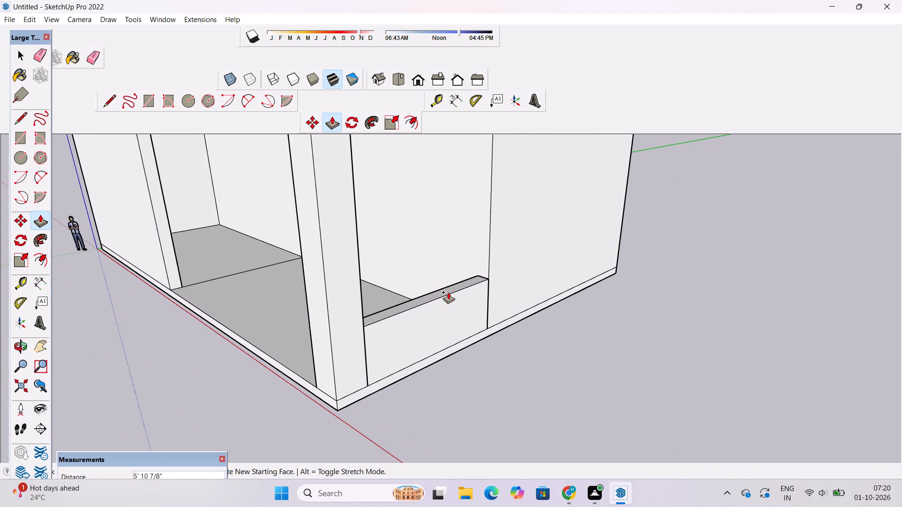
pyautogui.scroll(-11, 450, 287)
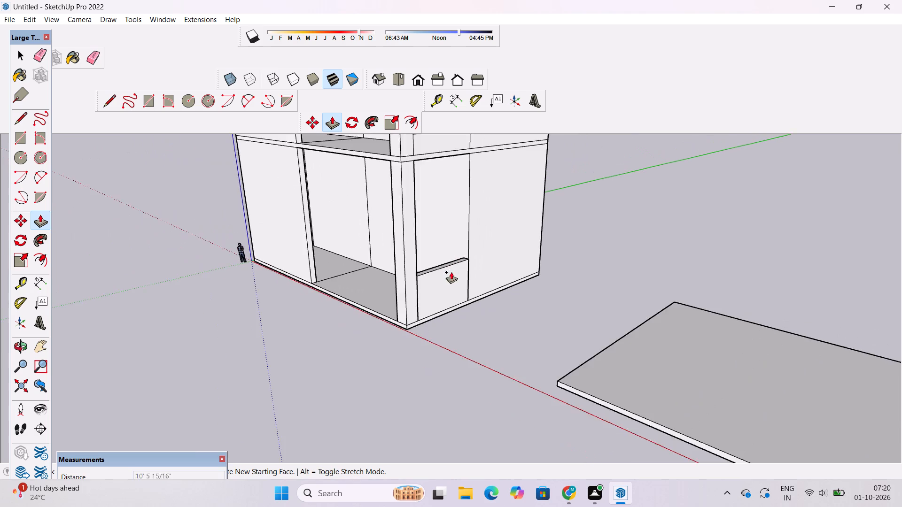
pyautogui.scroll(-2, 451, 272)
pyautogui.scroll(8, 451, 257)
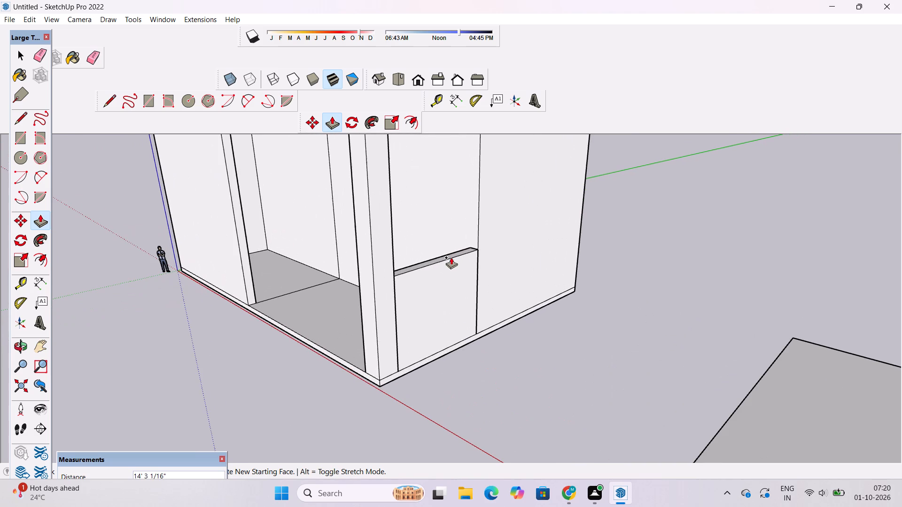
pyautogui.scroll(4, 450, 267)
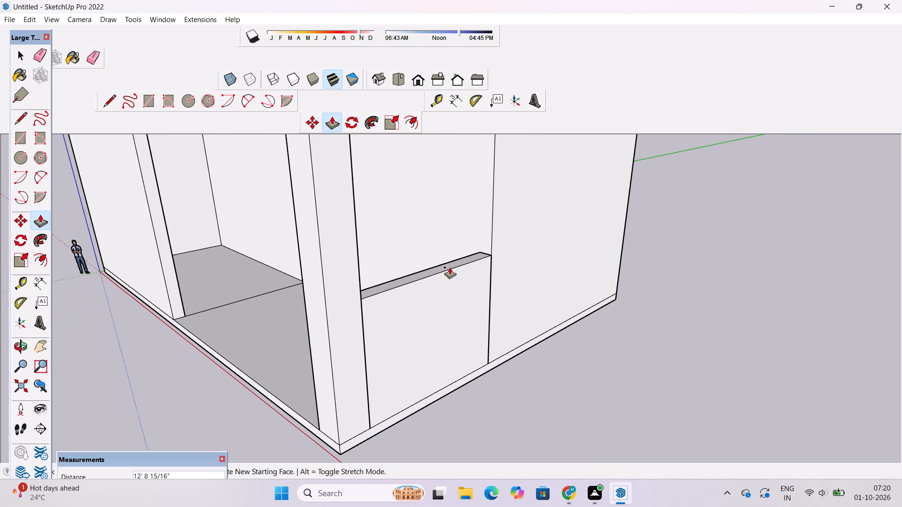
pyautogui.write("13'")
pyautogui.press('Return')
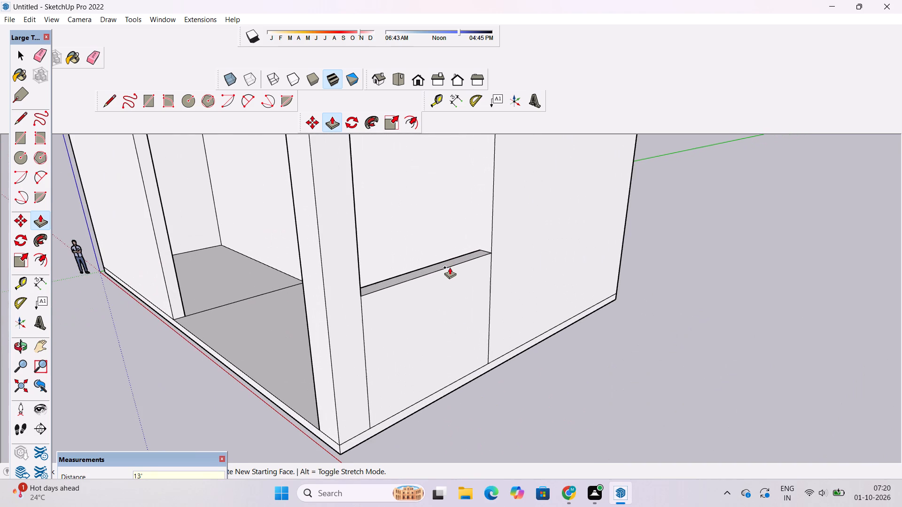
# Place a guide line on the upper floor 1.5' inward from the slab's front edge with the Tape Measure.
pyautogui.press('o')
pyautogui.scroll(-12, 443, 259)
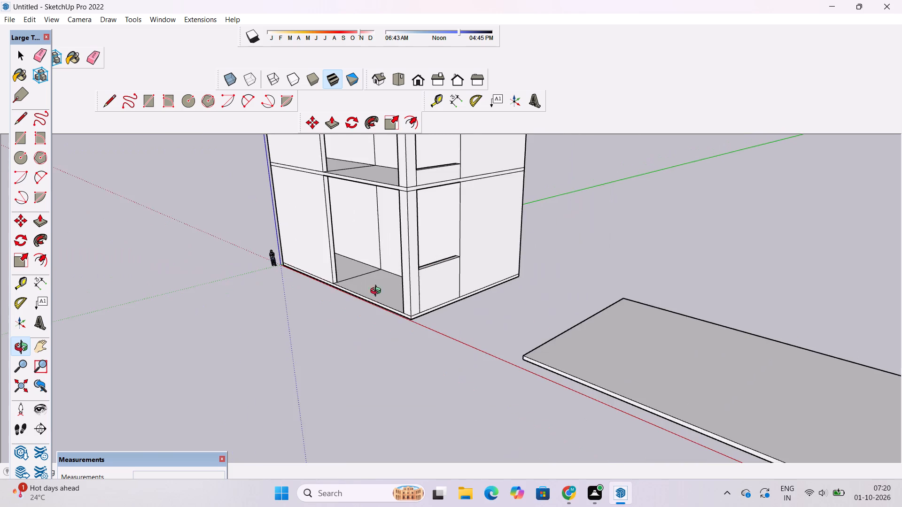
pyautogui.moveTo(361, 313); pyautogui.dragTo(489, 327)
pyautogui.scroll(-5, 417, 293)
pyautogui.keyDown('shift'); pyautogui.moveTo(420, 273); pyautogui.dragTo(413, 376); pyautogui.keyUp('shift')
pyautogui.scroll(11, 417, 342)
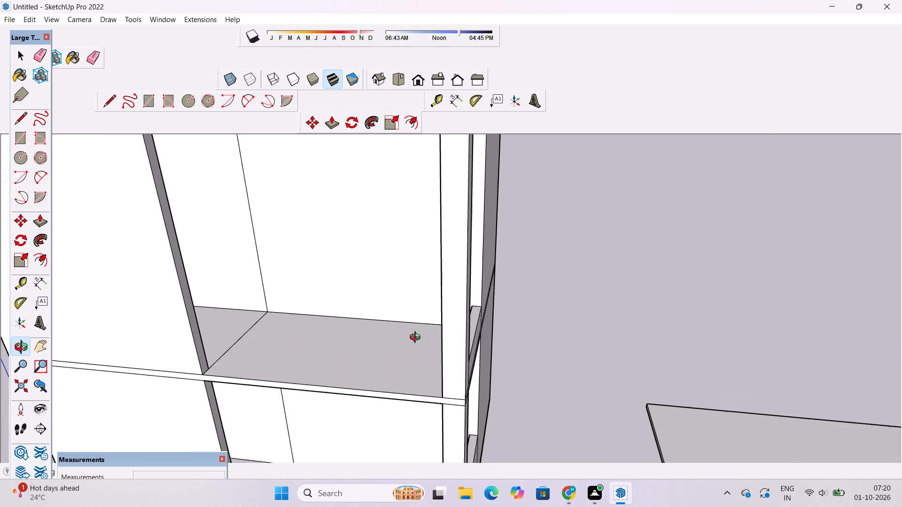
pyautogui.moveTo(376, 384); pyautogui.dragTo(414, 411)
pyautogui.keyDown('shift'); pyautogui.moveTo(413, 411); pyautogui.dragTo(416, 362); pyautogui.keyUp('shift')
pyautogui.scroll(-2, 418, 357)
pyautogui.moveTo(421, 357); pyautogui.dragTo(429, 384)
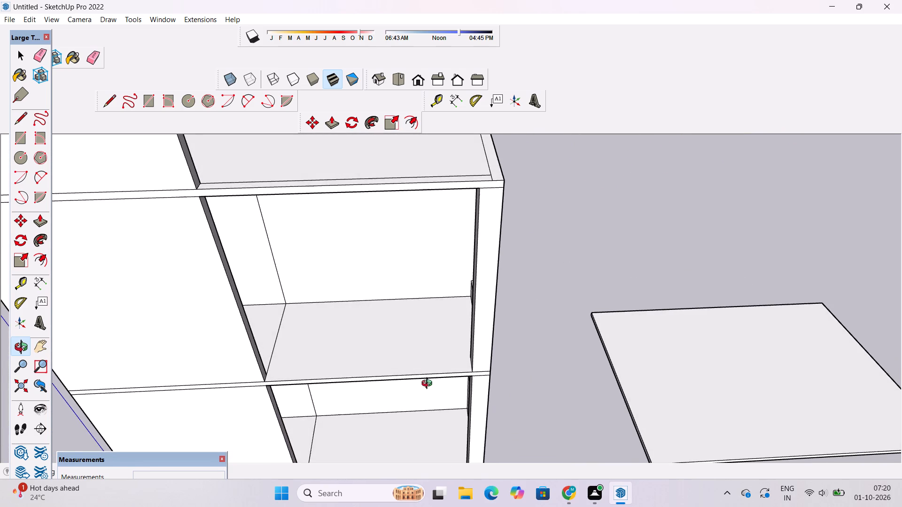
pyautogui.scroll(2, 421, 380)
pyautogui.keyDown('shift'); pyautogui.moveTo(418, 376); pyautogui.dragTo(417, 347); pyautogui.keyUp('shift')
pyautogui.moveTo(417, 364); pyautogui.dragTo(416, 393)
pyautogui.scroll(2, 416, 362)
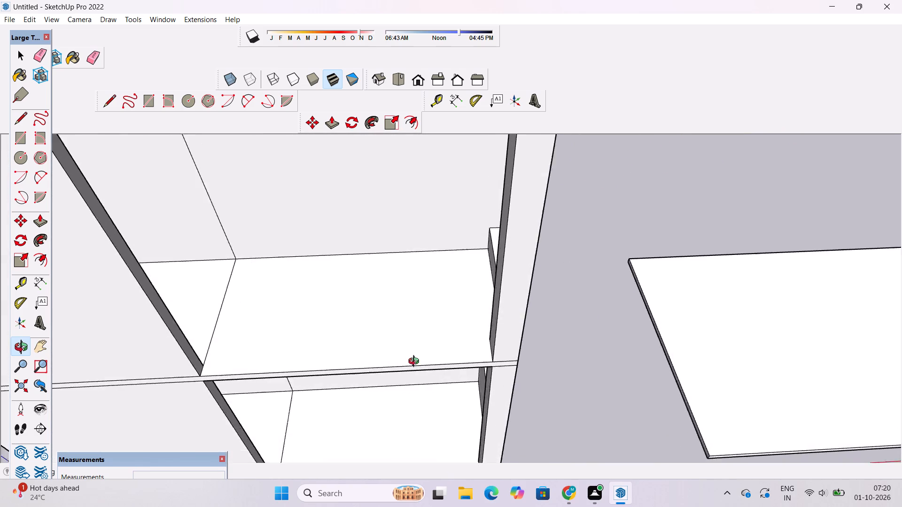
pyautogui.scroll(3, 416, 362)
pyautogui.keyDown('shift'); pyautogui.moveTo(416, 362); pyautogui.dragTo(426, 357); pyautogui.keyUp('shift')
pyautogui.scroll(-5, 435, 354)
pyautogui.moveTo(435, 362); pyautogui.dragTo(434, 391)
pyautogui.scroll(4, 395, 385)
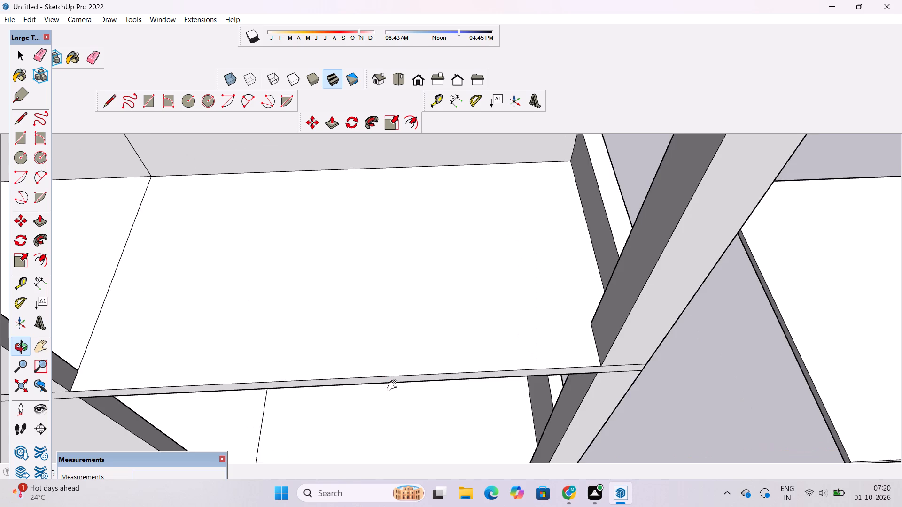
pyautogui.keyDown('shift'); pyautogui.moveTo(394, 385); pyautogui.dragTo(417, 372); pyautogui.keyUp('shift')
pyautogui.press('t')
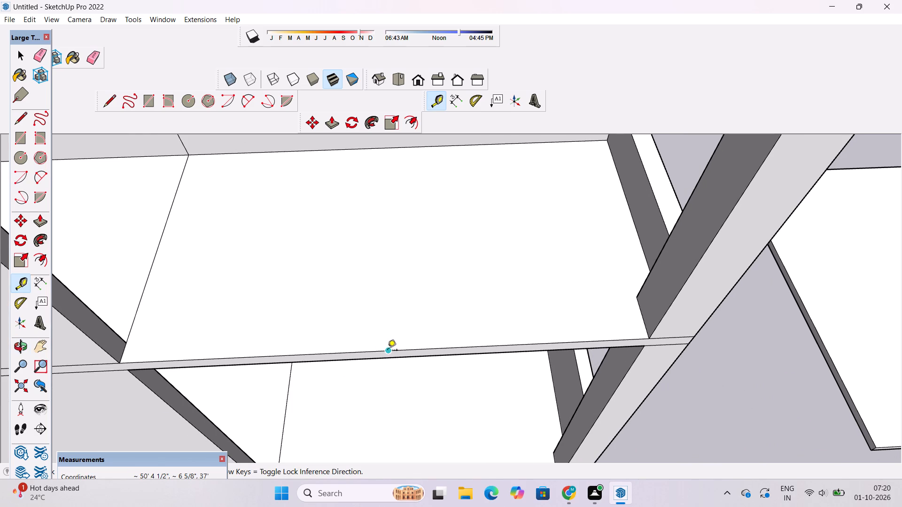
pyautogui.click(388, 351)
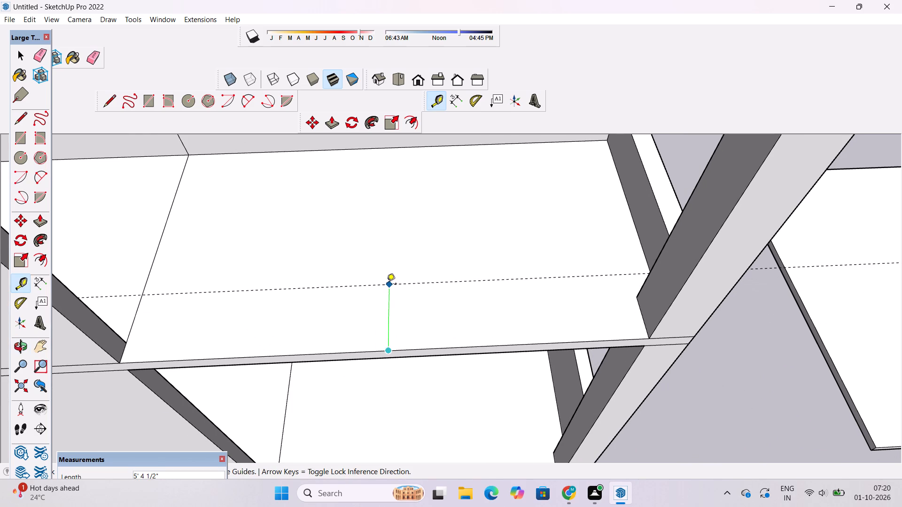
pyautogui.write("1.5'")
pyautogui.press('Return')
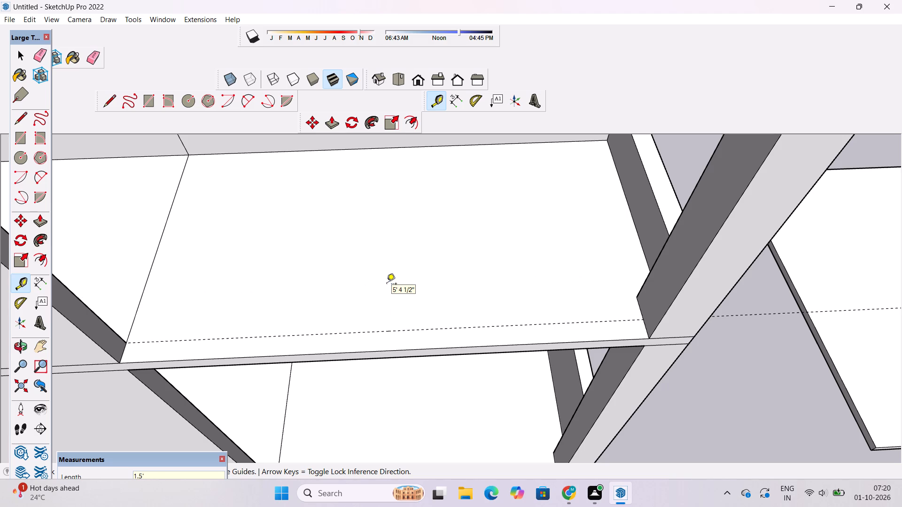
# Draw a line about 35' long on the upper floor along the guide, from the corner column to the front wall's end.
pyautogui.press('l')
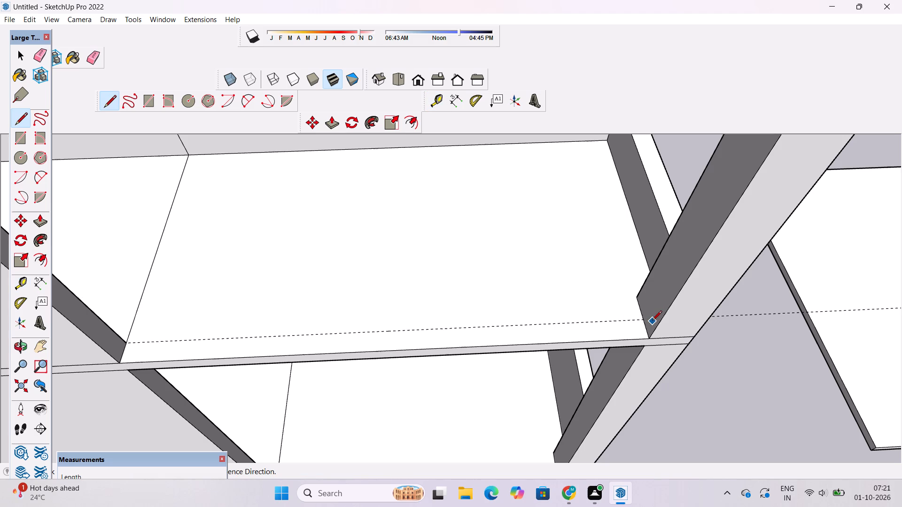
pyautogui.click(641, 320)
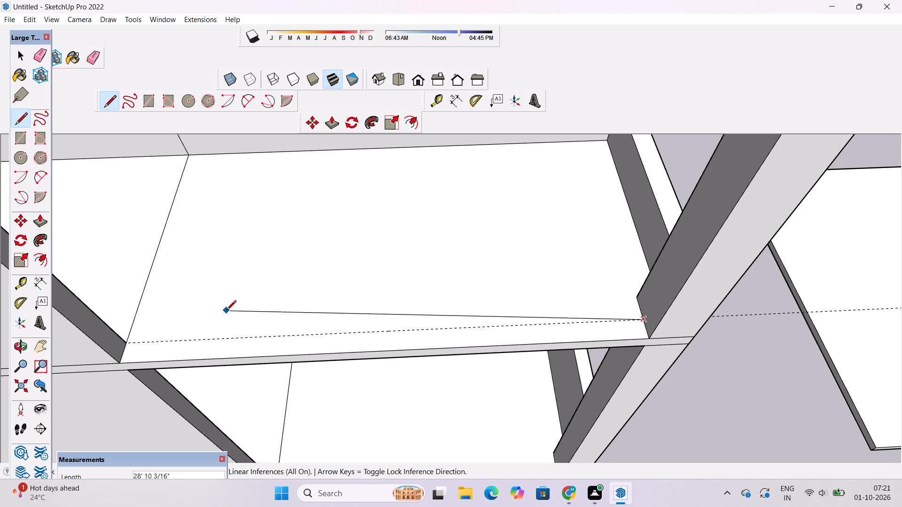
pyautogui.click(128, 344)
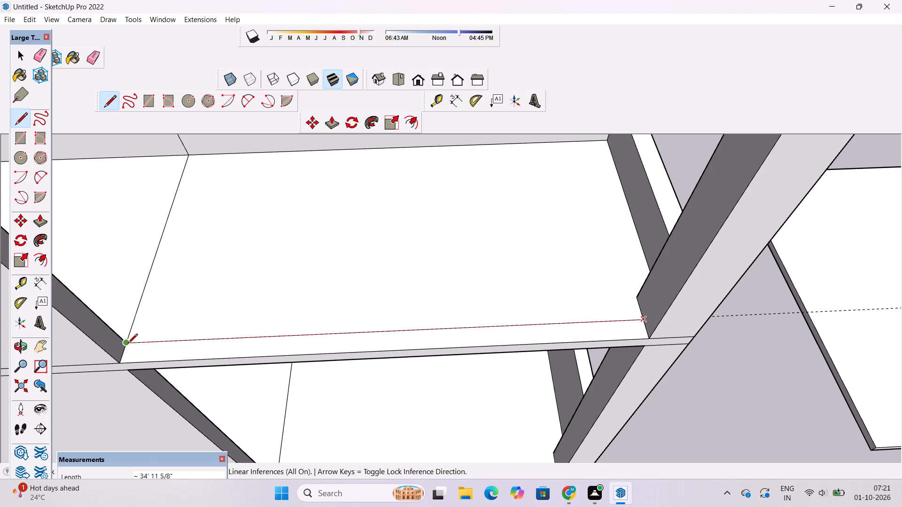
pyautogui.press('space')
# Erase the guide line running along the upper floor's front edge.
pyautogui.write('o')
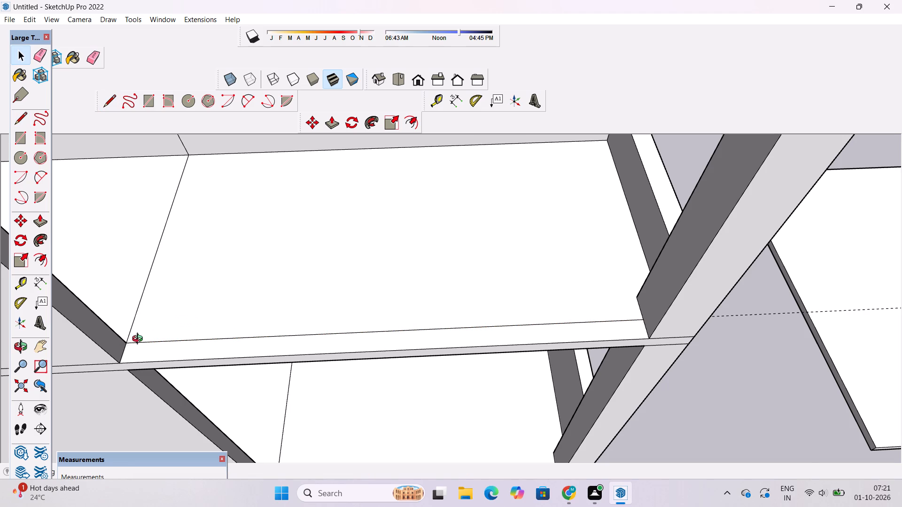
pyautogui.scroll(-10, 143, 339)
pyautogui.moveTo(167, 375); pyautogui.dragTo(182, 326)
pyautogui.keyDown('shift'); pyautogui.moveTo(182, 330); pyautogui.dragTo(271, 328); pyautogui.keyUp('shift')
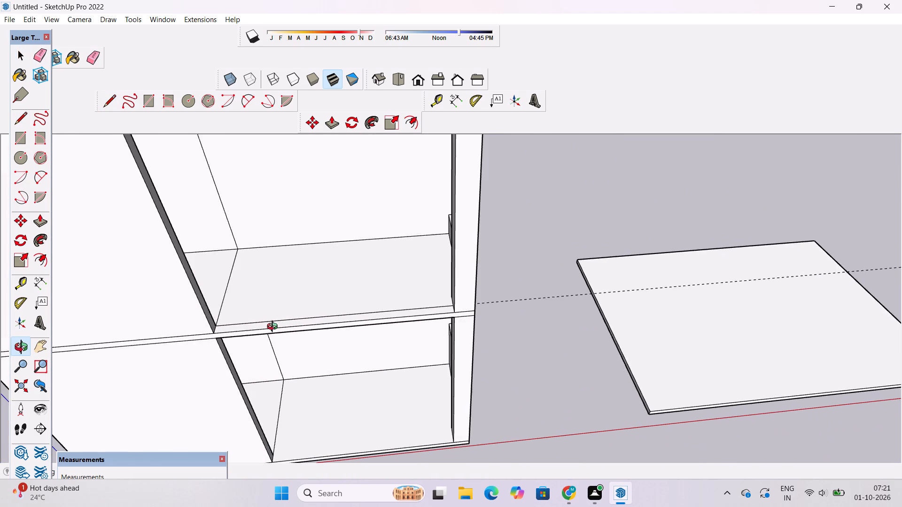
pyautogui.moveTo(275, 332); pyautogui.dragTo(274, 353)
pyautogui.scroll(7, 274, 352)
pyautogui.moveTo(274, 348); pyautogui.dragTo(263, 317)
pyautogui.scroll(-5, 263, 315)
pyautogui.keyDown('shift'); pyautogui.moveTo(265, 315); pyautogui.dragTo(257, 328); pyautogui.keyUp('shift')
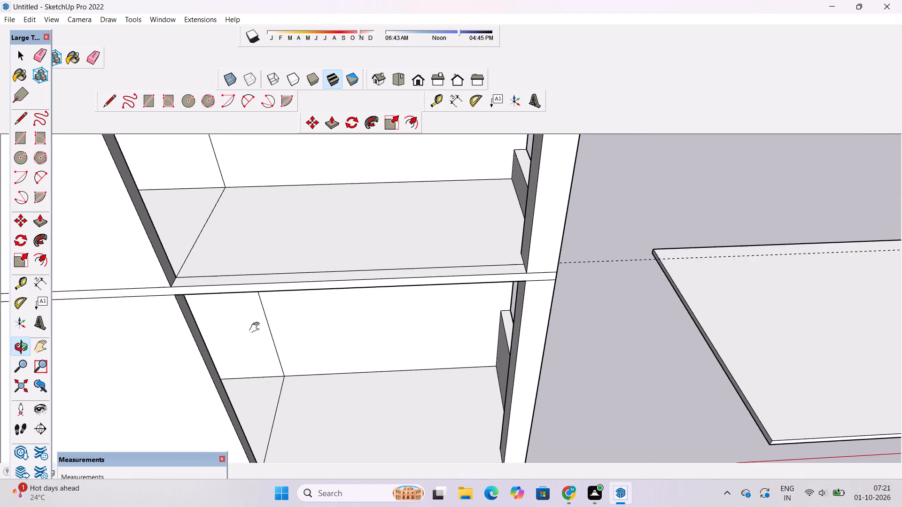
pyautogui.keyDown('shift'); pyautogui.moveTo(257, 328); pyautogui.dragTo(237, 343); pyautogui.keyUp('shift')
pyautogui.scroll(-4, 237, 343)
pyautogui.press('e')
pyautogui.moveTo(469, 297); pyautogui.dragTo(473, 321)
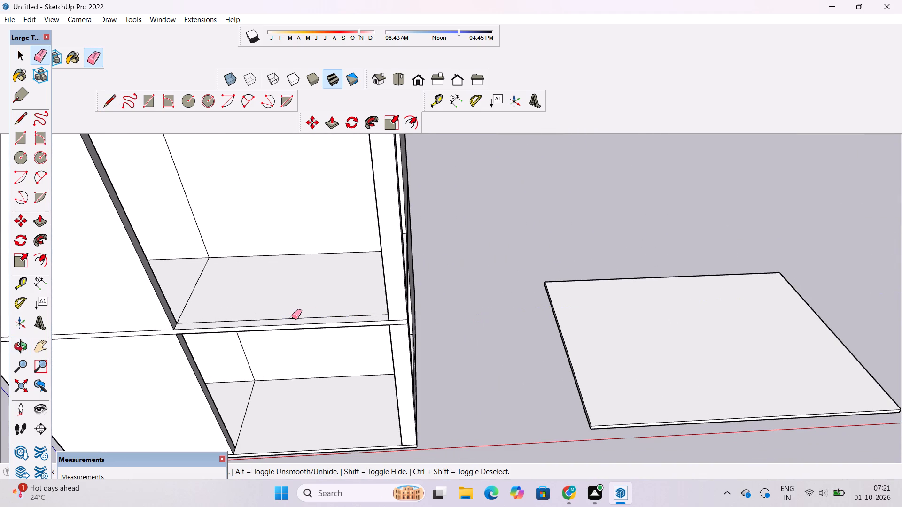
# Push/Pull the narrow floor strip along the upper-floor front opening up 6' as a low wall.
pyautogui.scroll(5, 292, 317)
pyautogui.press('o')
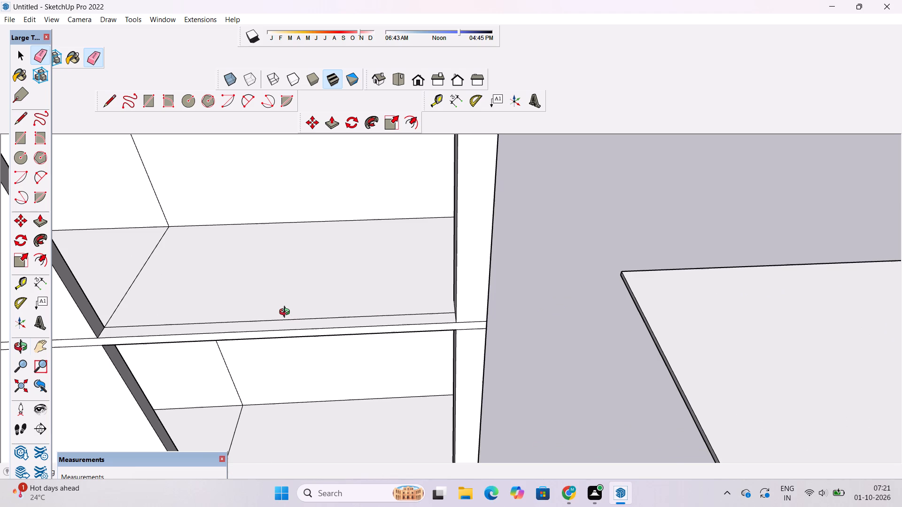
pyautogui.scroll(-2, 287, 313)
pyautogui.keyDown('shift'); pyautogui.moveTo(279, 319); pyautogui.dragTo(317, 333); pyautogui.keyUp('shift')
pyautogui.scroll(-3, 312, 339)
pyautogui.keyDown('shift'); pyautogui.moveTo(210, 328); pyautogui.dragTo(263, 335); pyautogui.keyUp('shift')
pyautogui.scroll(5, 254, 361)
pyautogui.keyDown('shift'); pyautogui.moveTo(275, 343); pyautogui.dragTo(265, 345); pyautogui.keyUp('shift')
pyautogui.scroll(2, 261, 347)
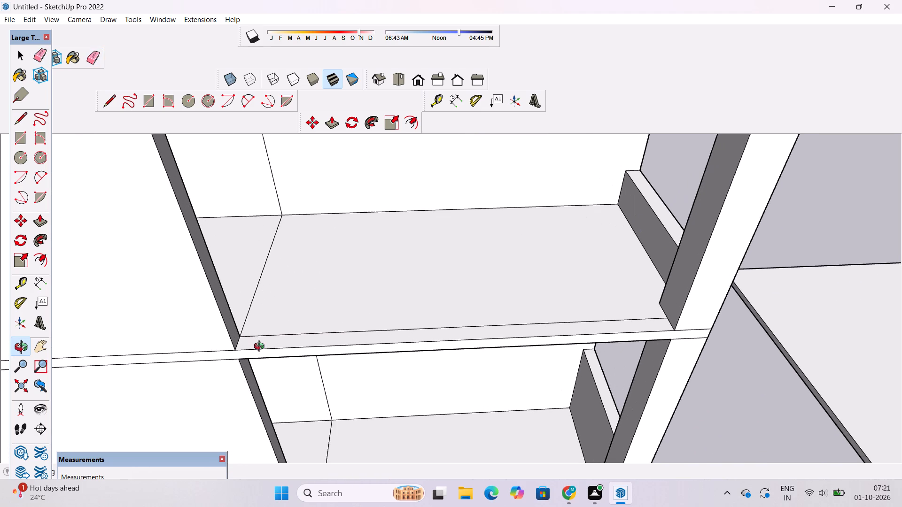
pyautogui.press('p')
pyautogui.scroll(-2, 265, 329)
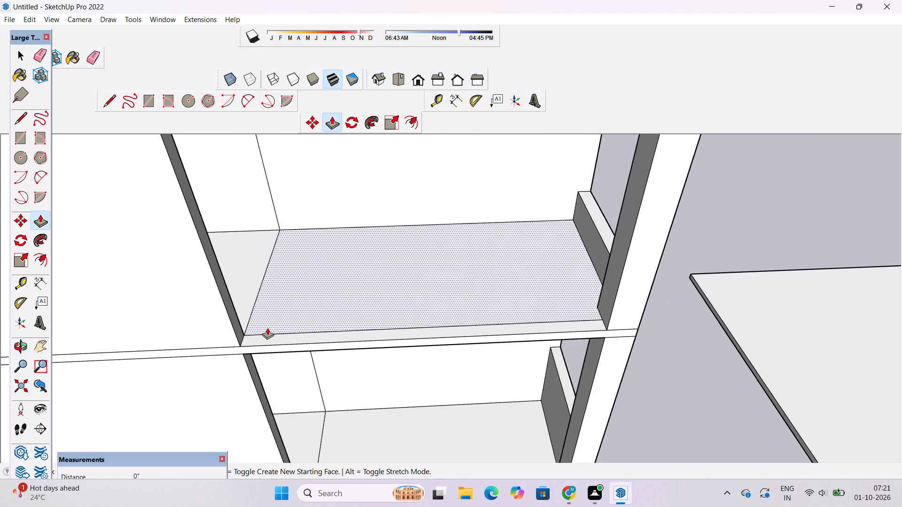
pyautogui.scroll(3, 268, 328)
pyautogui.click(268, 344)
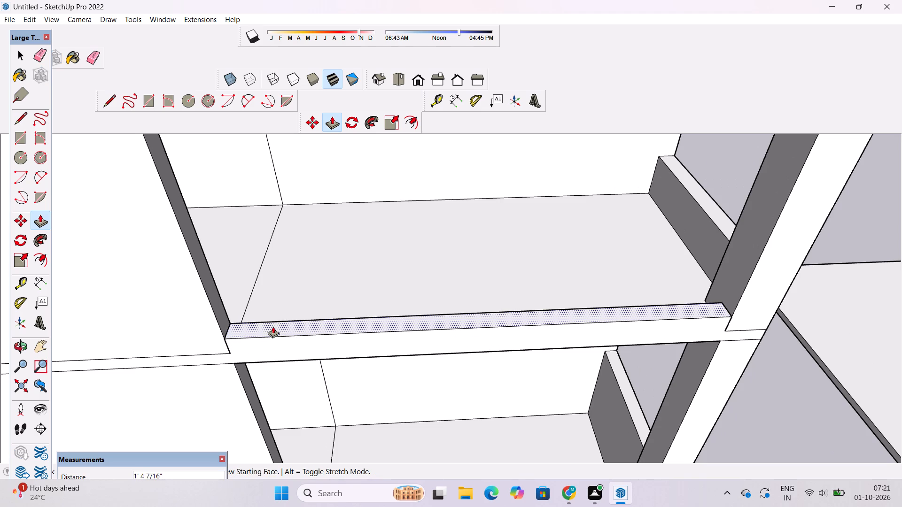
pyautogui.scroll(-9, 273, 326)
pyautogui.scroll(5, 288, 304)
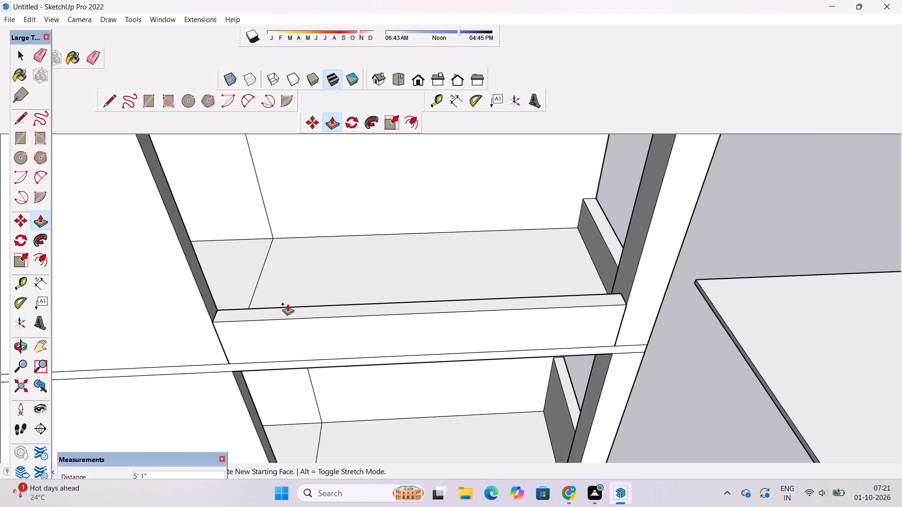
pyautogui.scroll(-1, 288, 304)
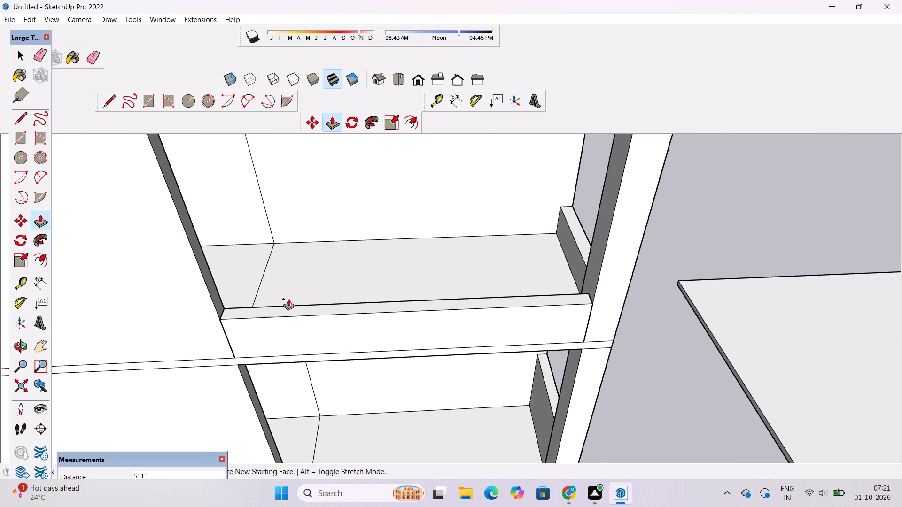
pyautogui.write("6'")
pyautogui.press('Return')
pyautogui.press('p')
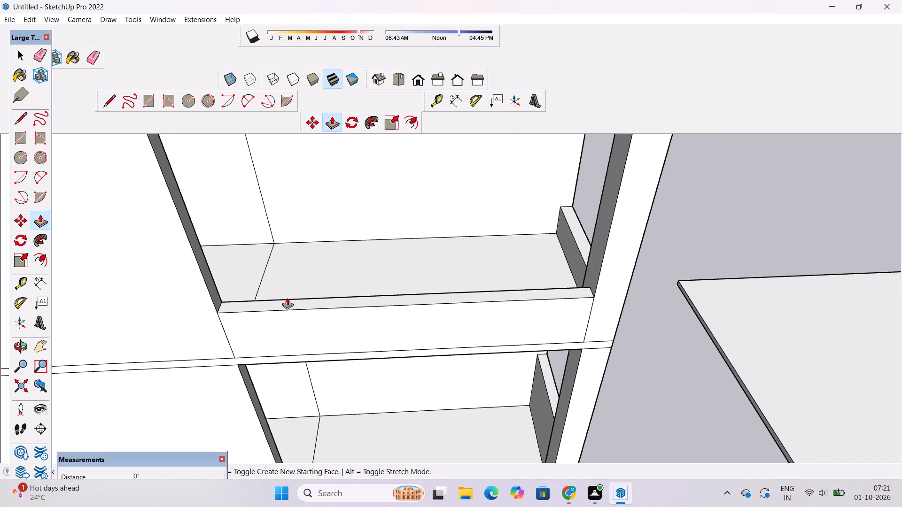
# Examine the low wall in the upper-floor front opening and the building's whole front.
pyautogui.press('o')
pyautogui.scroll(-7, 282, 300)
pyautogui.moveTo(297, 346); pyautogui.dragTo(300, 264)
pyautogui.scroll(-5, 303, 255)
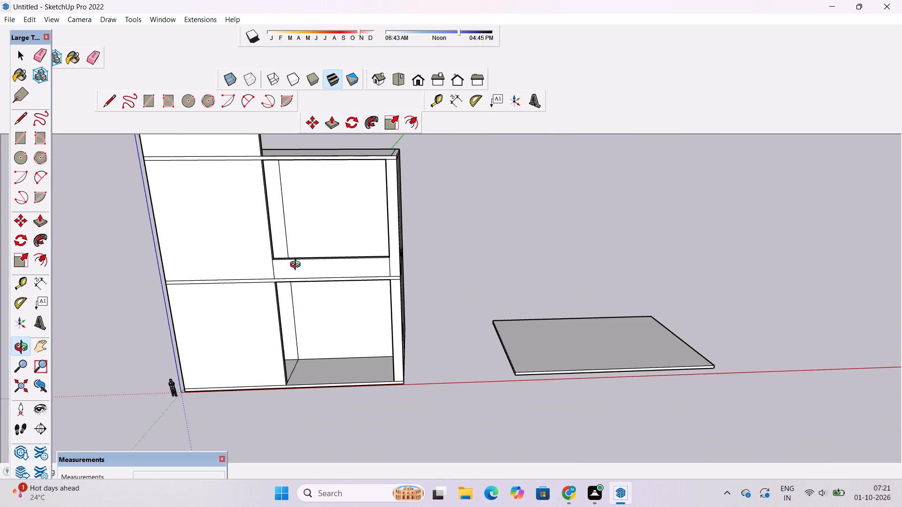
pyautogui.keyDown('shift'); pyautogui.moveTo(273, 286); pyautogui.dragTo(375, 321); pyautogui.keyUp('shift')
pyautogui.keyDown('shift'); pyautogui.scroll(-5, 374, 320); pyautogui.keyUp('shift')
pyautogui.keyDown('shift'); pyautogui.moveTo(376, 315); pyautogui.dragTo(335, 330); pyautogui.keyUp('shift')
pyautogui.keyDown('shift'); pyautogui.moveTo(338, 339); pyautogui.dragTo(335, 286); pyautogui.keyUp('shift')
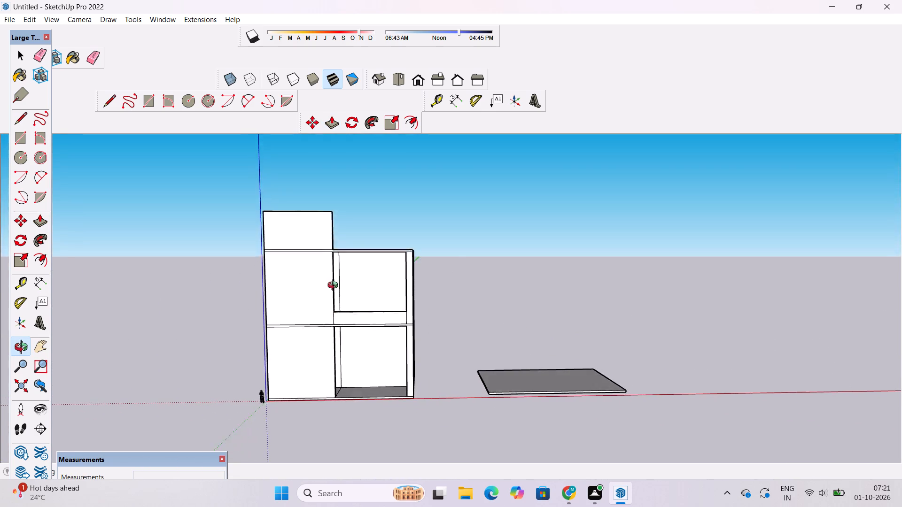
# Draw a line about 35' long on the ceiling of the upper-floor front opening, from the front wall's inner corner to the corner column.
pyautogui.keyDown('shift'); pyautogui.moveTo(335, 286); pyautogui.dragTo(335, 275); pyautogui.keyUp('shift')
pyautogui.scroll(9, 345, 255)
pyautogui.keyDown('shift'); pyautogui.moveTo(342, 257); pyautogui.dragTo(312, 274); pyautogui.keyUp('shift')
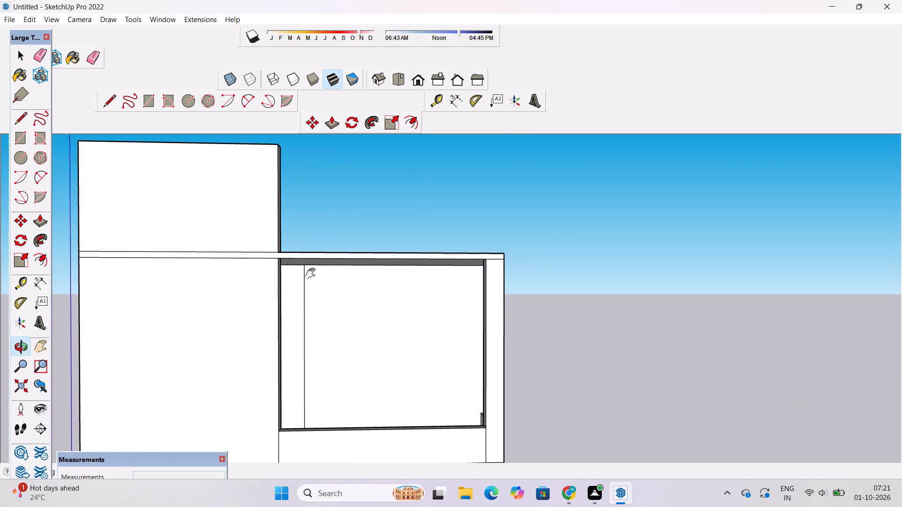
pyautogui.keyDown('shift'); pyautogui.scroll(2, 312, 274); pyautogui.keyUp('shift')
pyautogui.moveTo(312, 274); pyautogui.dragTo(303, 340)
pyautogui.scroll(-4, 302, 340)
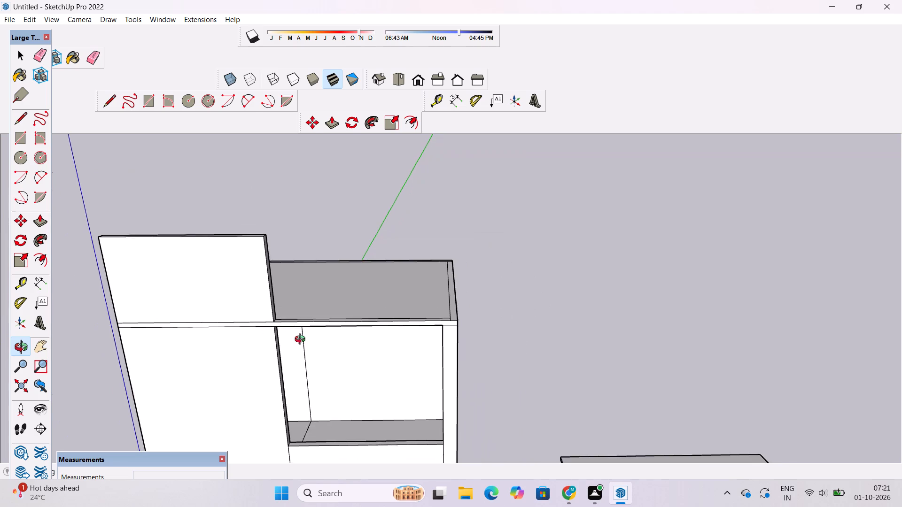
pyautogui.moveTo(306, 353); pyautogui.dragTo(301, 216)
pyautogui.moveTo(313, 309); pyautogui.dragTo(313, 246)
pyautogui.scroll(10, 314, 241)
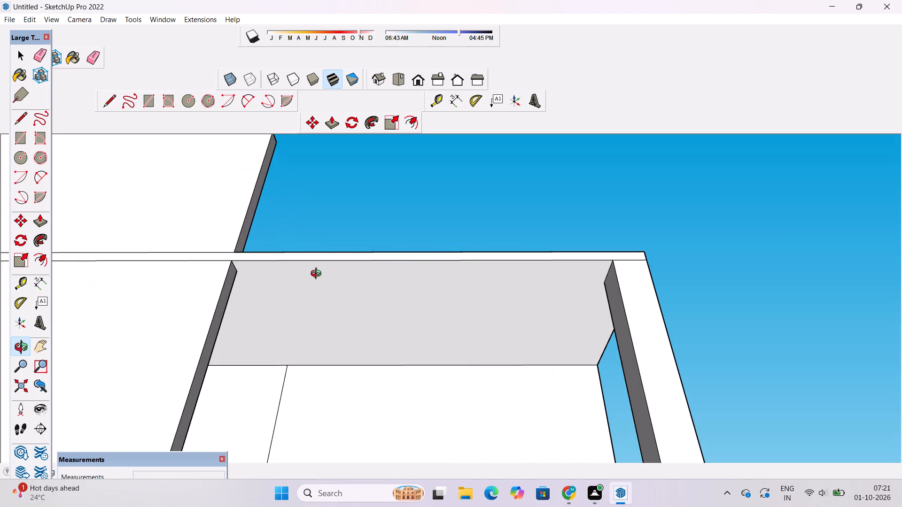
pyautogui.moveTo(282, 306); pyautogui.dragTo(329, 314)
pyautogui.keyDown('shift'); pyautogui.moveTo(341, 314); pyautogui.dragTo(298, 304); pyautogui.keyUp('shift')
pyautogui.moveTo(427, 289); pyautogui.dragTo(367, 268)
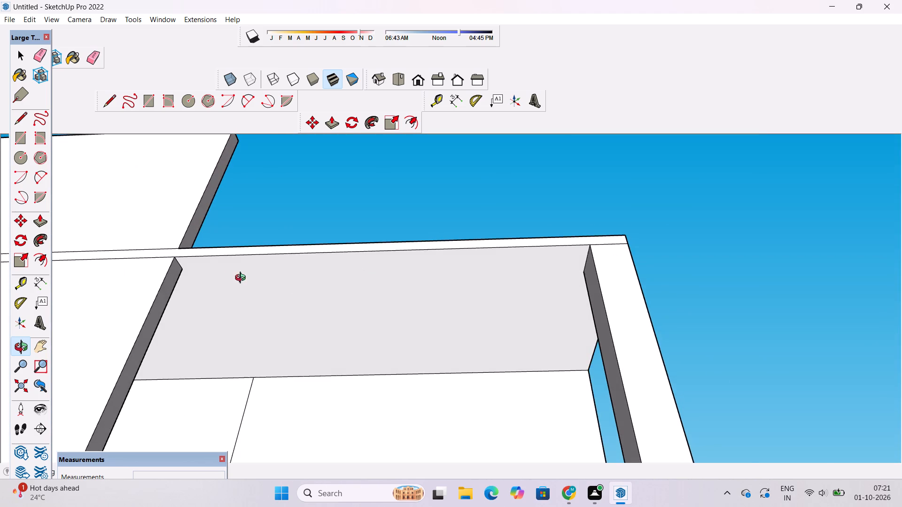
pyautogui.scroll(2, 236, 277)
pyautogui.keyDown('shift'); pyautogui.moveTo(246, 290); pyautogui.dragTo(251, 296); pyautogui.keyUp('shift')
pyautogui.scroll(1, 251, 296)
pyautogui.press('l')
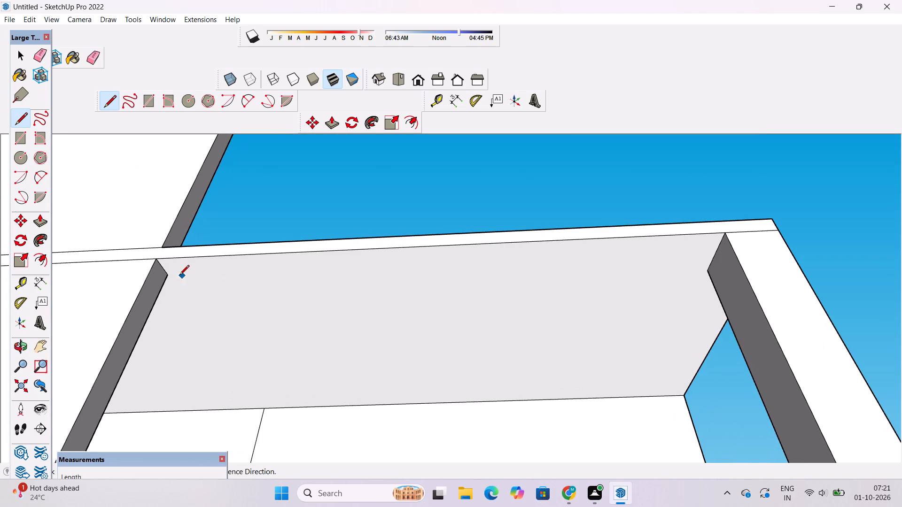
pyautogui.click(169, 279)
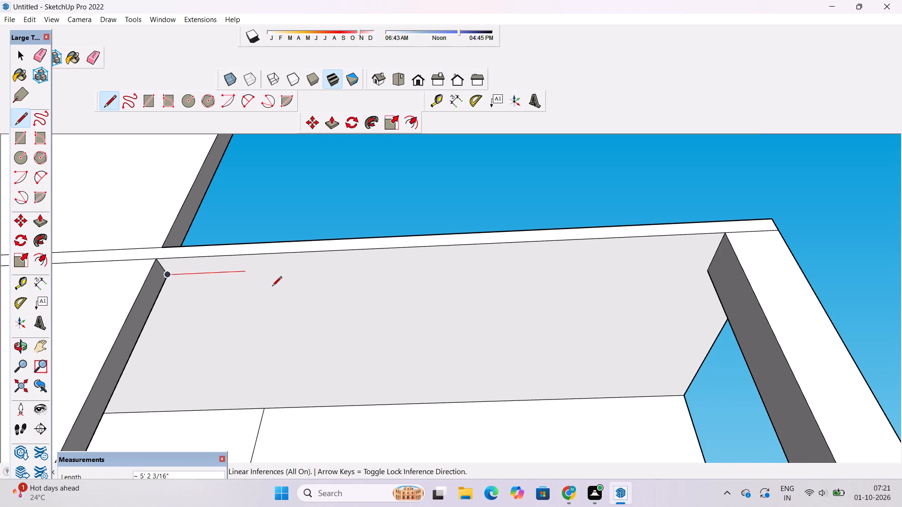
pyautogui.click(714, 253)
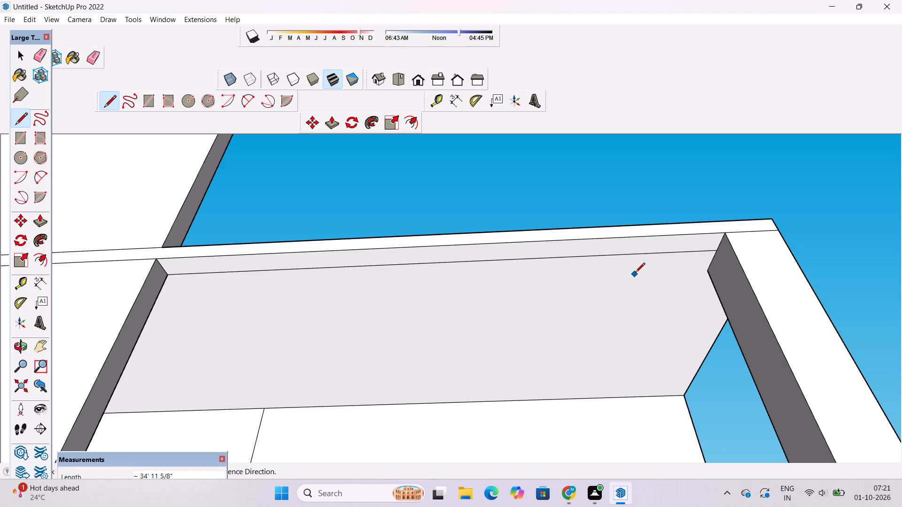
pyautogui.press('space')
# Examine the narrow ceiling strip above the upper-floor front opening and the roof slab's underside around the corner column.
pyautogui.press('o')
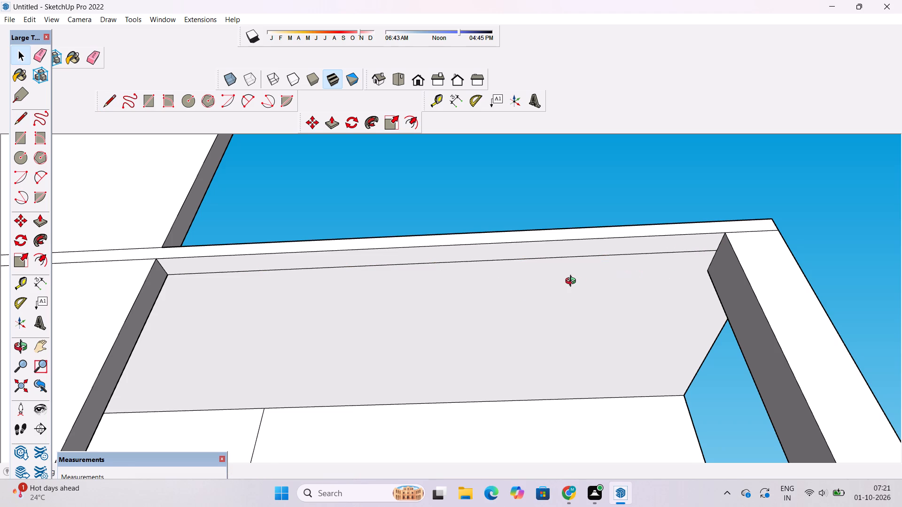
pyautogui.scroll(-2, 573, 282)
pyautogui.scroll(1, 571, 284)
pyautogui.keyDown('shift'); pyautogui.moveTo(571, 284); pyautogui.dragTo(590, 298); pyautogui.keyUp('shift')
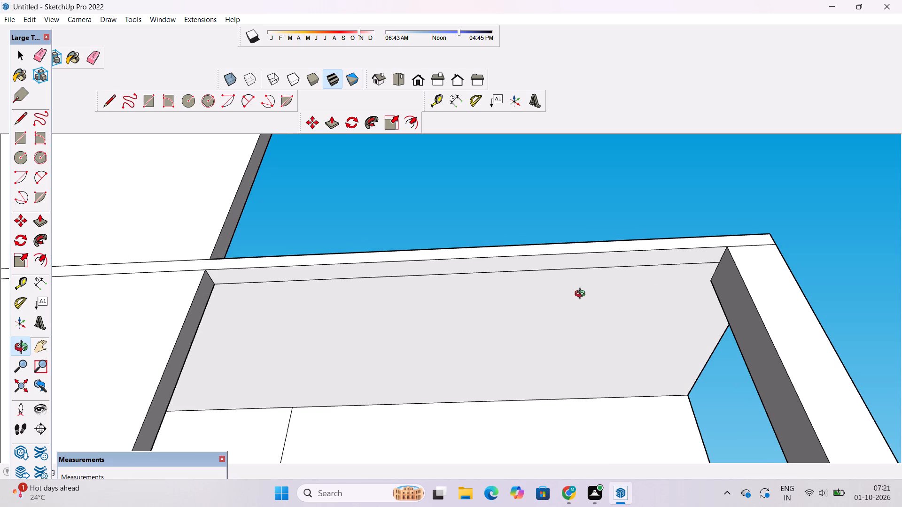
pyautogui.scroll(-3, 580, 294)
pyautogui.scroll(1, 580, 294)
pyautogui.keyDown('shift'); pyautogui.moveTo(580, 294); pyautogui.dragTo(578, 294); pyautogui.keyUp('shift')
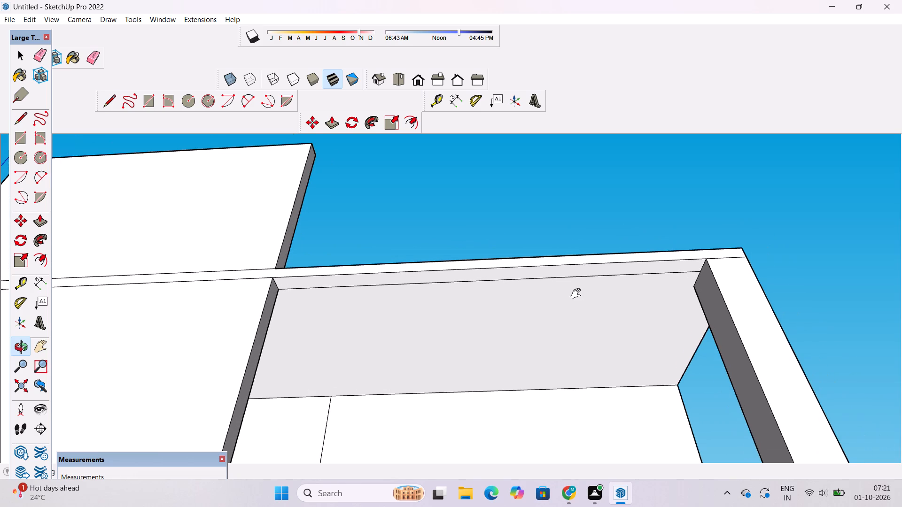
pyautogui.keyDown('shift'); pyautogui.moveTo(578, 294); pyautogui.dragTo(568, 285); pyautogui.keyUp('shift')
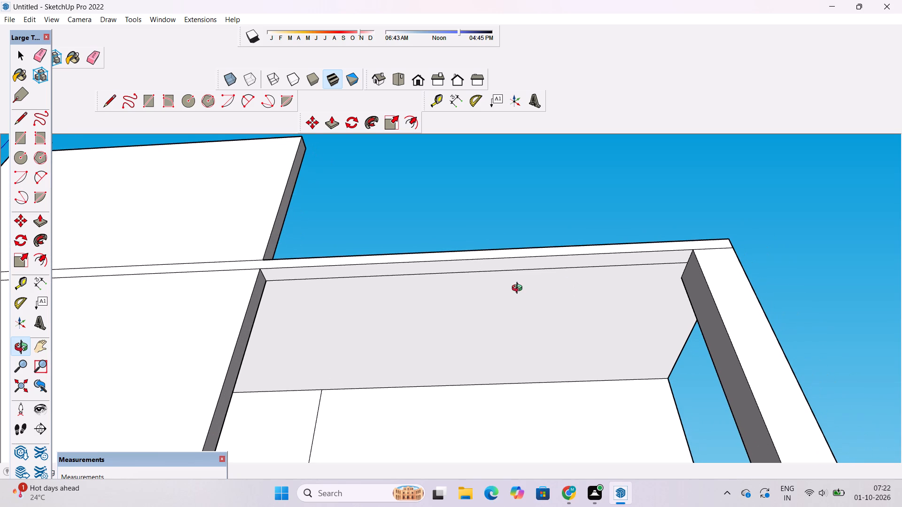
pyautogui.scroll(-4, 519, 289)
pyautogui.moveTo(568, 288); pyautogui.dragTo(547, 292)
pyautogui.scroll(-5, 403, 300)
pyautogui.moveTo(379, 300); pyautogui.dragTo(417, 306)
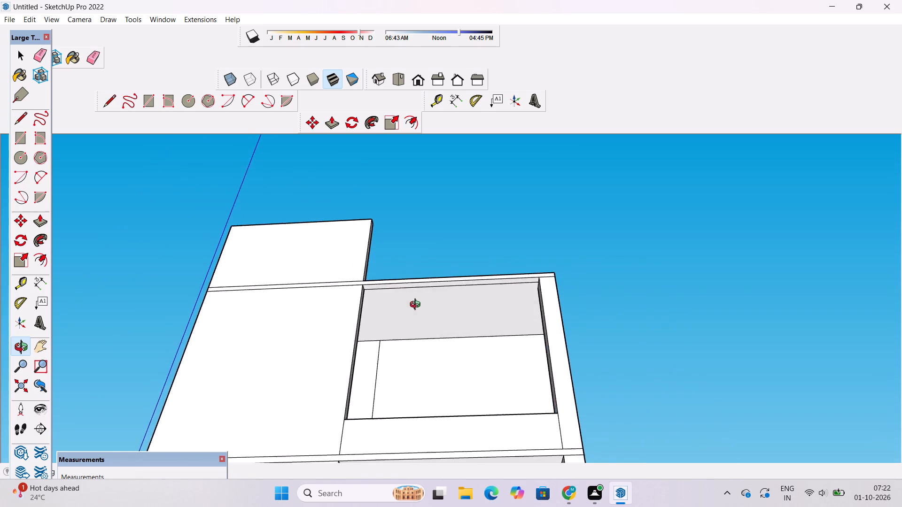
pyautogui.moveTo(417, 306); pyautogui.dragTo(442, 319)
pyautogui.scroll(7, 473, 282)
pyautogui.moveTo(500, 300); pyautogui.dragTo(495, 279)
pyautogui.scroll(-2, 495, 279)
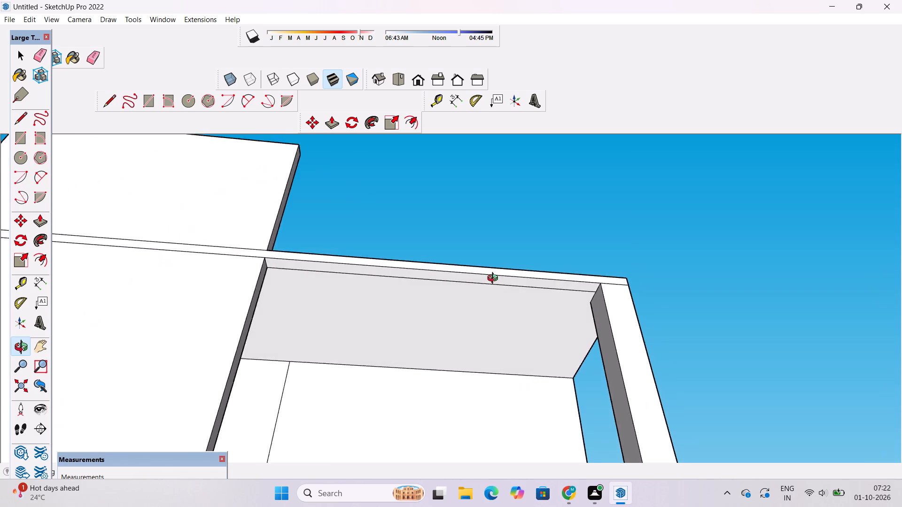
pyautogui.scroll(-2, 495, 279)
pyautogui.moveTo(495, 279); pyautogui.dragTo(460, 327)
pyautogui.scroll(1, 481, 290)
pyautogui.keyDown('shift'); pyautogui.moveTo(481, 306); pyautogui.dragTo(474, 289); pyautogui.keyUp('shift')
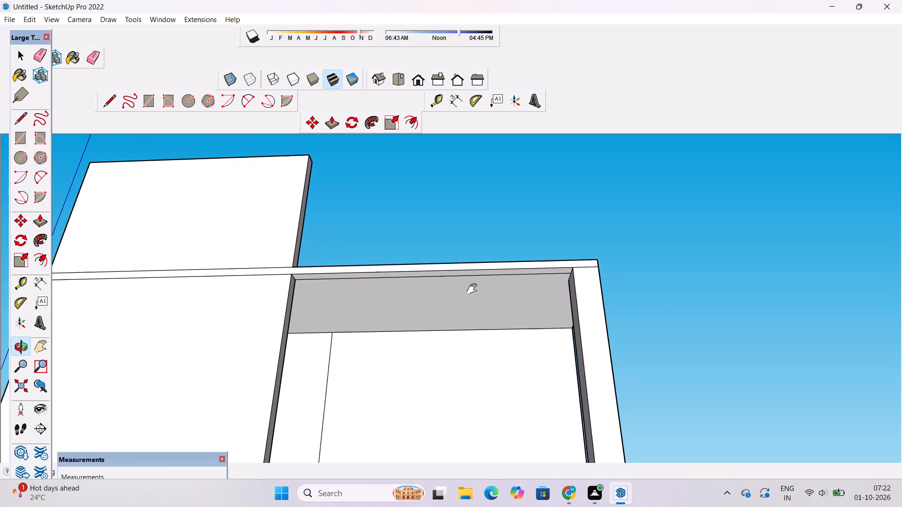
pyautogui.scroll(-4, 480, 283)
pyautogui.scroll(1, 486, 281)
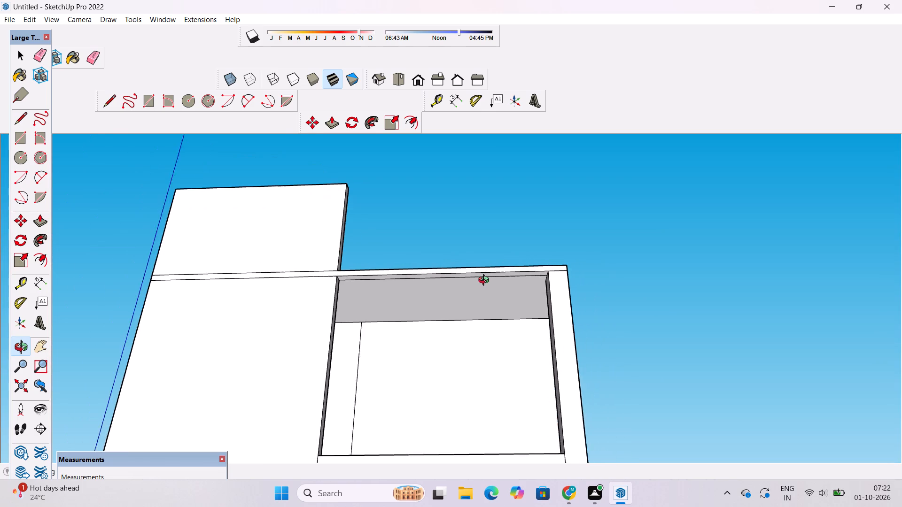
pyautogui.scroll(1, 486, 281)
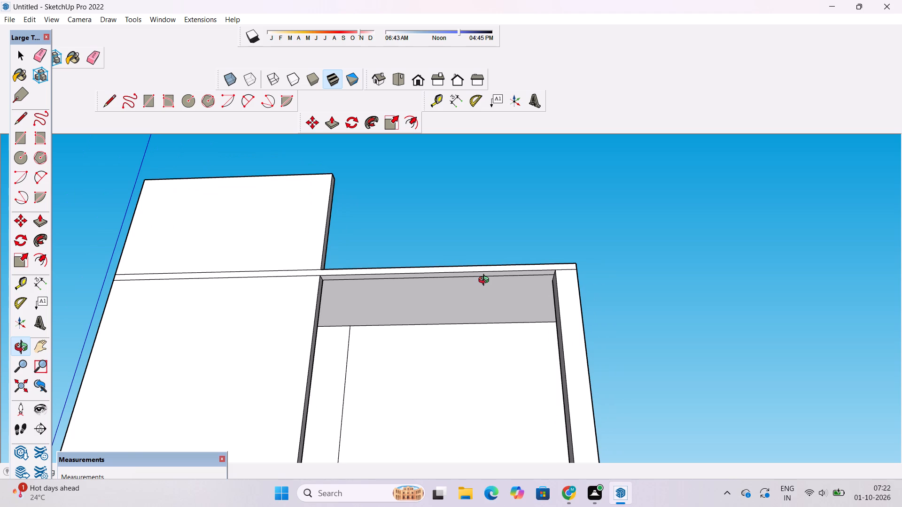
pyautogui.scroll(-2, 486, 281)
pyautogui.scroll(2, 486, 281)
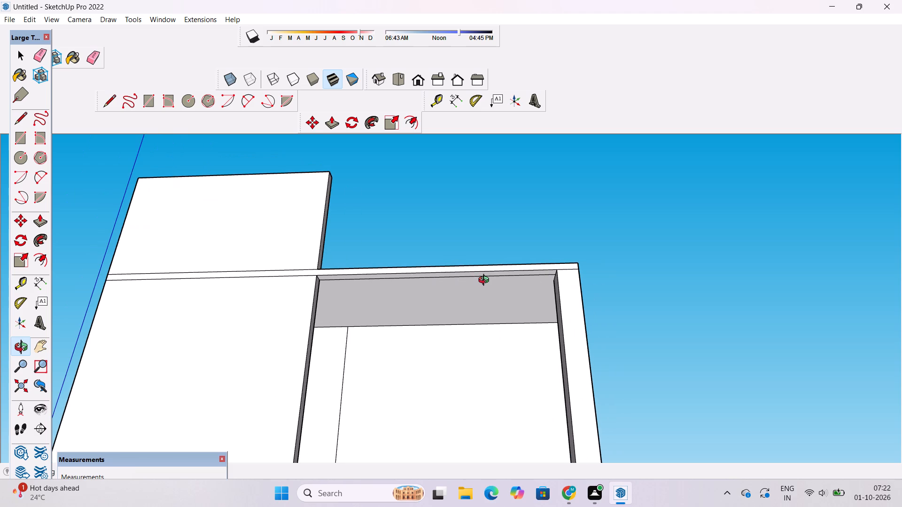
pyautogui.keyDown('shift'); pyautogui.moveTo(486, 281); pyautogui.dragTo(486, 289); pyautogui.keyUp('shift')
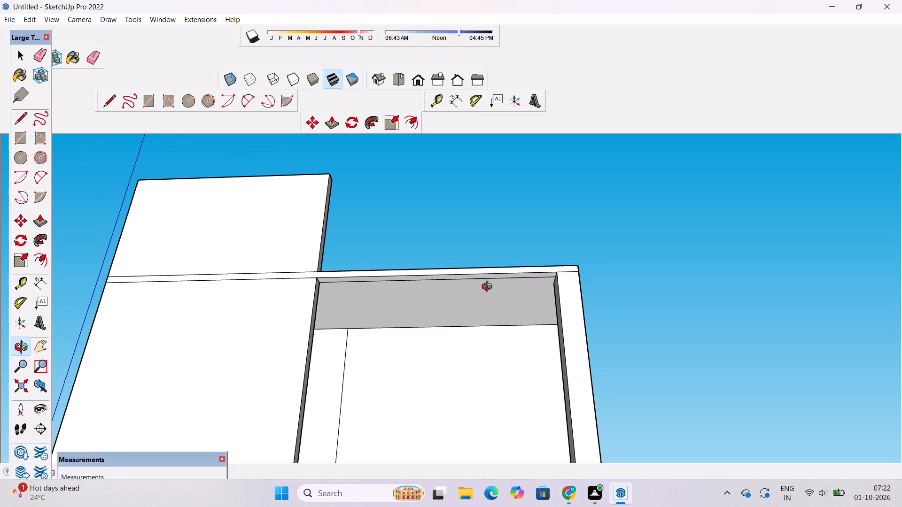
pyautogui.moveTo(490, 284); pyautogui.dragTo(498, 364)
pyautogui.scroll(-5, 495, 346)
pyautogui.moveTo(500, 321); pyautogui.dragTo(501, 295)
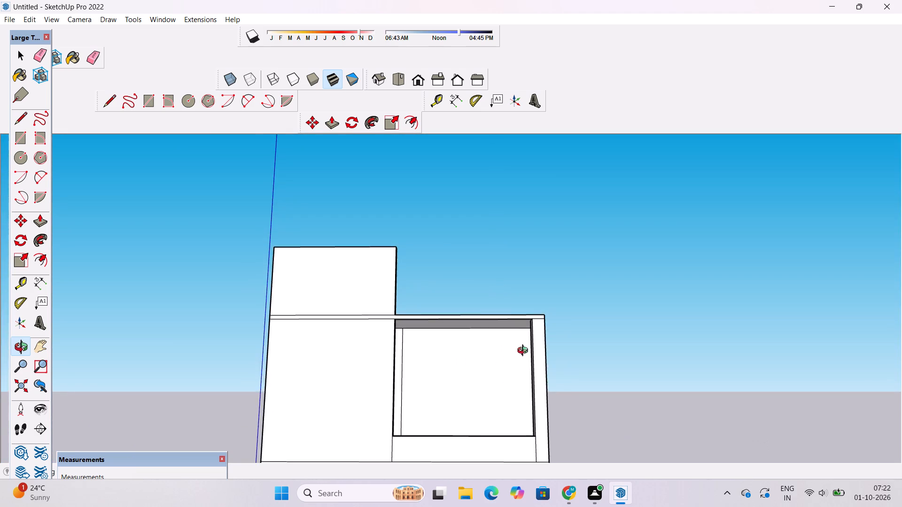
pyautogui.scroll(6, 526, 352)
pyautogui.moveTo(526, 350); pyautogui.dragTo(517, 286)
pyautogui.keyDown('shift'); pyautogui.moveTo(513, 290); pyautogui.dragTo(511, 269); pyautogui.keyUp('shift')
pyautogui.moveTo(606, 264); pyautogui.dragTo(481, 292)
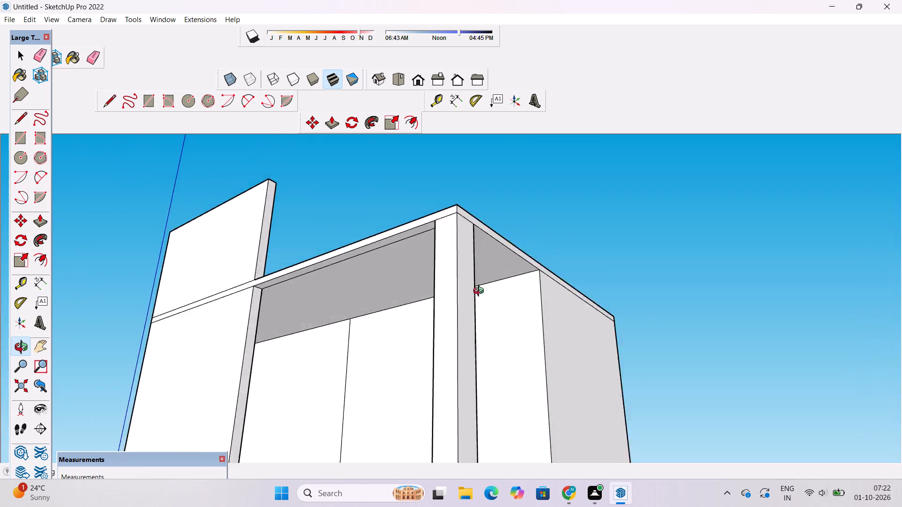
pyautogui.moveTo(481, 292); pyautogui.dragTo(407, 314)
pyautogui.moveTo(373, 323); pyautogui.dragTo(588, 339)
pyautogui.keyDown('shift'); pyautogui.moveTo(470, 361); pyautogui.dragTo(469, 336); pyautogui.keyUp('shift')
pyautogui.moveTo(467, 392); pyautogui.dragTo(467, 335)
# Examine the building's front and the low wall, floor and back wall inside the upper-floor front opening.
pyautogui.scroll(-3, 467, 332)
pyautogui.keyDown('shift'); pyautogui.scroll(-2, 469, 322); pyautogui.keyUp('shift')
pyautogui.moveTo(469, 322); pyautogui.dragTo(471, 428)
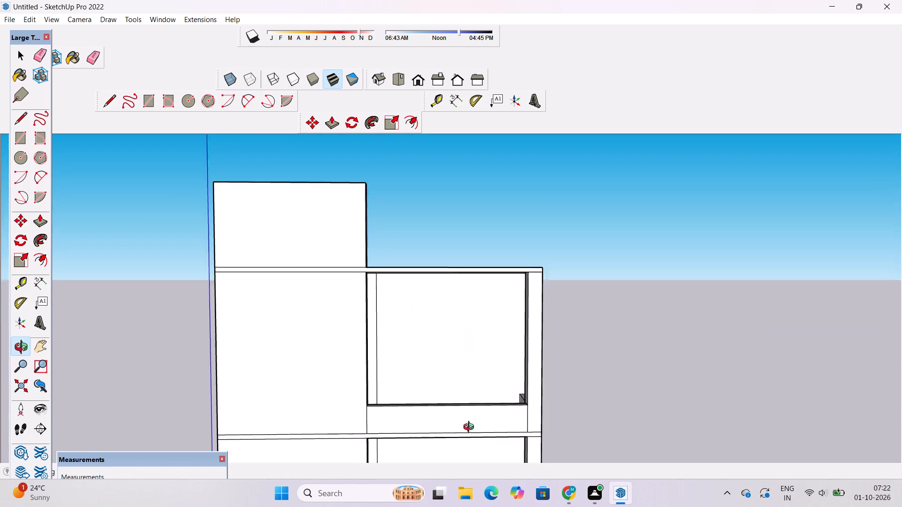
pyautogui.moveTo(471, 428); pyautogui.dragTo(471, 440)
pyautogui.scroll(-7, 475, 327)
pyautogui.moveTo(477, 400); pyautogui.dragTo(477, 445)
pyautogui.scroll(5, 486, 353)
pyautogui.keyDown('shift'); pyautogui.moveTo(490, 377); pyautogui.dragTo(461, 361); pyautogui.keyUp('shift')
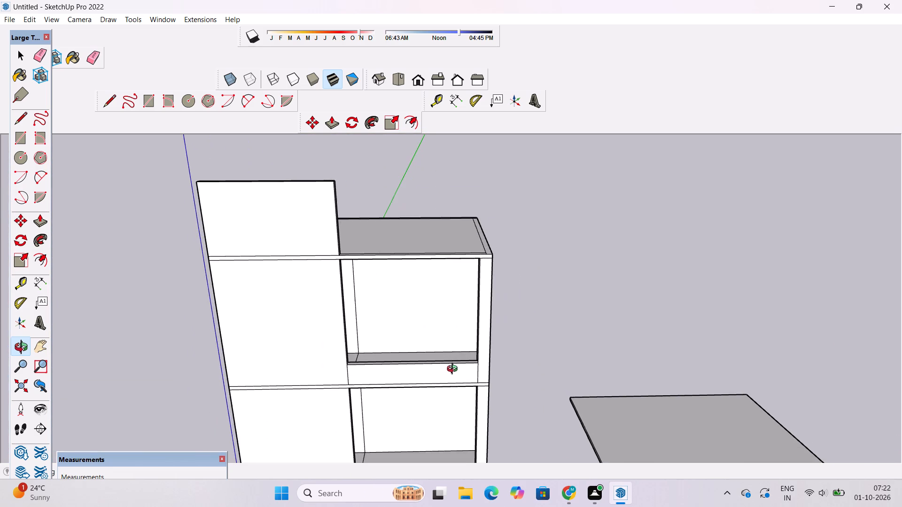
pyautogui.scroll(5, 453, 373)
pyautogui.moveTo(451, 373); pyautogui.dragTo(432, 320)
pyautogui.scroll(3, 421, 324)
pyautogui.keyDown('shift'); pyautogui.moveTo(421, 324); pyautogui.dragTo(421, 316); pyautogui.keyUp('shift')
pyautogui.scroll(-2, 421, 314)
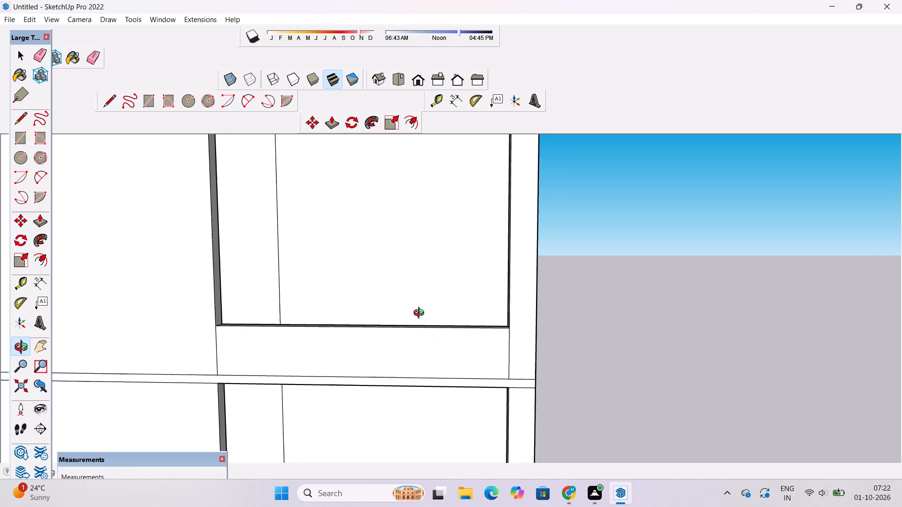
pyautogui.scroll(-1, 421, 314)
pyautogui.moveTo(422, 312); pyautogui.dragTo(437, 378)
pyautogui.scroll(-4, 439, 372)
pyautogui.keyDown('shift'); pyautogui.moveTo(441, 369); pyautogui.dragTo(454, 410); pyautogui.keyUp('shift')
pyautogui.moveTo(440, 403); pyautogui.dragTo(434, 387)
pyautogui.scroll(6, 434, 385)
pyautogui.moveTo(439, 410); pyautogui.dragTo(446, 372)
pyautogui.scroll(-5, 446, 372)
pyautogui.moveTo(464, 373); pyautogui.dragTo(464, 379)
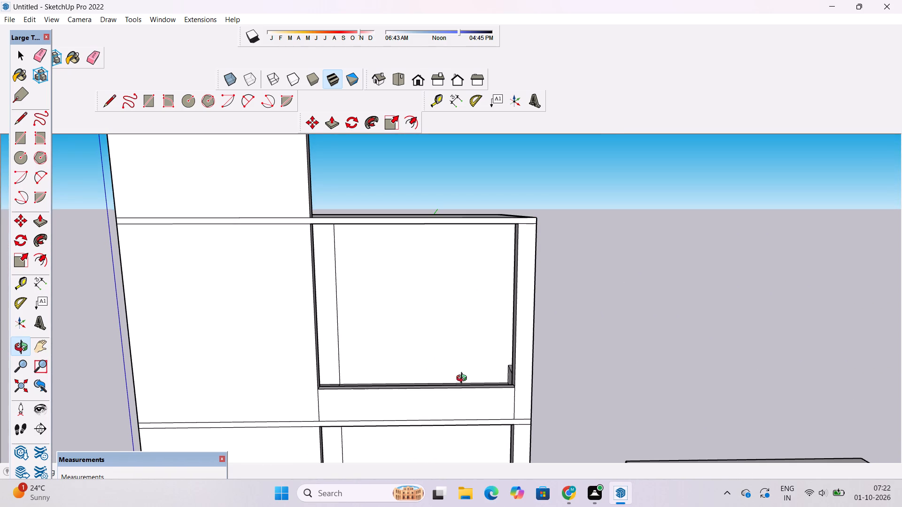
pyautogui.moveTo(464, 379); pyautogui.dragTo(457, 382)
pyautogui.scroll(4, 419, 360)
pyautogui.moveTo(420, 383); pyautogui.dragTo(414, 388)
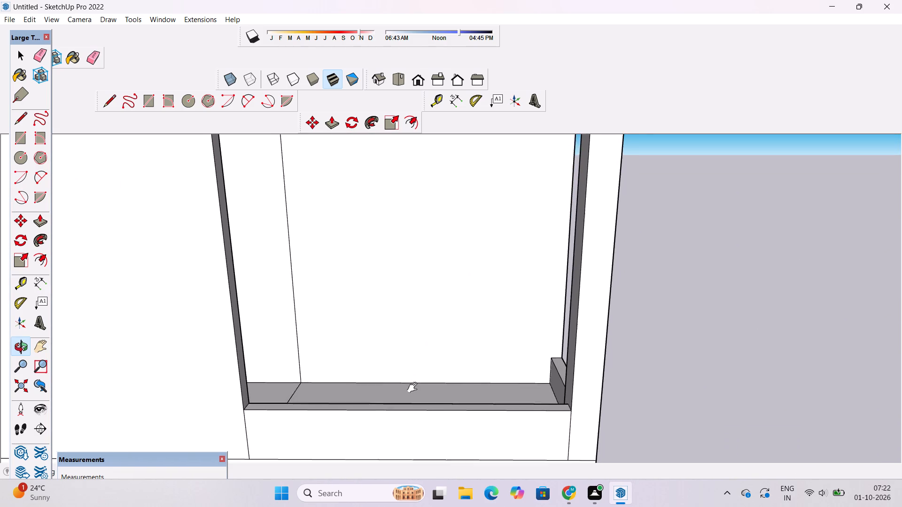
pyautogui.moveTo(414, 388); pyautogui.dragTo(412, 383)
pyautogui.scroll(2, 412, 381)
pyautogui.scroll(-1, 412, 381)
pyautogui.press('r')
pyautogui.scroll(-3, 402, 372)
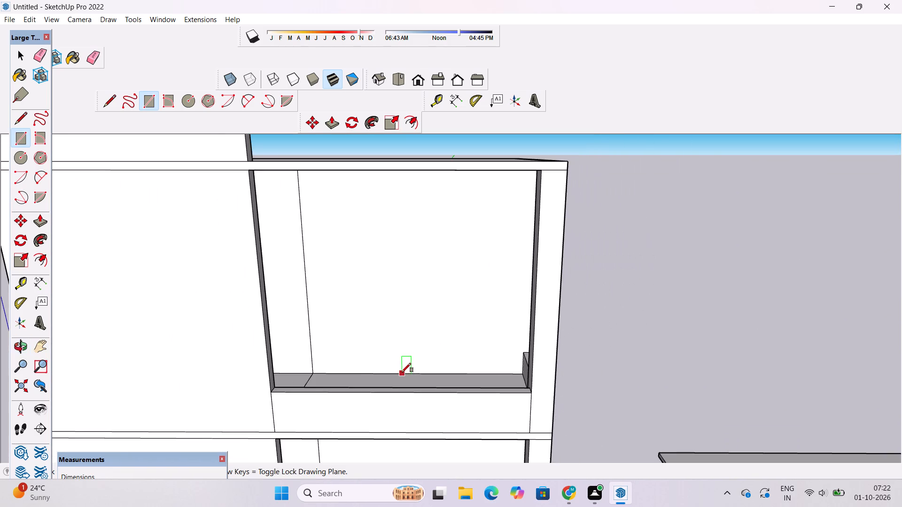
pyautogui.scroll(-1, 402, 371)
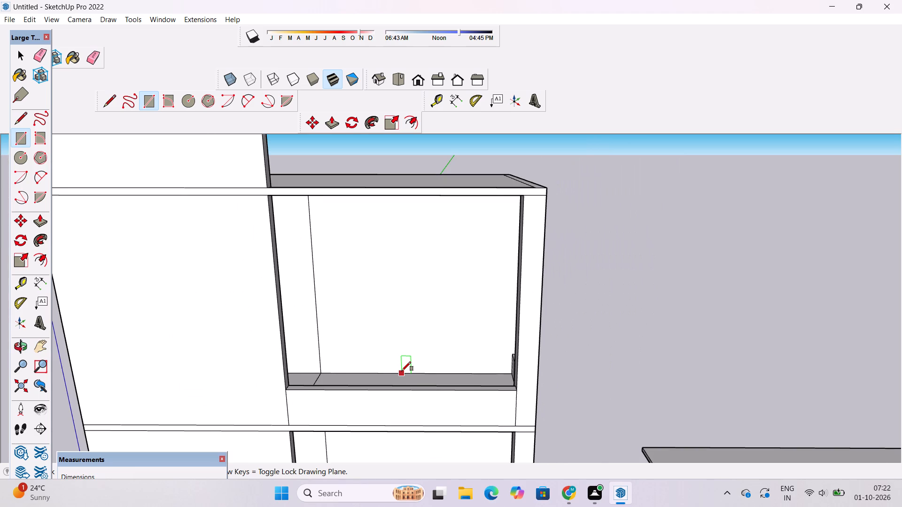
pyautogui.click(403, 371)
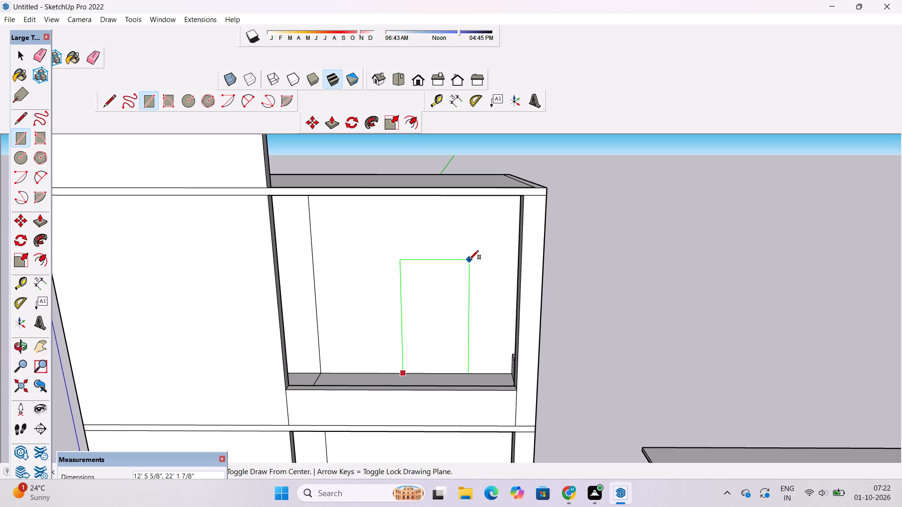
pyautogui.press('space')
# Draw a door-shaped rectangle about 10' 3" wide and 20' 6" high on the upper-floor back wall, standing on the floor edge.
pyautogui.write('r')
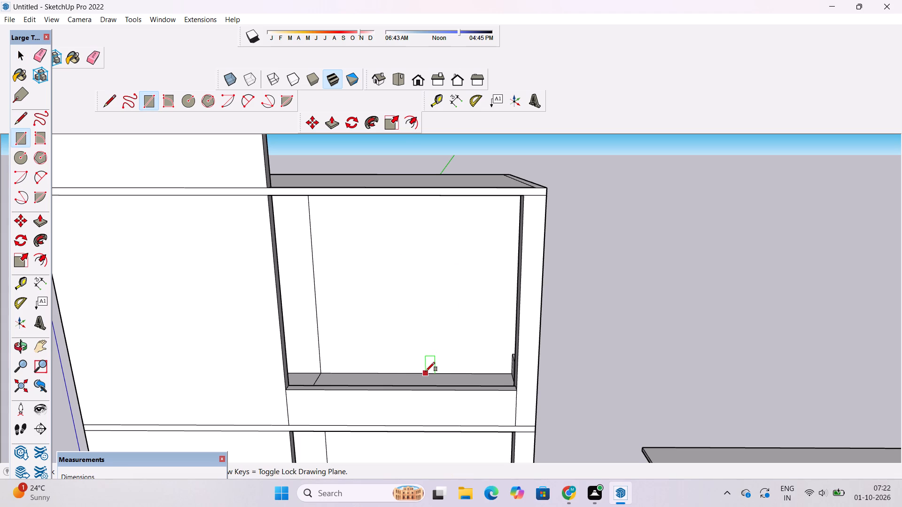
pyautogui.click(431, 372)
pyautogui.click(486, 269)
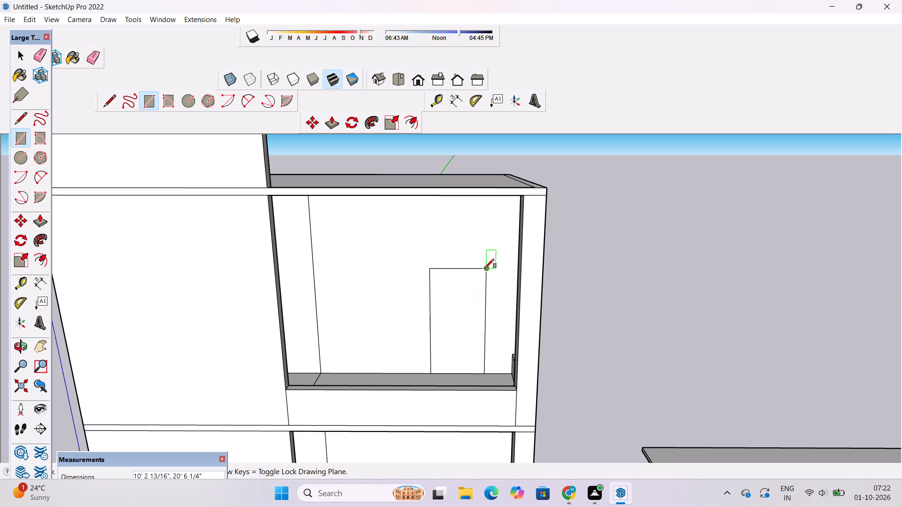
# Examine the door outline on the upper-floor back wall from the front, together with the whole facade.
pyautogui.scroll(-5, 485, 268)
pyautogui.scroll(6, 485, 268)
pyautogui.press('o')
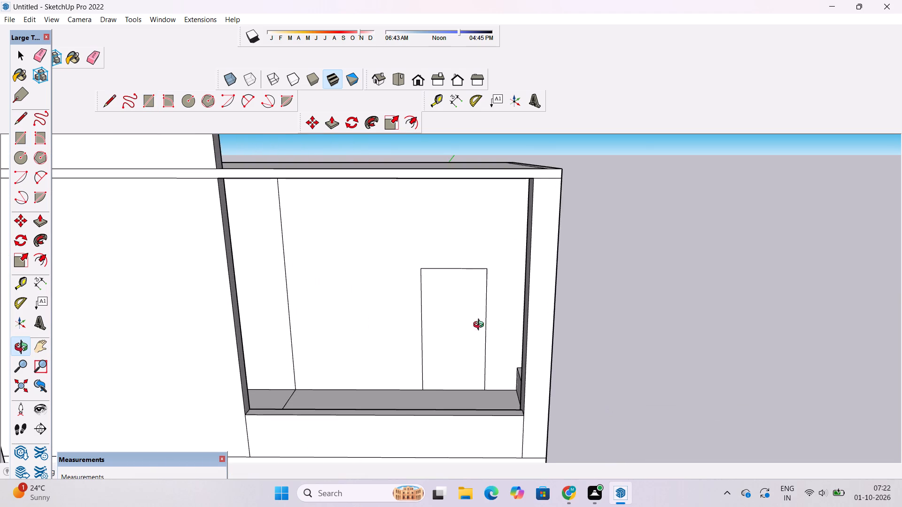
pyautogui.moveTo(480, 306); pyautogui.dragTo(481, 248)
pyautogui.scroll(-4, 481, 248)
pyautogui.moveTo(483, 254); pyautogui.dragTo(494, 303)
pyautogui.scroll(-5, 494, 304)
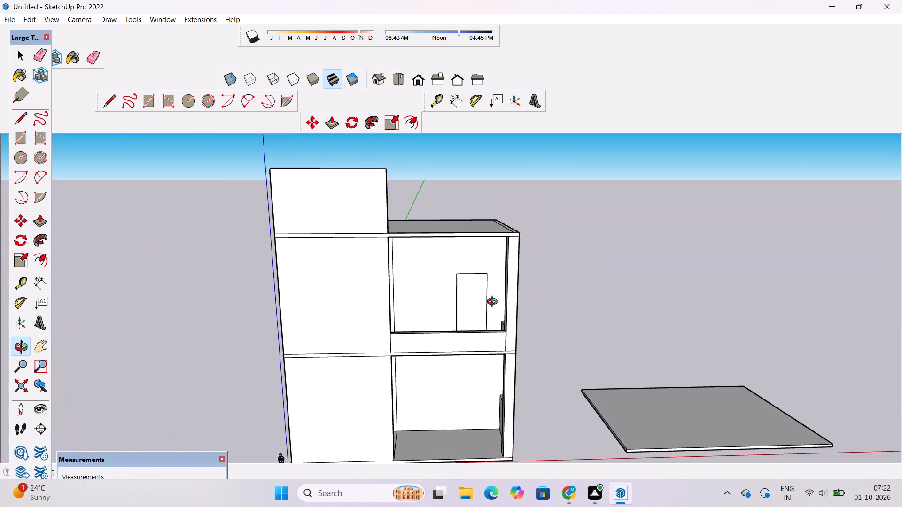
pyautogui.scroll(3, 494, 303)
pyautogui.keyDown('shift'); pyautogui.moveTo(493, 293); pyautogui.dragTo(471, 295); pyautogui.keyUp('shift')
pyautogui.keyDown('shift'); pyautogui.scroll(-4, 462, 285); pyautogui.keyUp('shift')
pyautogui.moveTo(462, 285); pyautogui.dragTo(453, 302)
pyautogui.scroll(5, 449, 289)
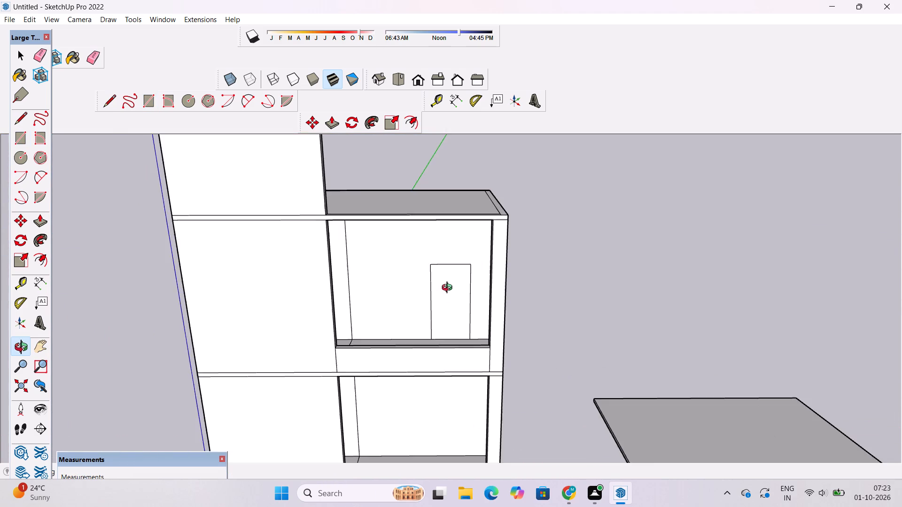
pyautogui.scroll(2, 449, 289)
pyautogui.keyDown('shift'); pyautogui.click(449, 289); pyautogui.keyUp('shift')
pyautogui.moveTo(451, 300); pyautogui.dragTo(453, 294)
pyautogui.scroll(2, 457, 280)
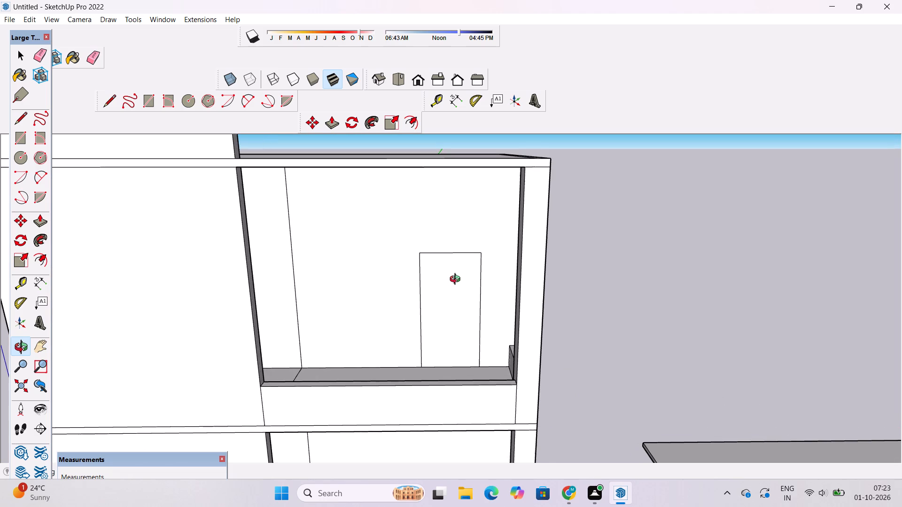
# Draw a window rectangle about 11' 2" wide and 12' 9" high beside the door outline on the upper-floor back wall, tops aligned.
pyautogui.keyDown('shift'); pyautogui.moveTo(461, 298); pyautogui.dragTo(463, 305); pyautogui.keyUp('shift')
pyautogui.moveTo(463, 307); pyautogui.dragTo(463, 301)
pyautogui.scroll(-4, 465, 284)
pyautogui.keyDown('shift'); pyautogui.moveTo(464, 334); pyautogui.dragTo(467, 342); pyautogui.keyUp('shift')
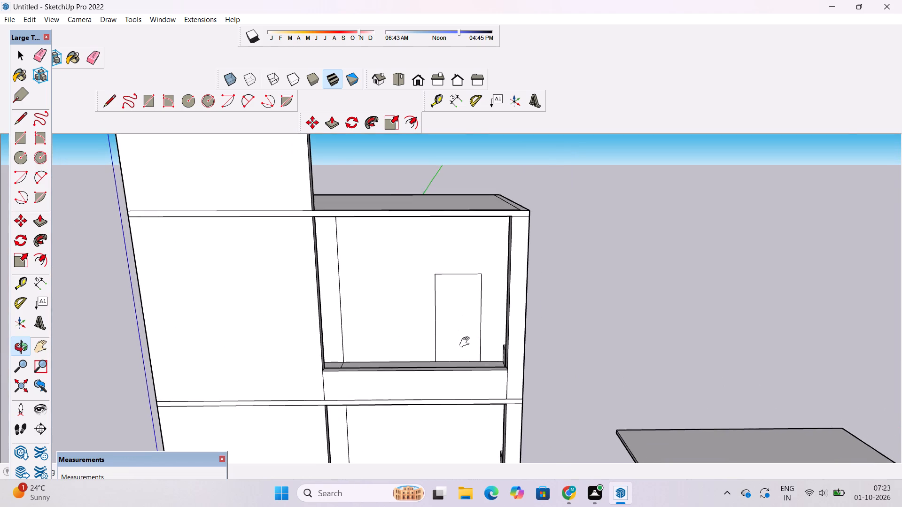
pyautogui.keyDown('shift'); pyautogui.moveTo(467, 342); pyautogui.dragTo(469, 330); pyautogui.keyUp('shift')
pyautogui.scroll(3, 453, 291)
pyautogui.keyDown('shift'); pyautogui.click(453, 291); pyautogui.keyUp('shift')
pyautogui.scroll(-4, 454, 289)
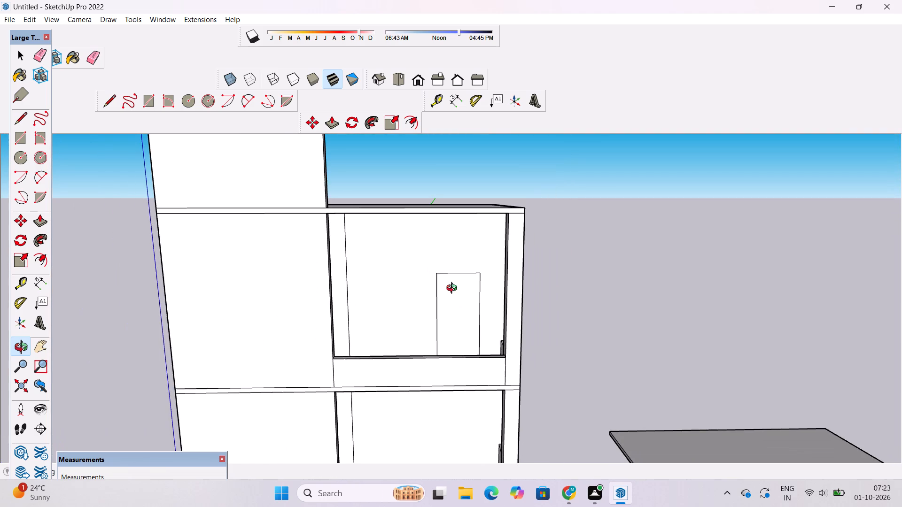
pyautogui.press('r')
pyautogui.scroll(3, 445, 271)
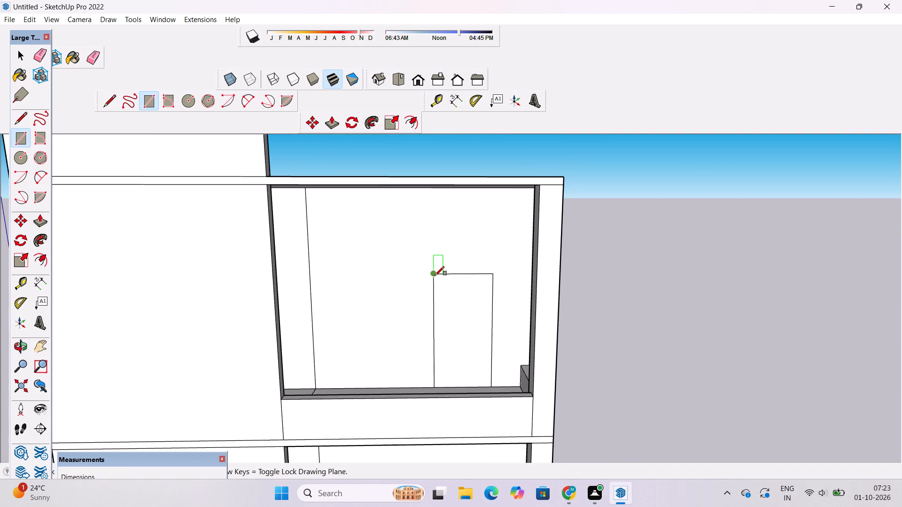
pyautogui.click(386, 274)
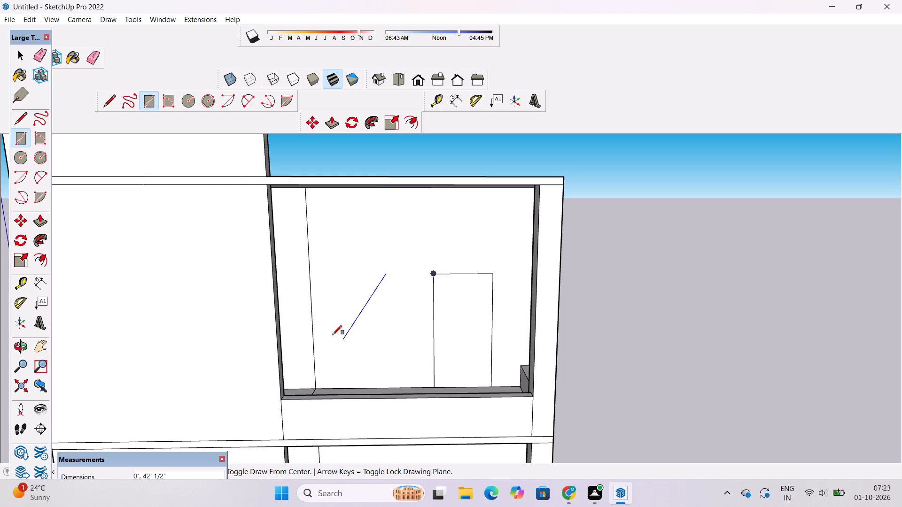
pyautogui.scroll(-2, 325, 338)
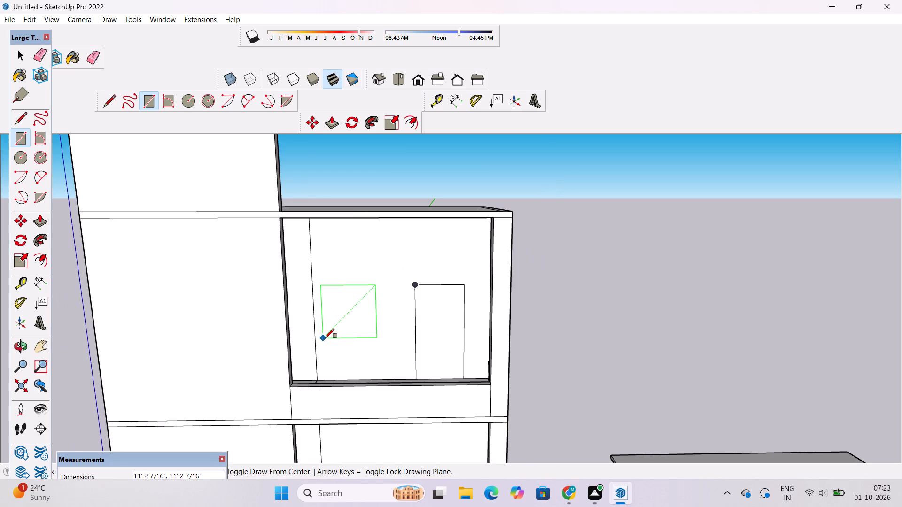
pyautogui.click(324, 345)
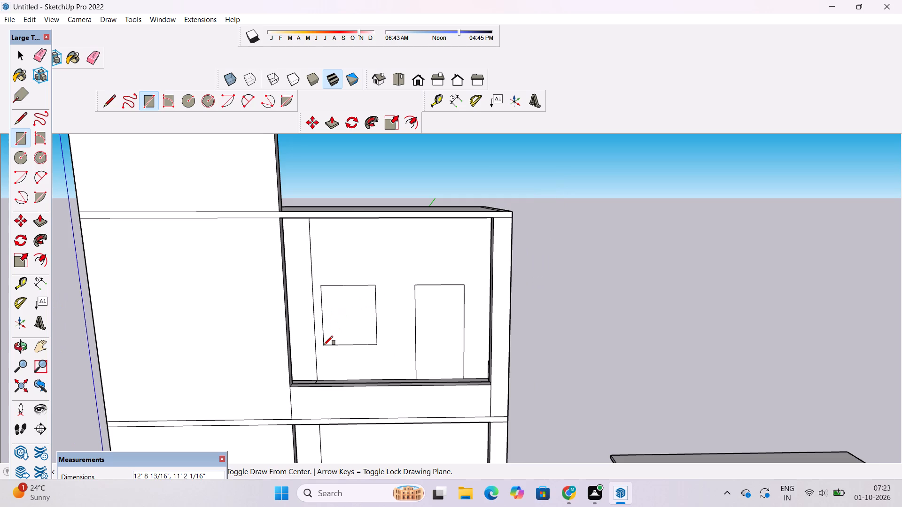
# Offset the upper-floor window outline inward by about 7 3/8" to form a frame.
pyautogui.press('o')
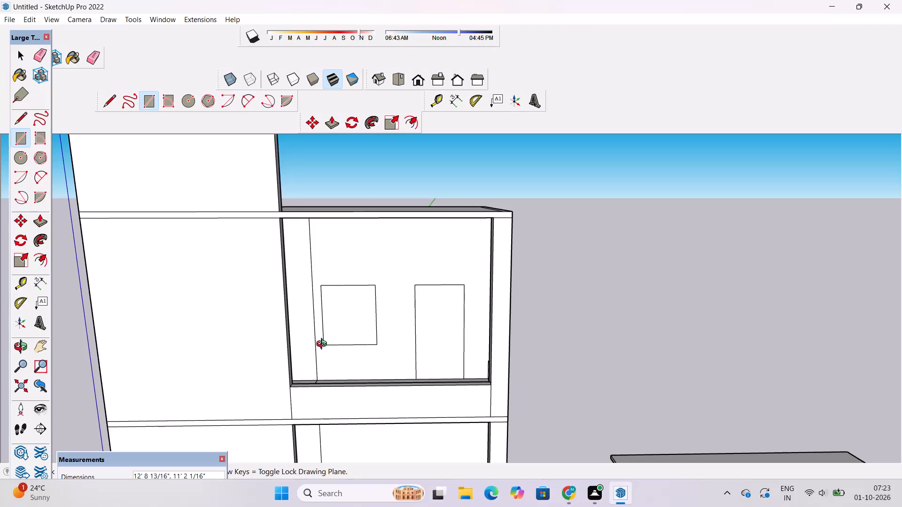
pyautogui.press('f')
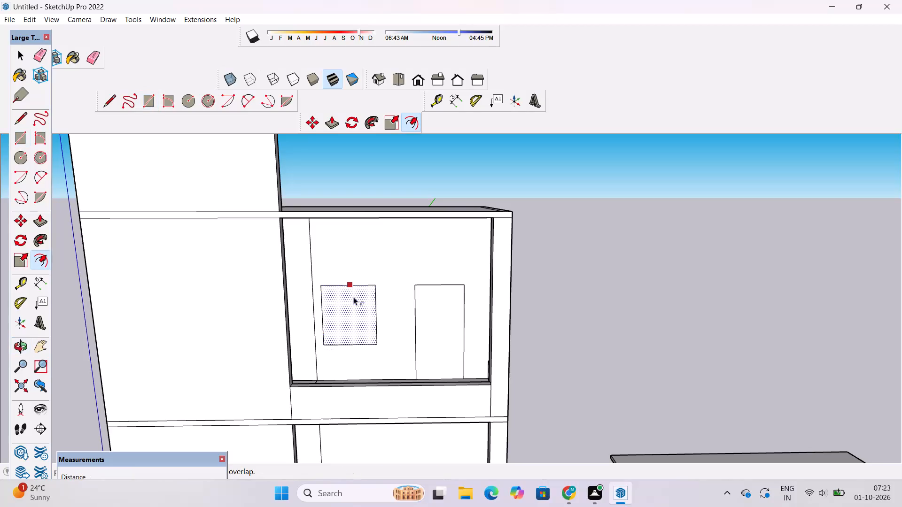
pyautogui.click(352, 290)
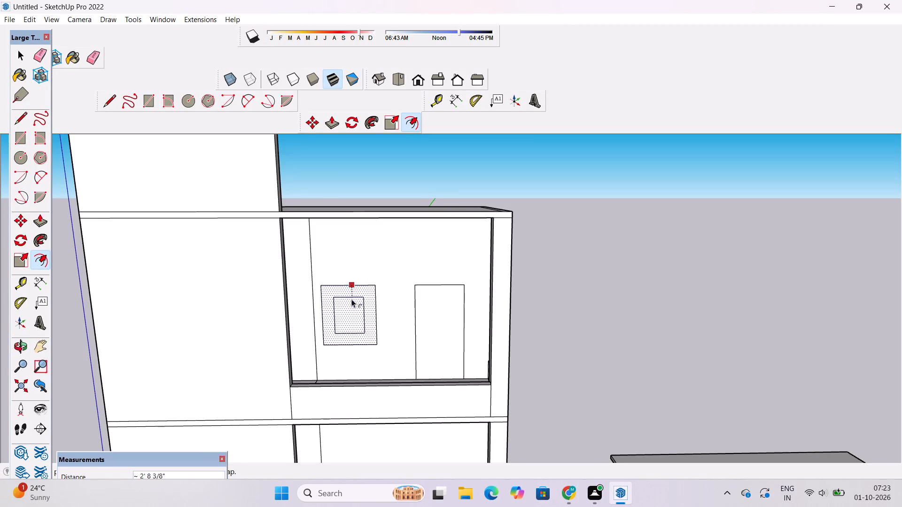
pyautogui.scroll(5, 353, 299)
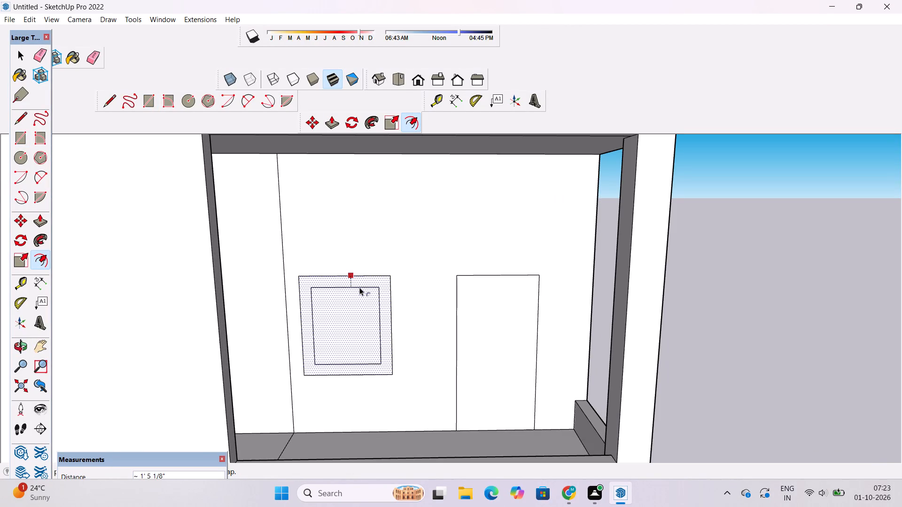
pyautogui.click(365, 281)
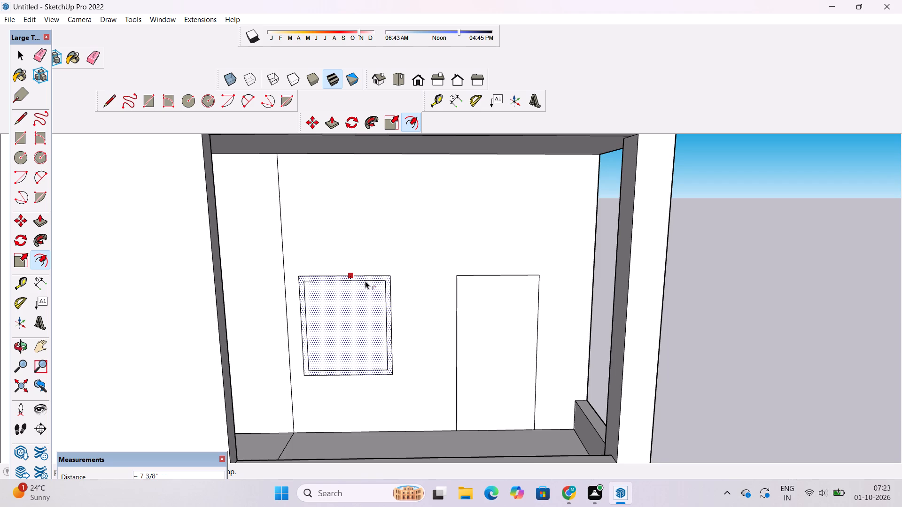
pyautogui.scroll(-6, 285, 292)
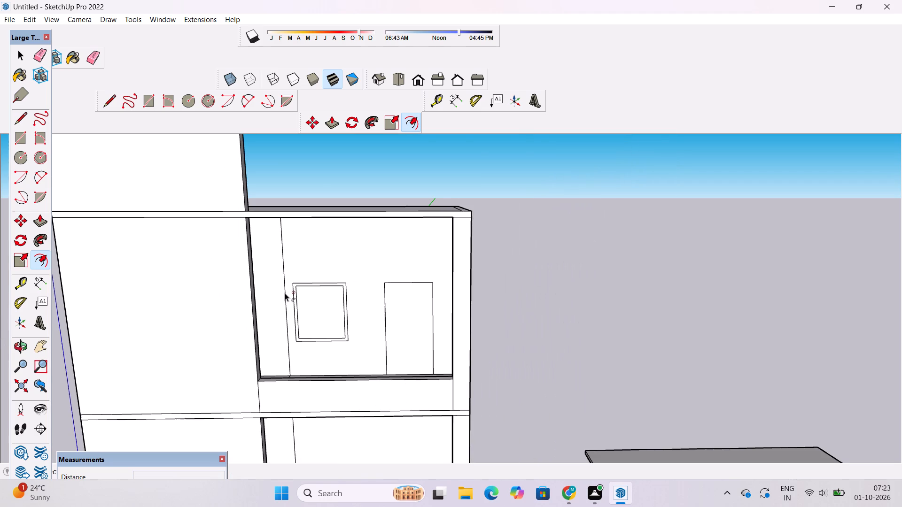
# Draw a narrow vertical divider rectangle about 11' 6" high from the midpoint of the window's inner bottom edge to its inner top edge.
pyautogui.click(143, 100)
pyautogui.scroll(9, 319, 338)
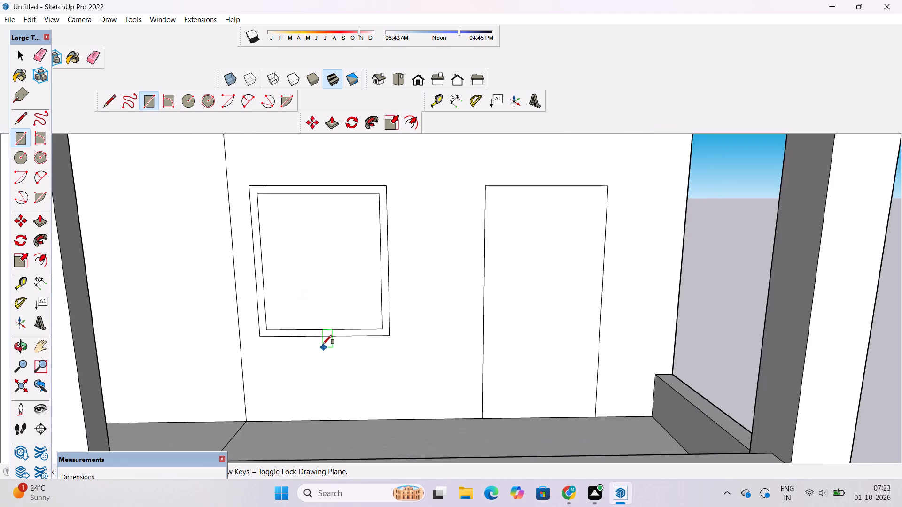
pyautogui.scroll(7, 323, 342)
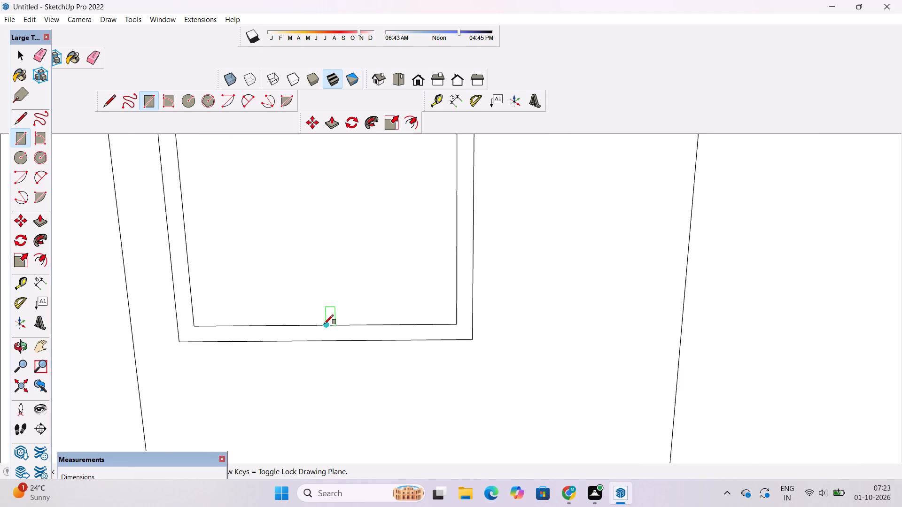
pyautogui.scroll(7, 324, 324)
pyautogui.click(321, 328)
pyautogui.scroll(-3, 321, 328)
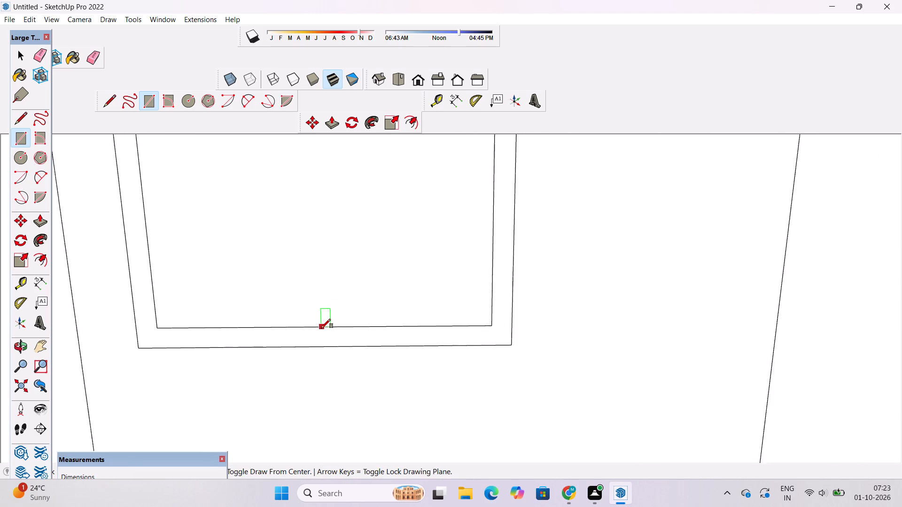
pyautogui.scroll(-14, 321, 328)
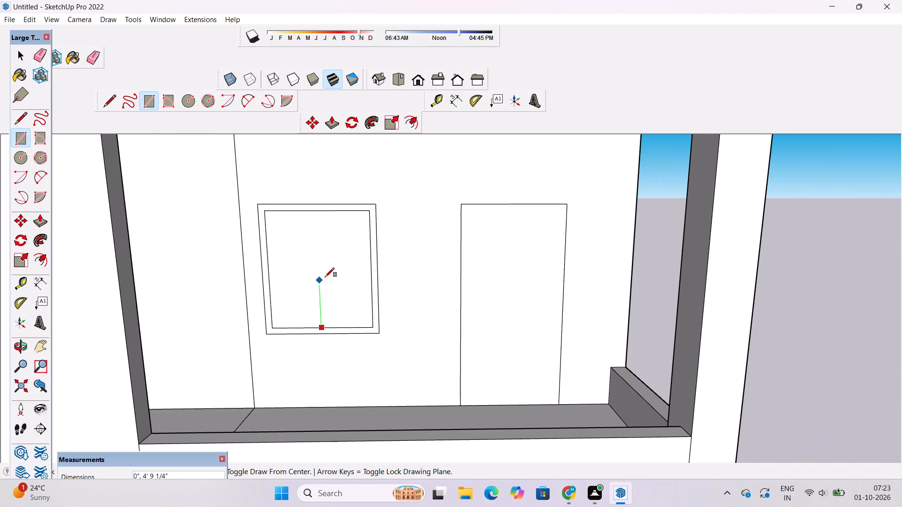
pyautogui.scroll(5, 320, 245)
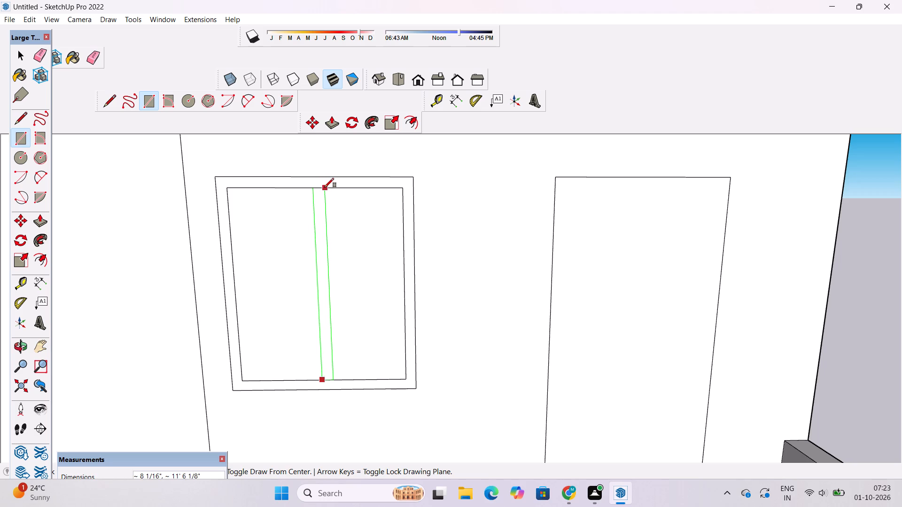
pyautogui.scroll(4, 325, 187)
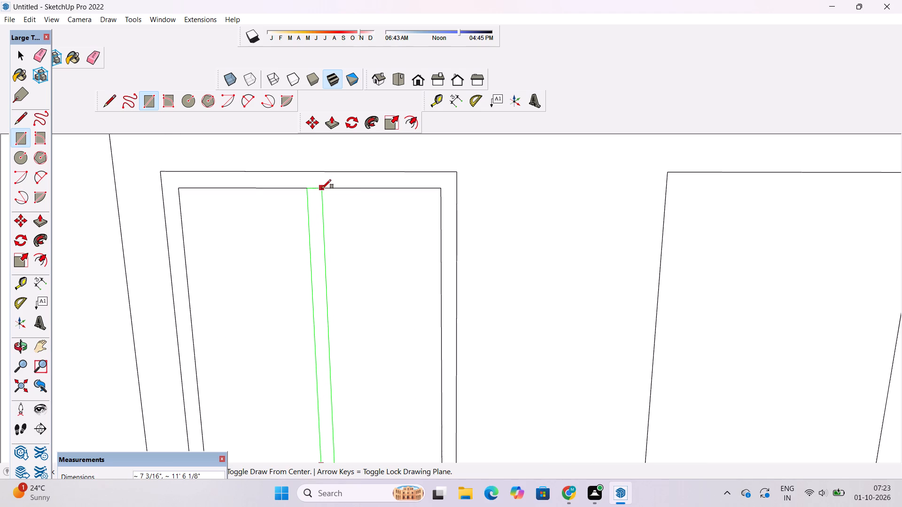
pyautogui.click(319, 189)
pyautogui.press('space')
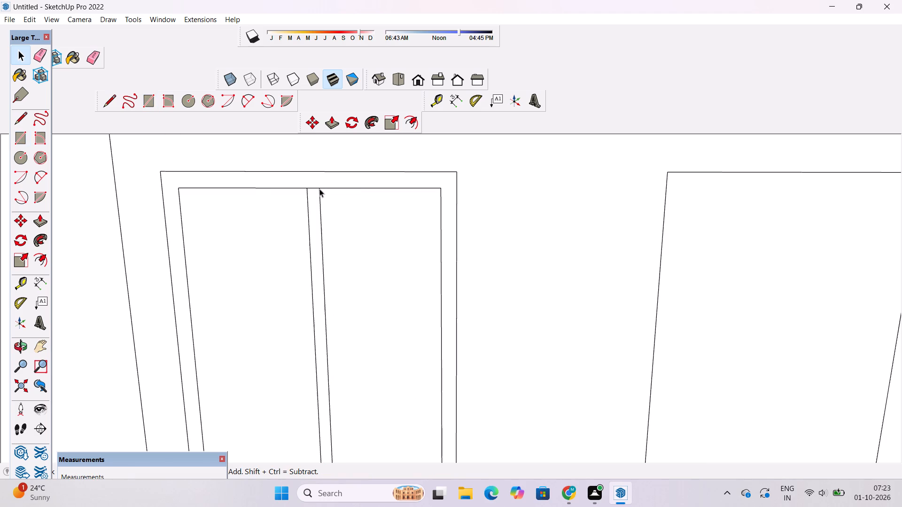
# Examine the window with its central divider and the door outline on the upper-floor back wall from several angles.
pyautogui.press('o')
pyautogui.scroll(-13, 319, 189)
pyautogui.moveTo(367, 315); pyautogui.dragTo(359, 274)
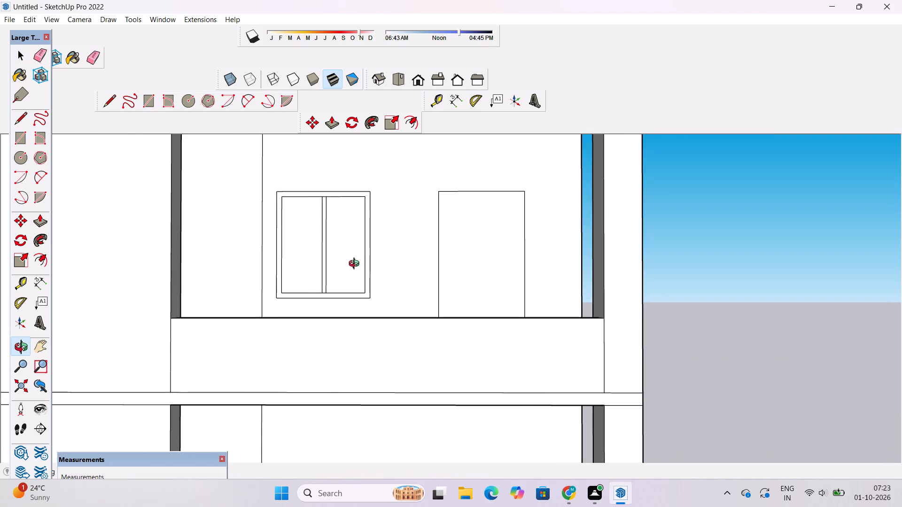
pyautogui.scroll(-3, 354, 263)
pyautogui.moveTo(347, 258); pyautogui.dragTo(358, 285)
pyautogui.scroll(5, 349, 248)
pyautogui.keyDown('shift'); pyautogui.moveTo(349, 246); pyautogui.dragTo(341, 259); pyautogui.keyUp('shift')
pyautogui.scroll(-2, 341, 259)
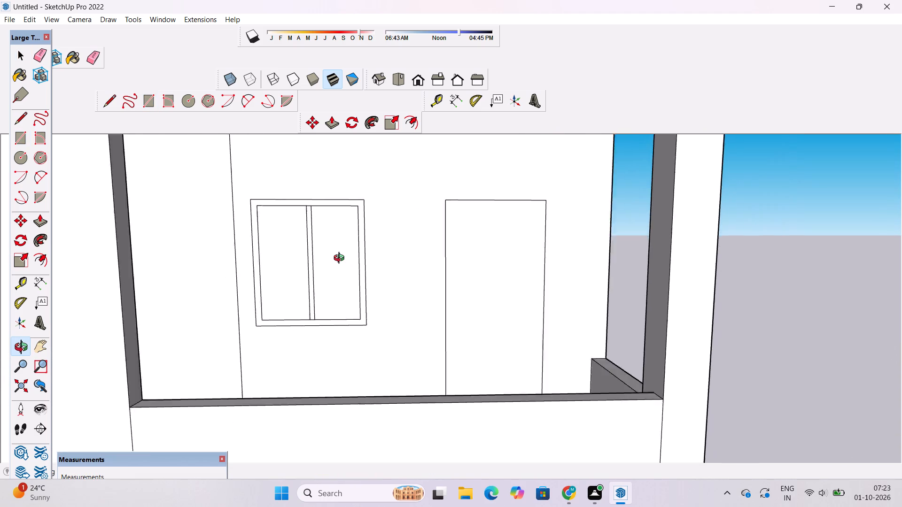
pyautogui.scroll(-3, 341, 259)
pyautogui.moveTo(340, 260); pyautogui.dragTo(425, 284)
pyautogui.moveTo(445, 297); pyautogui.dragTo(393, 301)
pyautogui.moveTo(403, 304); pyautogui.dragTo(348, 296)
pyautogui.moveTo(381, 320); pyautogui.dragTo(346, 323)
pyautogui.scroll(-5, 352, 321)
pyautogui.keyDown('shift'); pyautogui.moveTo(363, 313); pyautogui.dragTo(361, 282); pyautogui.keyUp('shift')
pyautogui.scroll(9, 371, 267)
pyautogui.moveTo(373, 263); pyautogui.dragTo(375, 276)
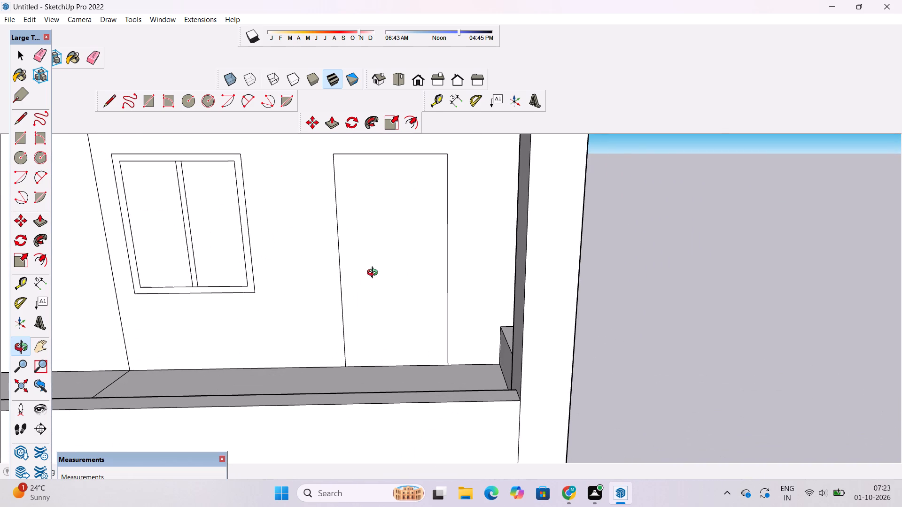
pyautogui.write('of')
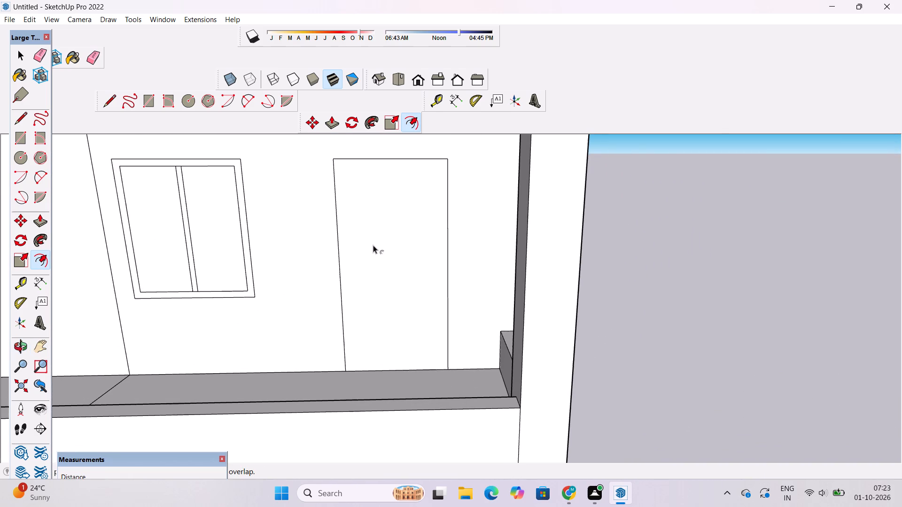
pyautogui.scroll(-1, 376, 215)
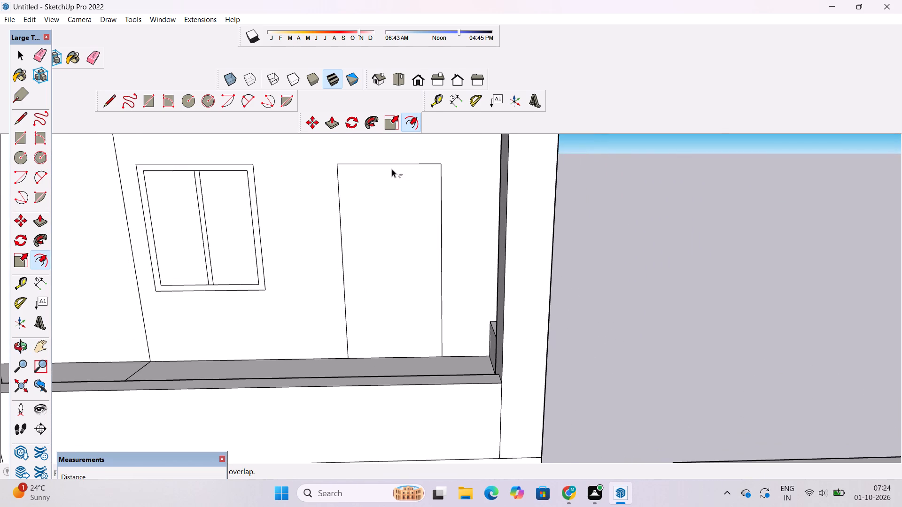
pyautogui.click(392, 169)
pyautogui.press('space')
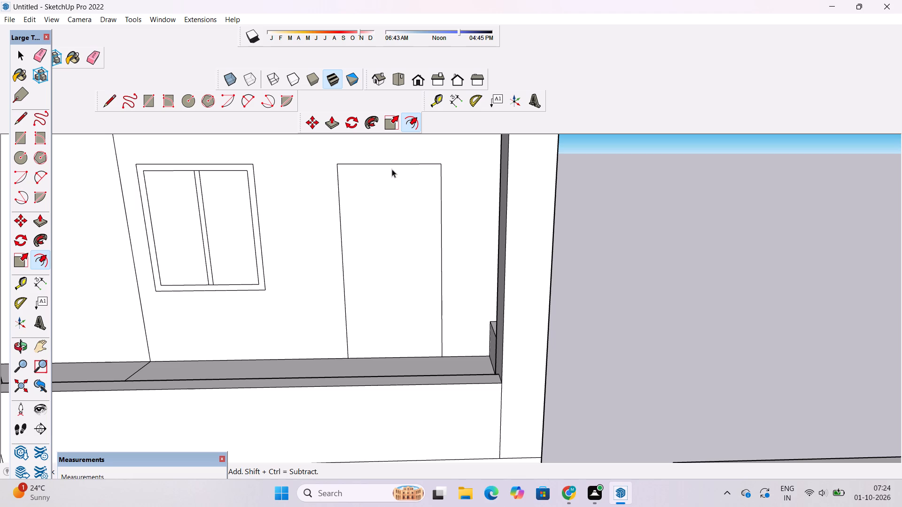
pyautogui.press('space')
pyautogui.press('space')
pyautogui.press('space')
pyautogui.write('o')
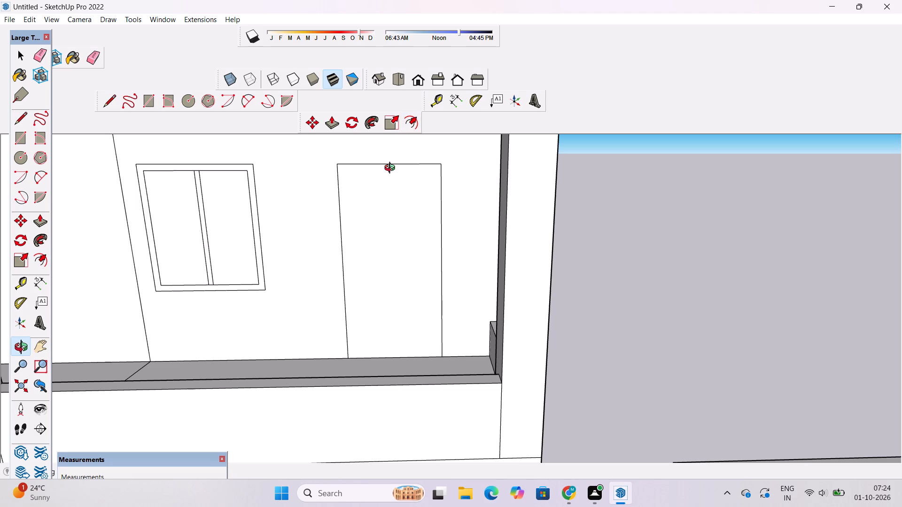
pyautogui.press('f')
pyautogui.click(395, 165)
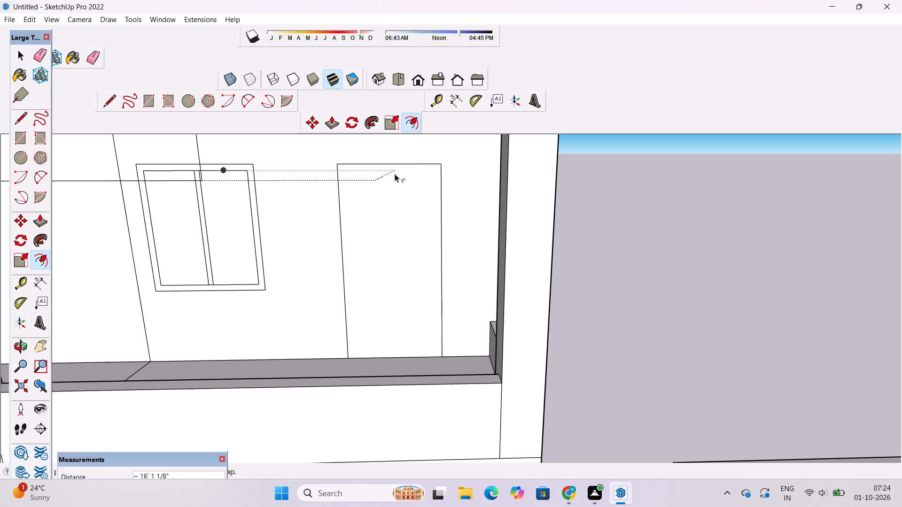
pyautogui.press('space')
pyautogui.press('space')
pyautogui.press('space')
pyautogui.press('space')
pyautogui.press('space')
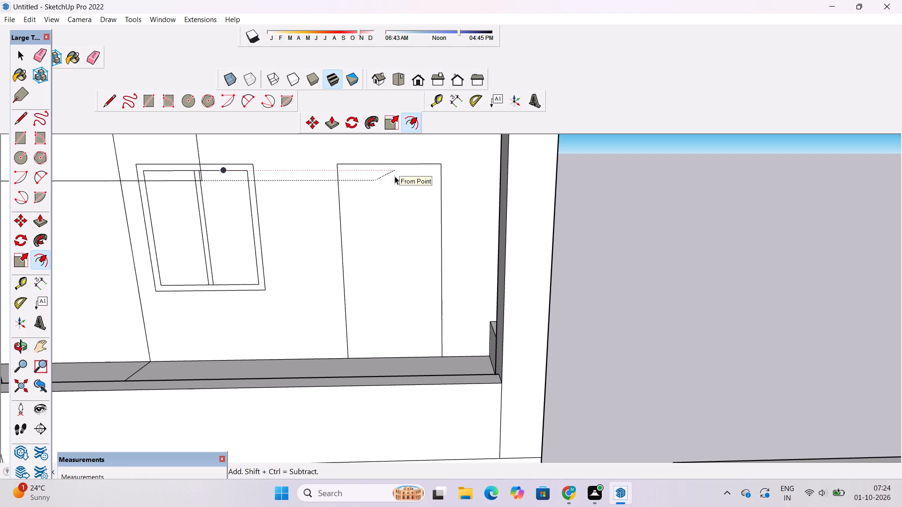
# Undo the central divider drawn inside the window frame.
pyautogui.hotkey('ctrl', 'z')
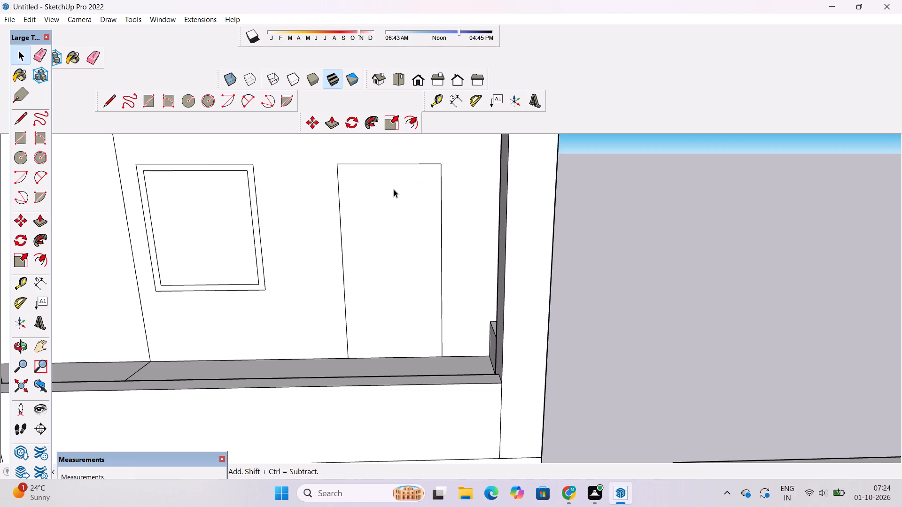
# Offset the upper-floor door outline inward by about 7 3/8" to form a door frame.
pyautogui.press('o')
pyautogui.scroll(-7, 395, 195)
pyautogui.moveTo(401, 306); pyautogui.dragTo(393, 193)
pyautogui.scroll(-4, 390, 192)
pyautogui.keyDown('shift'); pyautogui.moveTo(388, 203); pyautogui.dragTo(378, 282); pyautogui.keyUp('shift')
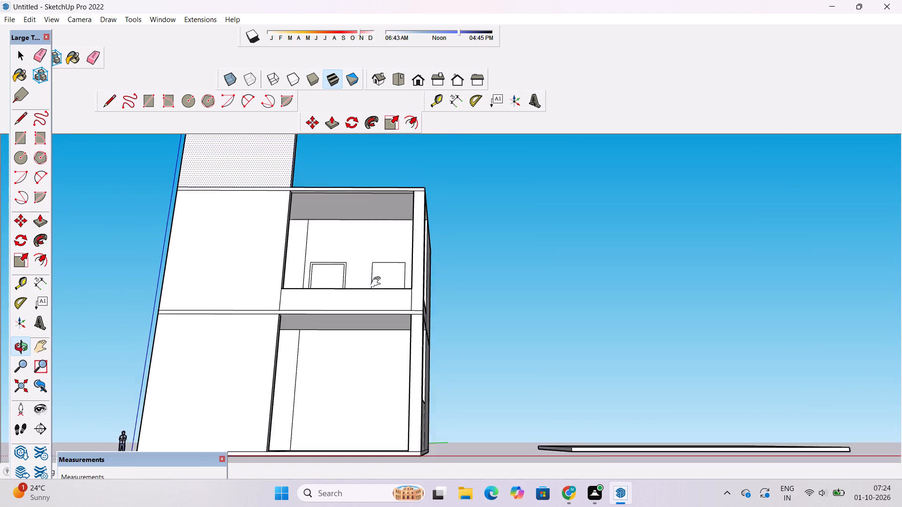
pyautogui.keyDown('shift'); pyautogui.moveTo(378, 282); pyautogui.dragTo(375, 292); pyautogui.keyUp('shift')
pyautogui.moveTo(367, 279); pyautogui.dragTo(376, 353)
pyautogui.scroll(-2, 382, 317)
pyautogui.scroll(11, 366, 261)
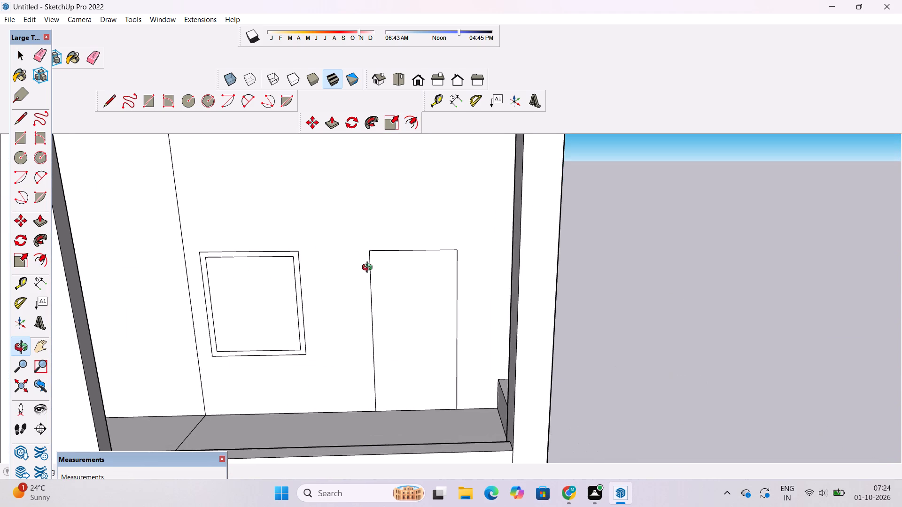
pyautogui.keyDown('shift'); pyautogui.click(369, 269); pyautogui.keyUp('shift')
pyautogui.press('space')
pyautogui.click(402, 289)
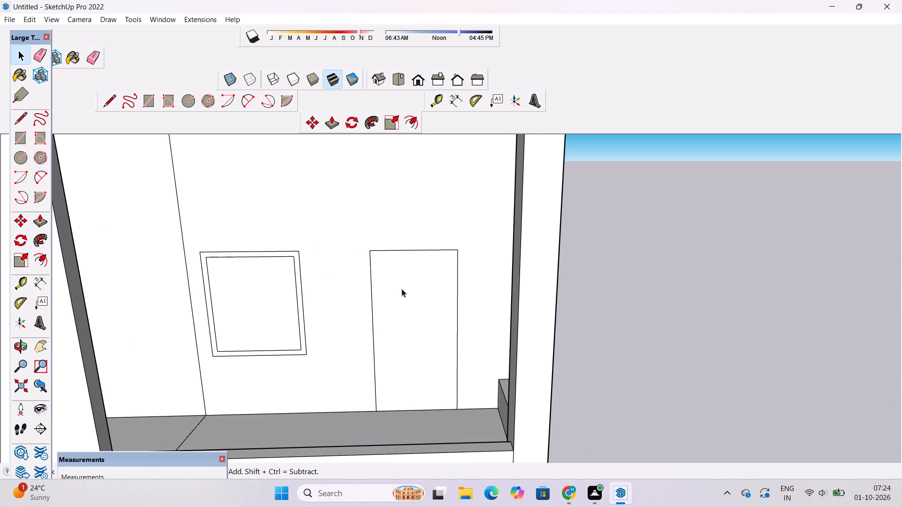
pyautogui.scroll(-3, 416, 284)
pyautogui.scroll(2, 416, 284)
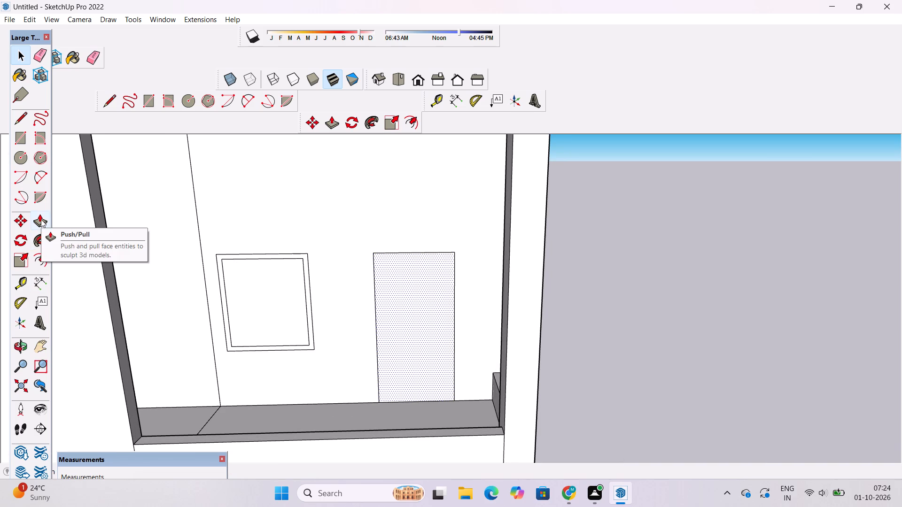
pyautogui.click(42, 261)
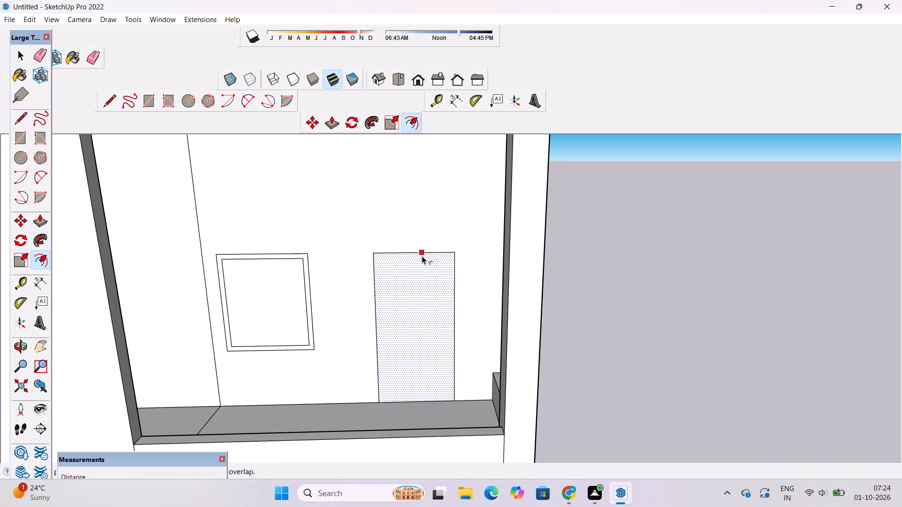
pyautogui.click(422, 256)
pyautogui.click(422, 266)
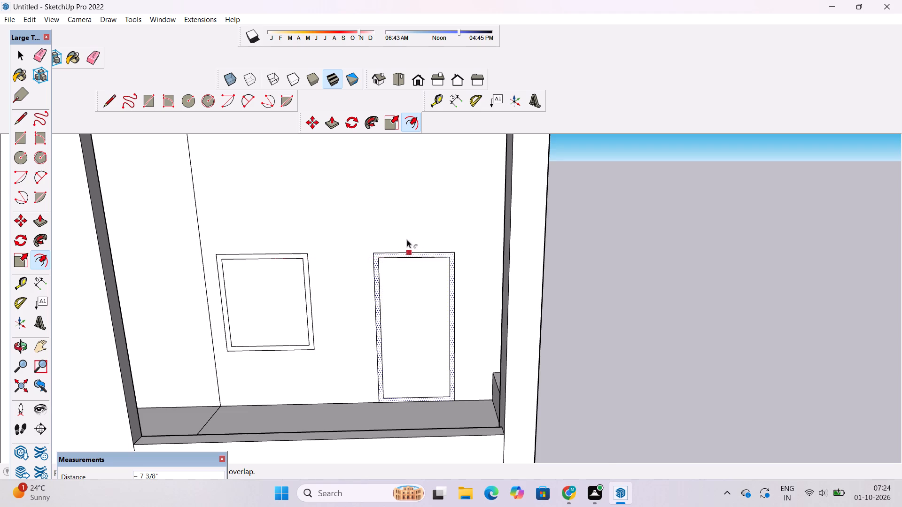
# Draw a line about 16' 8" long across the upper-floor balcony ceiling, parallel to its open side edge, from the corner column to the wall.
pyautogui.scroll(-11, 400, 225)
pyautogui.scroll(8, 409, 302)
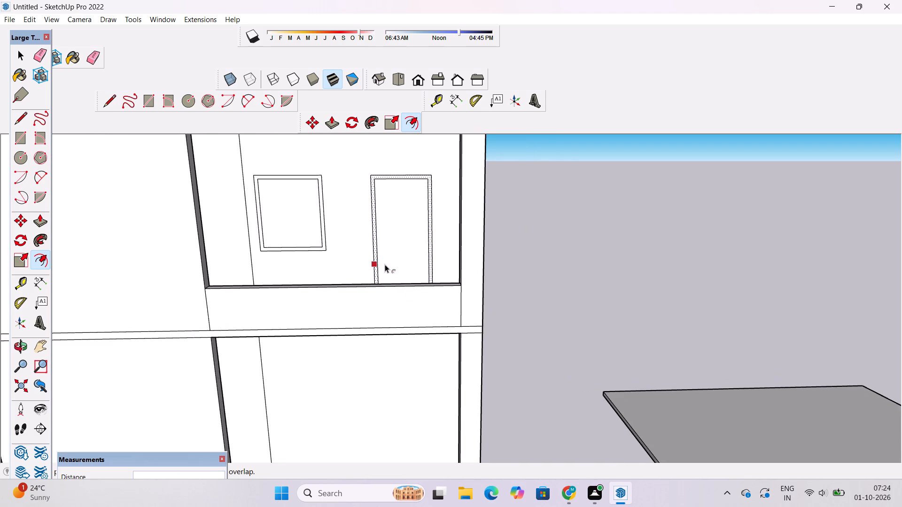
pyautogui.press('o')
pyautogui.scroll(-8, 385, 264)
pyautogui.keyDown('shift'); pyautogui.moveTo(317, 273); pyautogui.dragTo(382, 306); pyautogui.keyUp('shift')
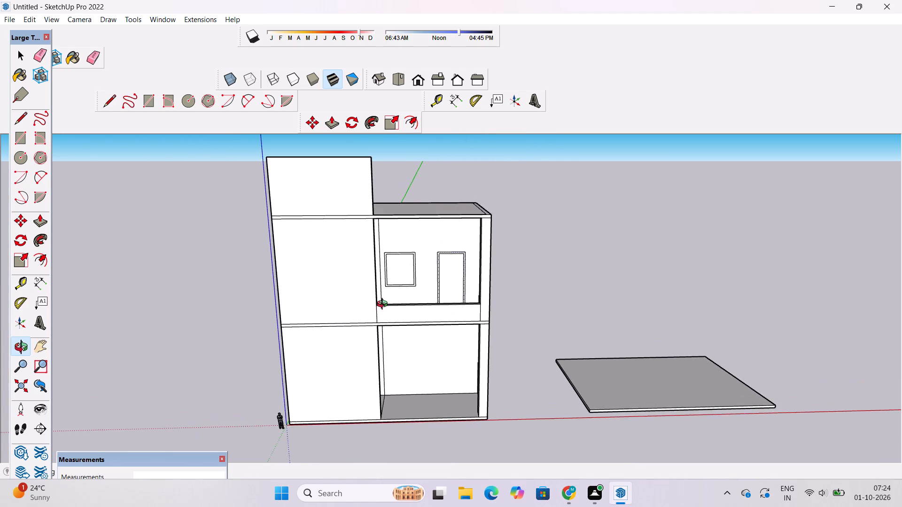
pyautogui.scroll(-4, 384, 302)
pyautogui.keyDown('shift'); pyautogui.moveTo(384, 295); pyautogui.dragTo(384, 327); pyautogui.keyUp('shift')
pyautogui.moveTo(383, 330); pyautogui.dragTo(374, 271)
pyautogui.scroll(9, 396, 258)
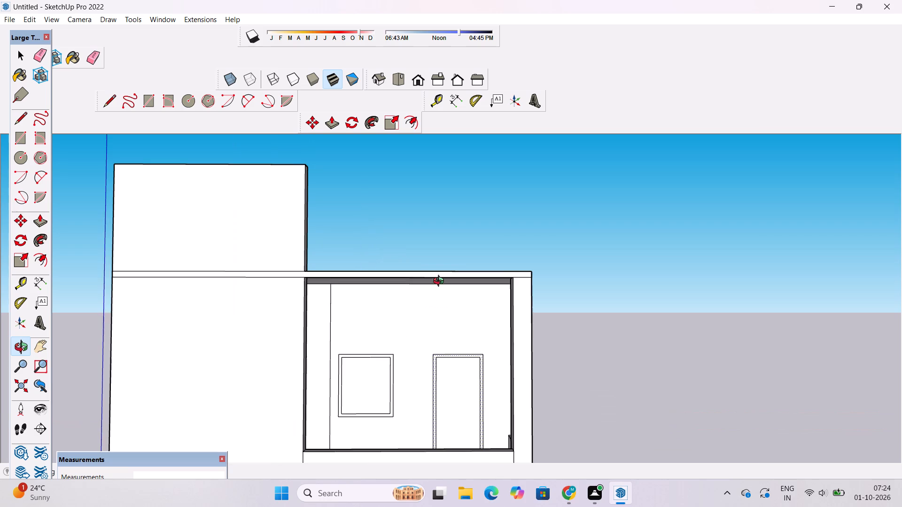
pyautogui.scroll(1, 441, 282)
pyautogui.moveTo(457, 299); pyautogui.dragTo(438, 227)
pyautogui.scroll(5, 429, 245)
pyautogui.moveTo(429, 249); pyautogui.dragTo(463, 270)
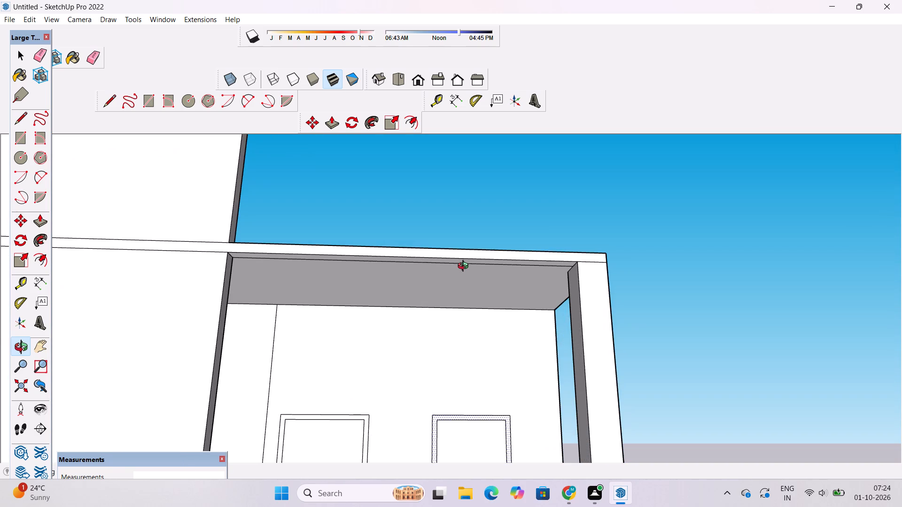
pyautogui.scroll(-1, 465, 264)
pyautogui.moveTo(532, 285); pyautogui.dragTo(326, 313)
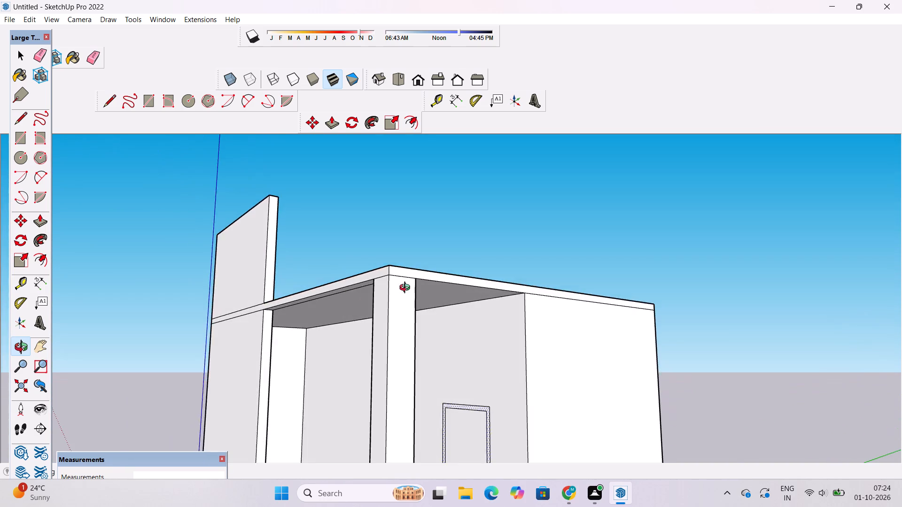
pyautogui.scroll(4, 407, 289)
pyautogui.moveTo(490, 291); pyautogui.dragTo(329, 269)
pyautogui.scroll(4, 328, 278)
pyautogui.moveTo(329, 281); pyautogui.dragTo(397, 271)
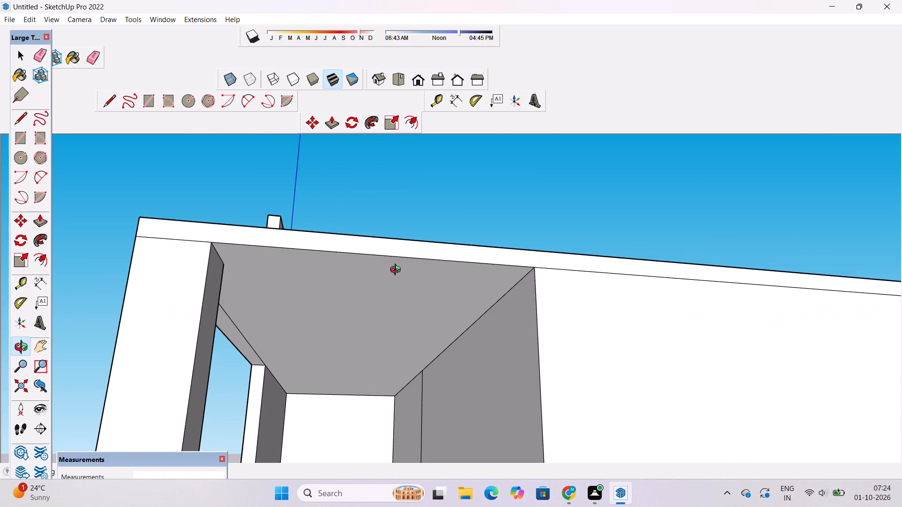
pyautogui.moveTo(412, 282); pyautogui.dragTo(367, 292)
pyautogui.keyDown('ctrl'); pyautogui.click(324, 293); pyautogui.keyUp('ctrl')
pyautogui.keyDown('shift'); pyautogui.moveTo(324, 293); pyautogui.dragTo(342, 286); pyautogui.keyUp('shift')
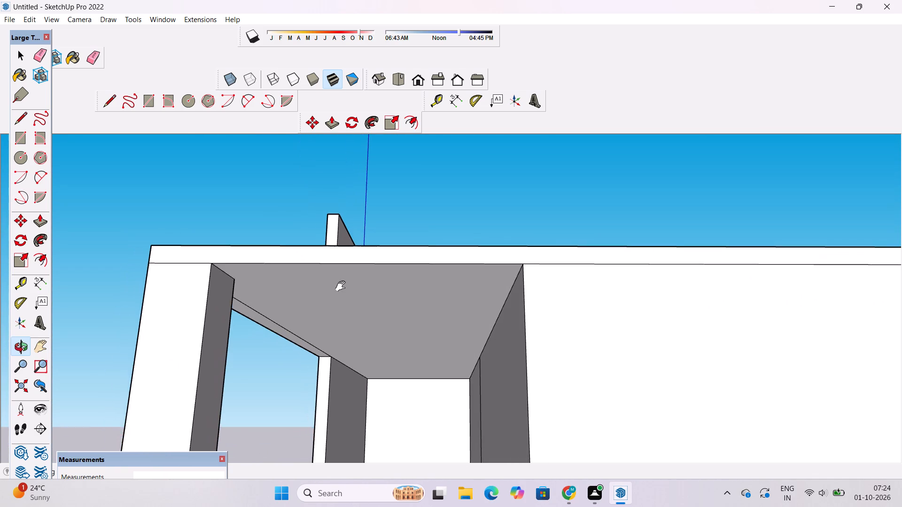
pyautogui.scroll(2, 342, 286)
pyautogui.press('l')
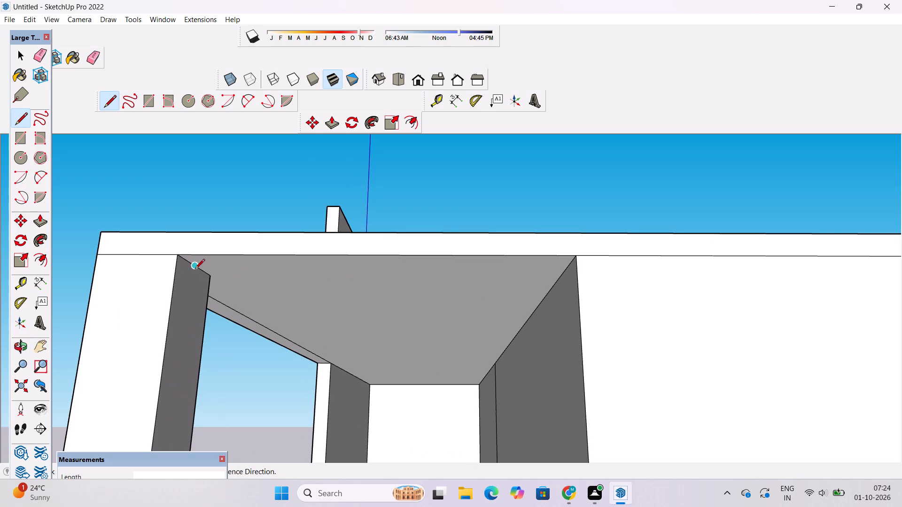
pyautogui.click(196, 268)
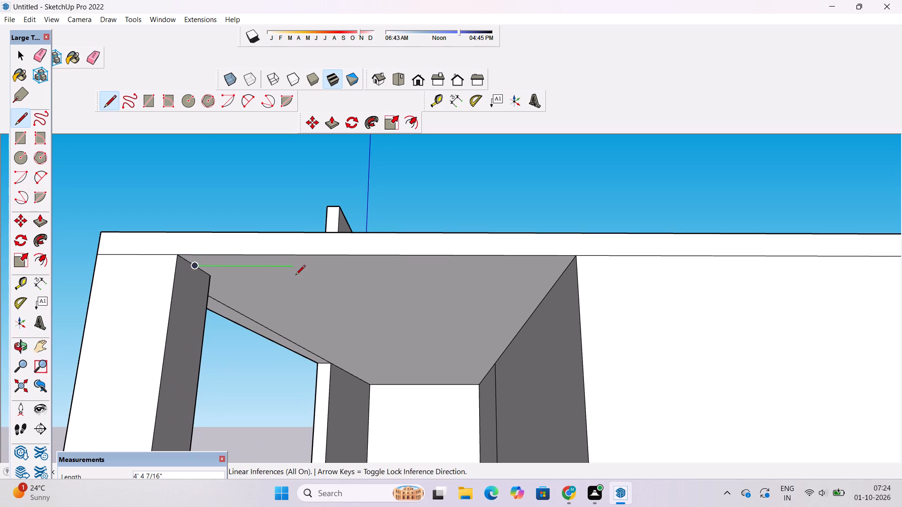
pyautogui.click(568, 266)
# Push/Pull the narrow ceiling strip along the balcony's open side down 3' to form a beam.
pyautogui.press('o')
pyautogui.scroll(-2, 500, 279)
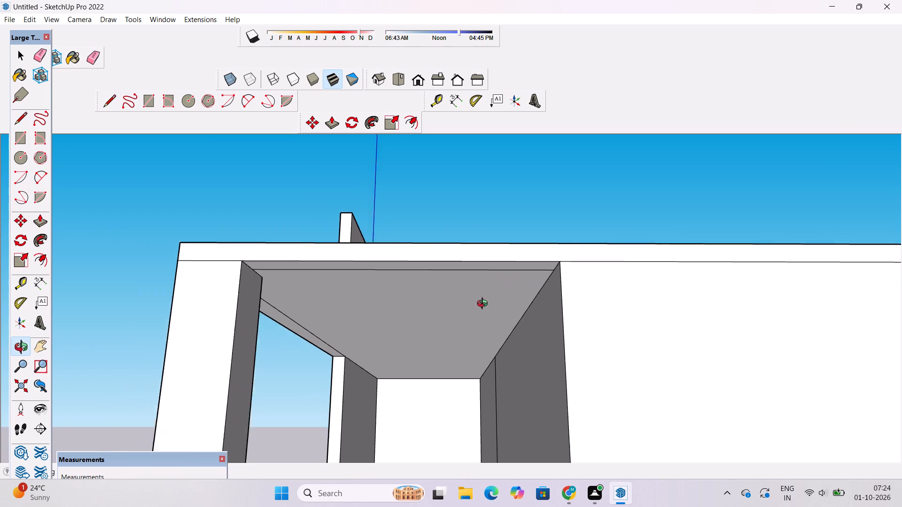
pyautogui.scroll(-3, 484, 305)
pyautogui.keyDown('shift'); pyautogui.moveTo(482, 351); pyautogui.dragTo(472, 286); pyautogui.keyUp('shift')
pyautogui.keyDown('shift'); pyautogui.moveTo(456, 273); pyautogui.dragTo(459, 327); pyautogui.keyUp('shift')
pyautogui.scroll(-2, 443, 259)
pyautogui.scroll(4, 435, 259)
pyautogui.press('p')
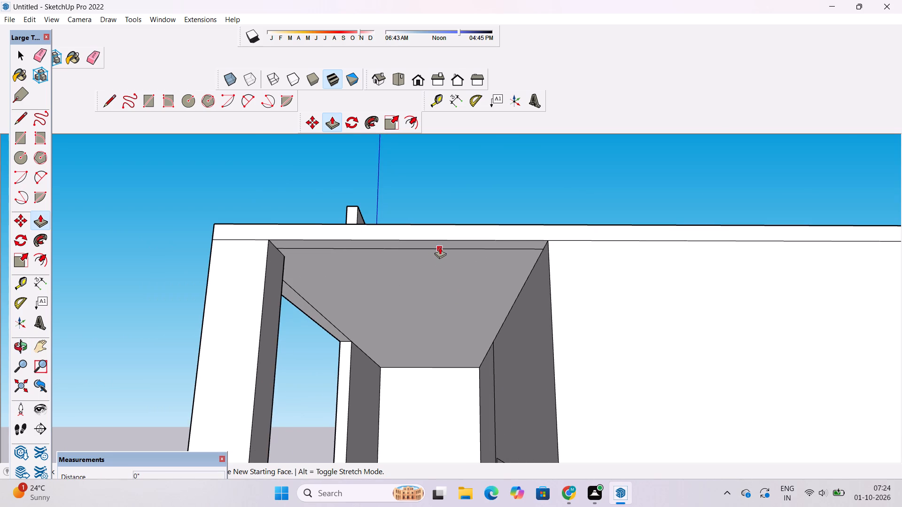
pyautogui.press('space')
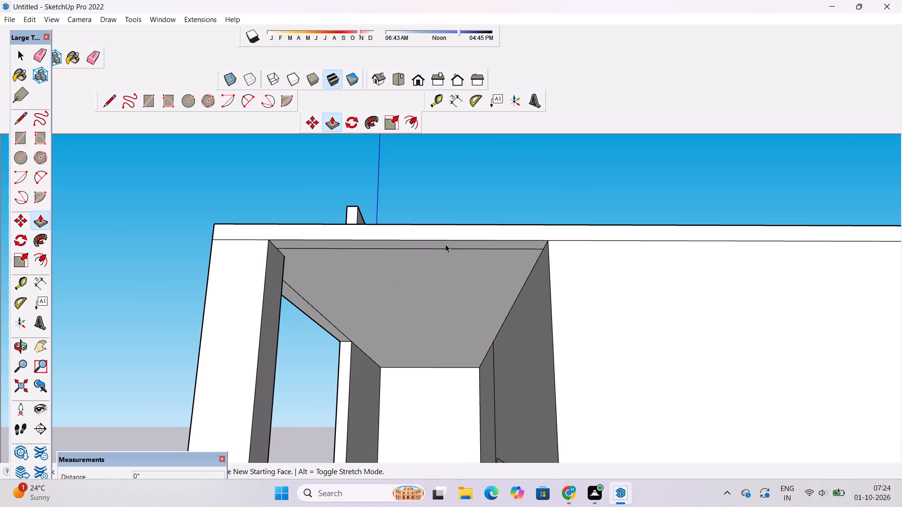
pyautogui.click(445, 244)
pyautogui.press('p')
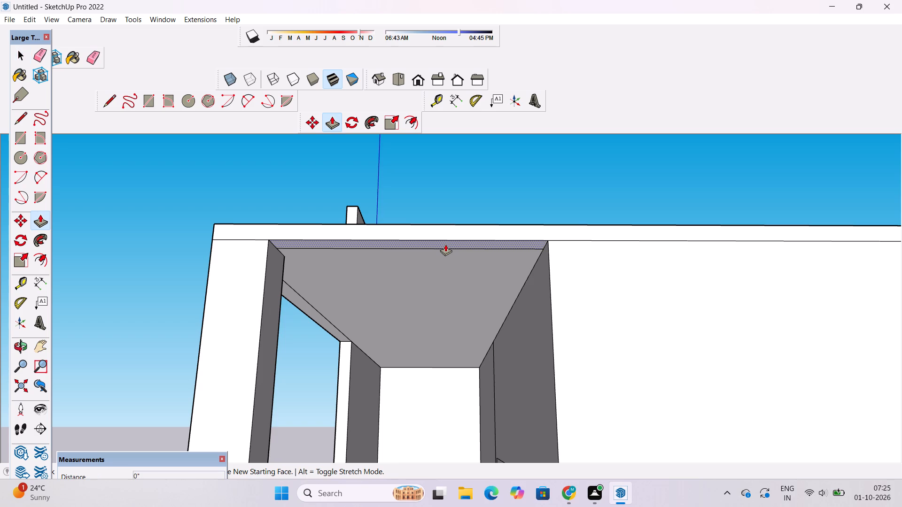
pyautogui.click(445, 244)
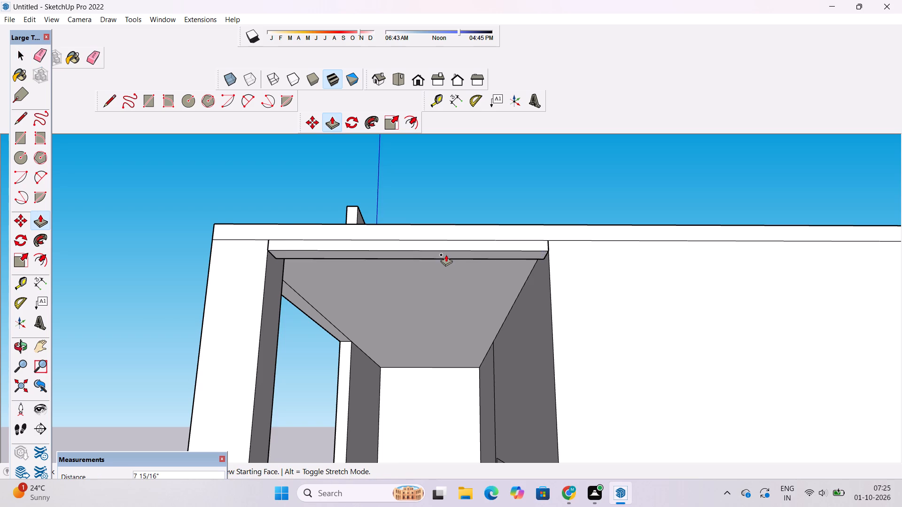
pyautogui.scroll(-3, 446, 254)
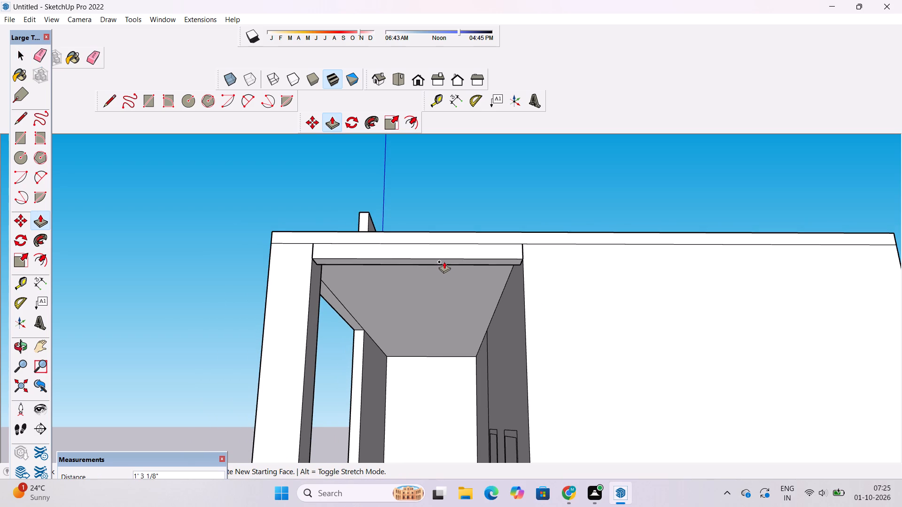
pyautogui.scroll(1, 444, 261)
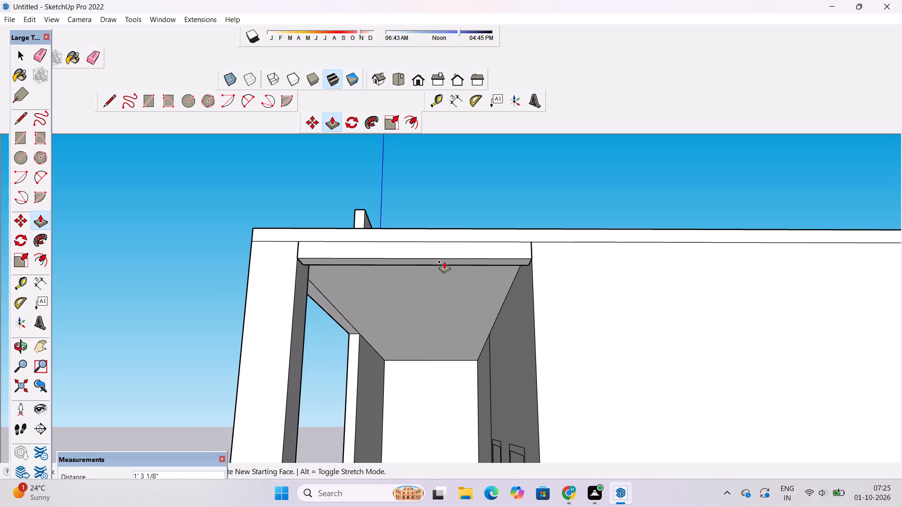
pyautogui.write("3'")
pyautogui.press('Return')
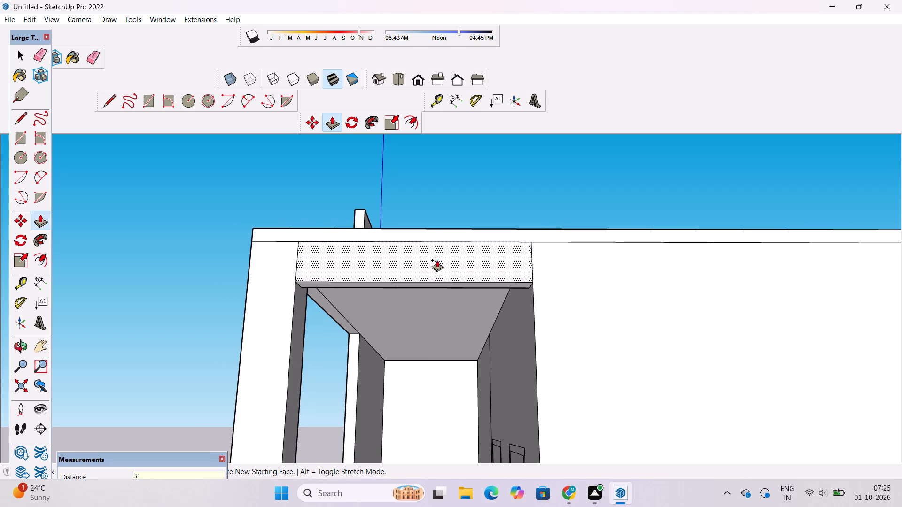
# Push/Pull the narrow ceiling strip along the upper-floor balcony's front edge down 3' to form the front beam.
pyautogui.press('o')
pyautogui.scroll(-8, 436, 260)
pyautogui.moveTo(285, 294); pyautogui.dragTo(577, 358)
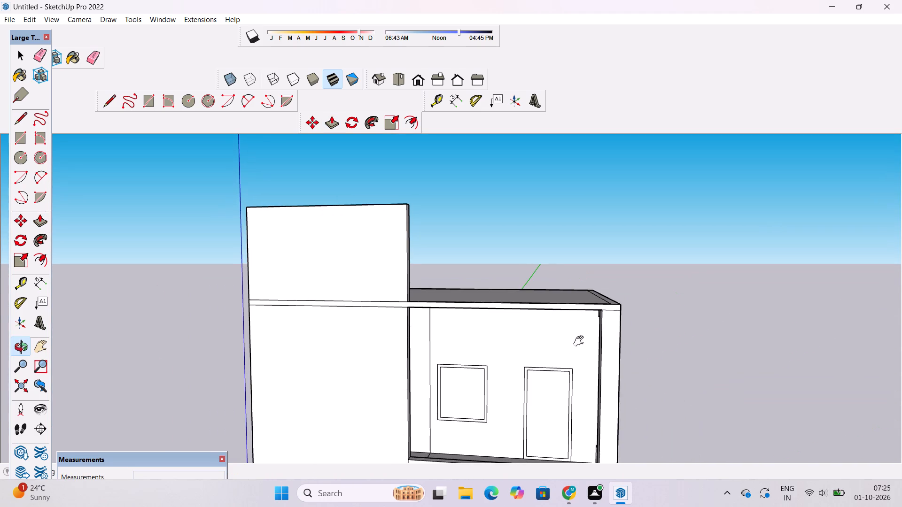
pyautogui.keyDown('shift'); pyautogui.moveTo(575, 340); pyautogui.dragTo(476, 360); pyautogui.keyUp('shift')
pyautogui.moveTo(476, 360); pyautogui.dragTo(471, 303)
pyautogui.keyDown('shift'); pyautogui.moveTo(457, 307); pyautogui.dragTo(472, 335); pyautogui.keyUp('shift')
pyautogui.moveTo(423, 337); pyautogui.dragTo(453, 330)
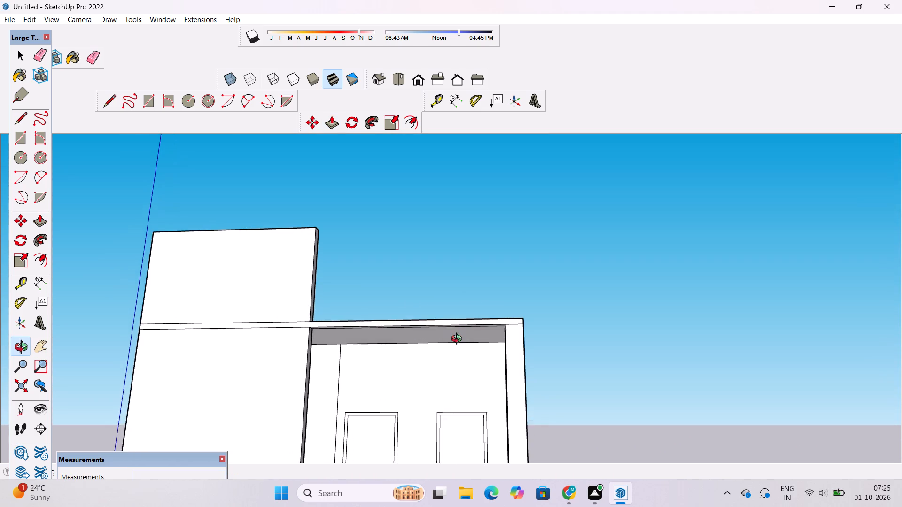
pyautogui.moveTo(456, 322); pyautogui.dragTo(453, 280)
pyautogui.scroll(6, 449, 300)
pyautogui.moveTo(463, 325); pyautogui.dragTo(463, 280)
pyautogui.moveTo(463, 279); pyautogui.dragTo(494, 279)
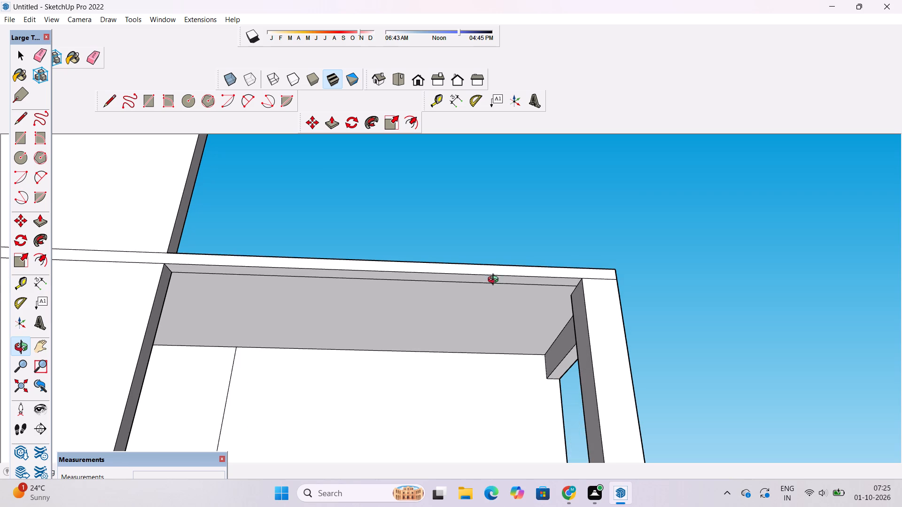
pyautogui.click(495, 281)
pyautogui.press('p')
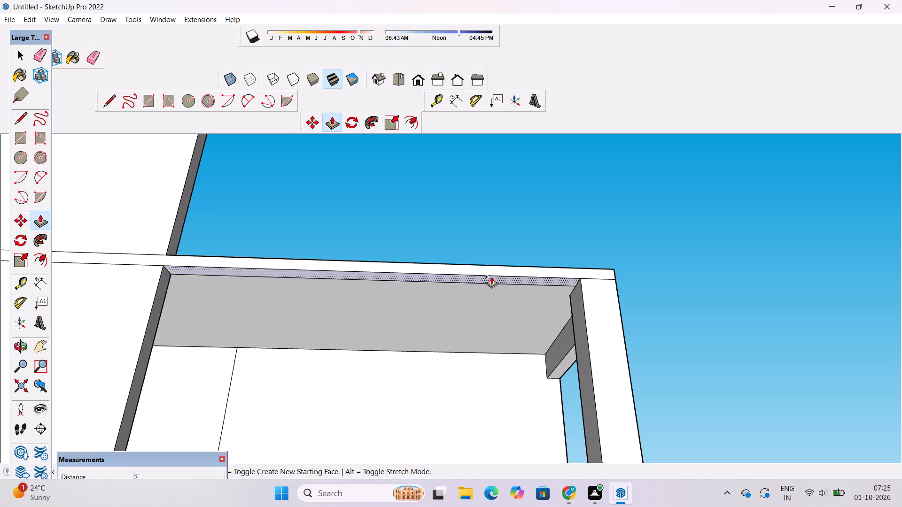
pyautogui.click(491, 277)
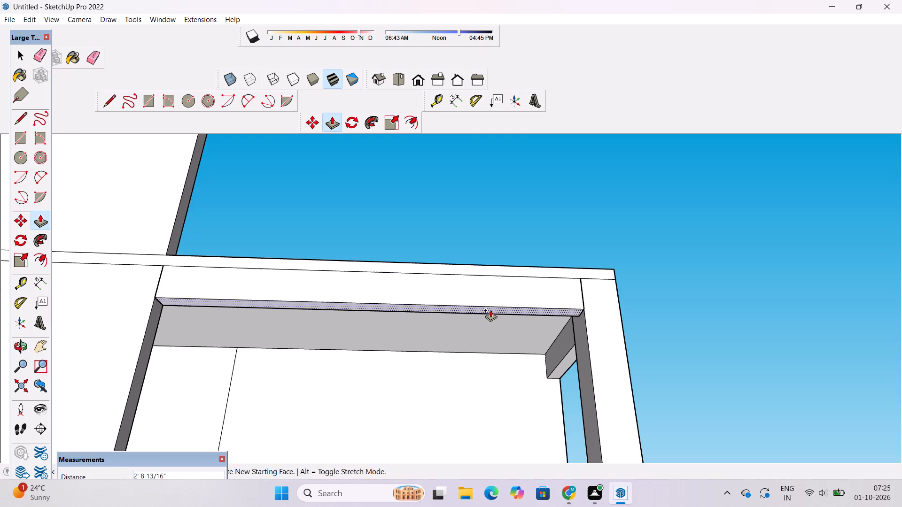
pyautogui.press('3')
pyautogui.press("'")
pyautogui.press('Return')
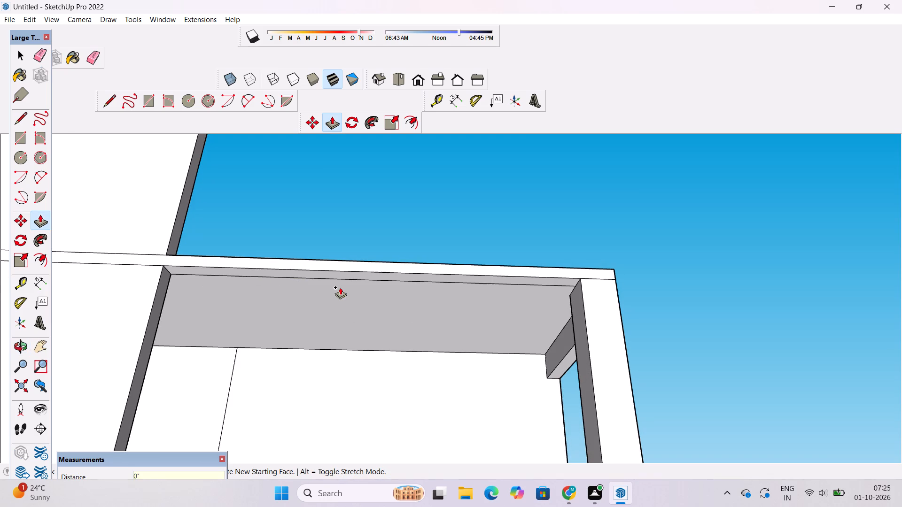
pyautogui.click(375, 274)
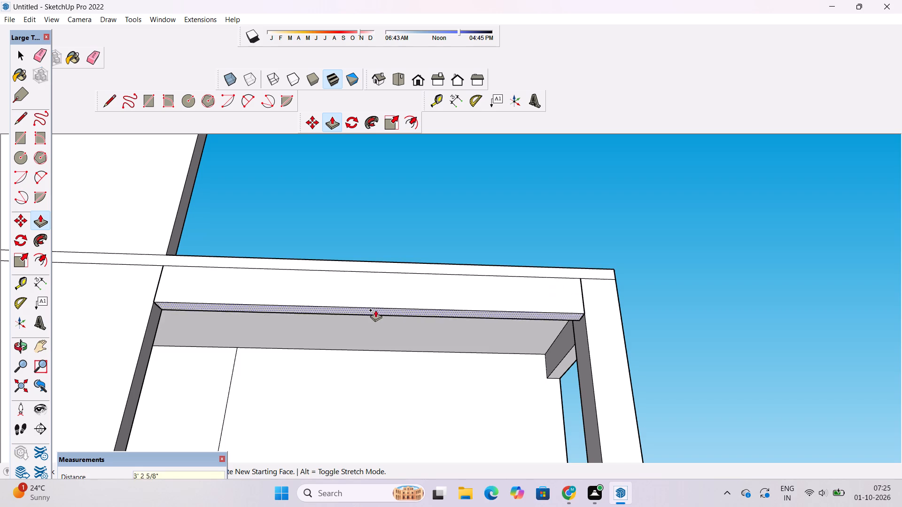
pyautogui.press('3')
pyautogui.press("'")
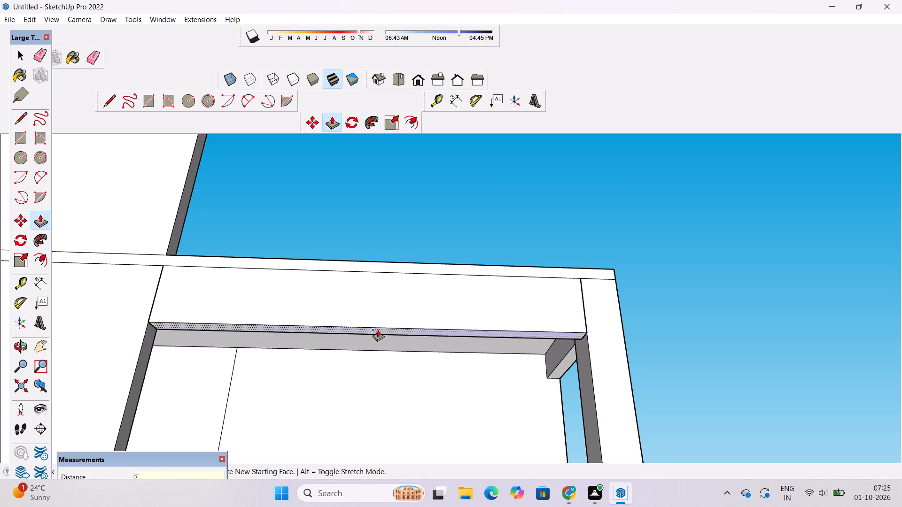
pyautogui.press('Return')
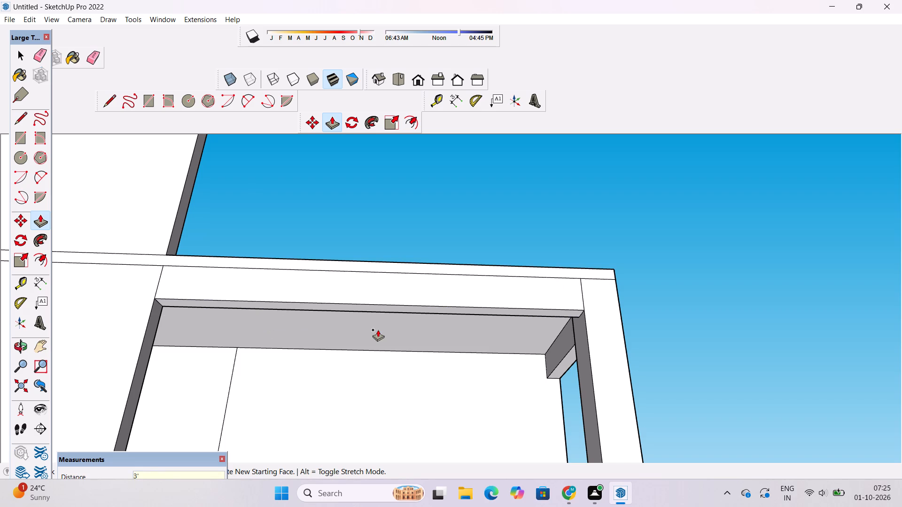
# Examine the front and side beams beneath the roof slab from the building's front corner.
pyautogui.scroll(-2, 378, 330)
pyautogui.press('o')
pyautogui.moveTo(416, 334); pyautogui.dragTo(427, 430)
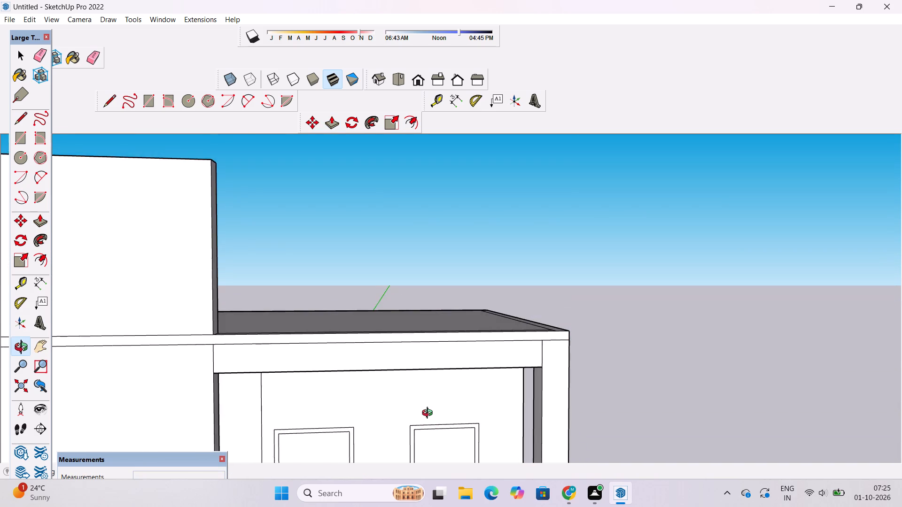
pyautogui.scroll(-4, 429, 414)
pyautogui.scroll(5, 433, 406)
pyautogui.moveTo(557, 389); pyautogui.dragTo(451, 414)
pyautogui.keyDown('shift'); pyautogui.moveTo(451, 414); pyautogui.dragTo(446, 383); pyautogui.keyUp('shift')
pyautogui.moveTo(445, 384); pyautogui.dragTo(463, 401)
pyautogui.scroll(-3, 463, 394)
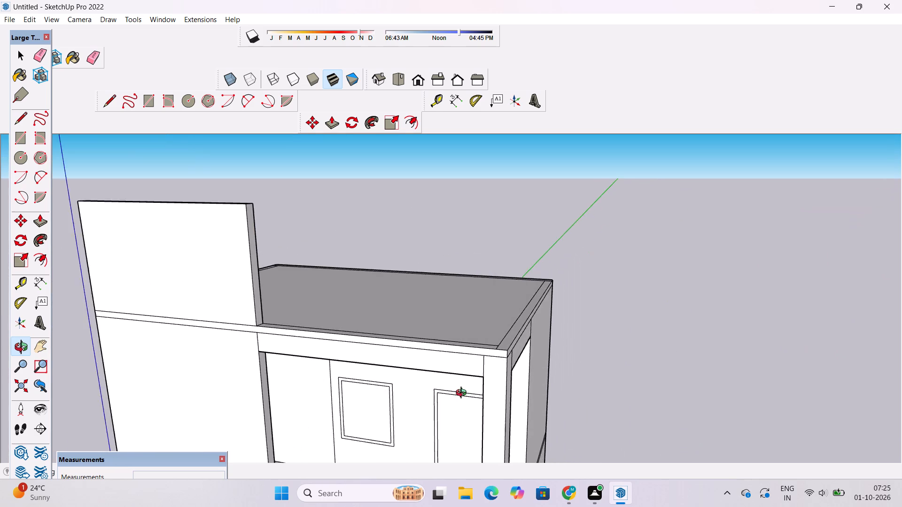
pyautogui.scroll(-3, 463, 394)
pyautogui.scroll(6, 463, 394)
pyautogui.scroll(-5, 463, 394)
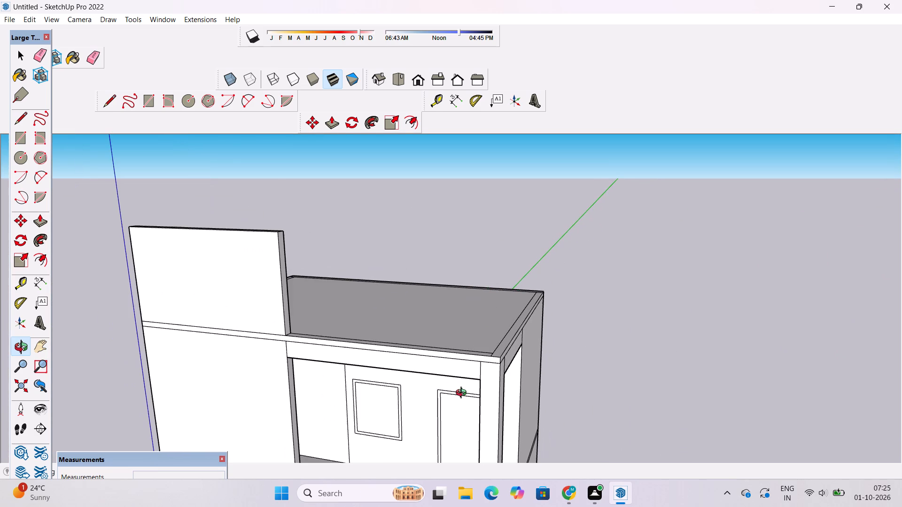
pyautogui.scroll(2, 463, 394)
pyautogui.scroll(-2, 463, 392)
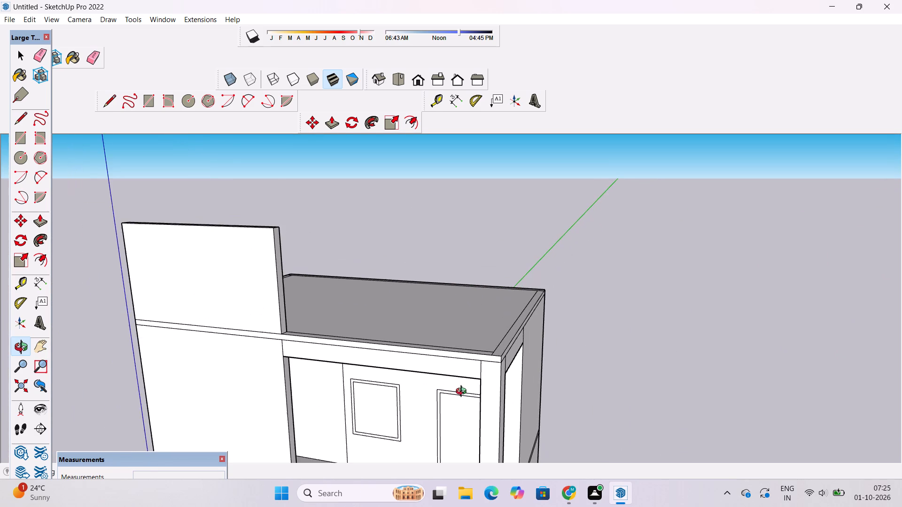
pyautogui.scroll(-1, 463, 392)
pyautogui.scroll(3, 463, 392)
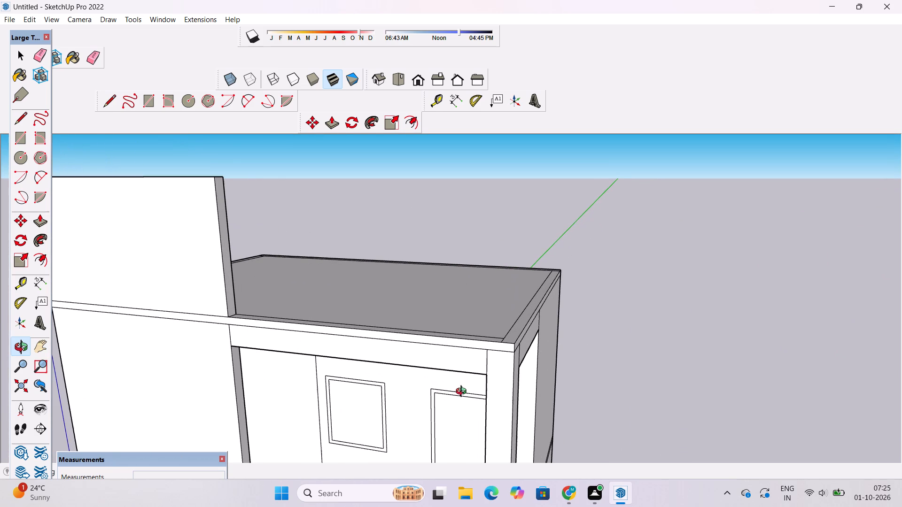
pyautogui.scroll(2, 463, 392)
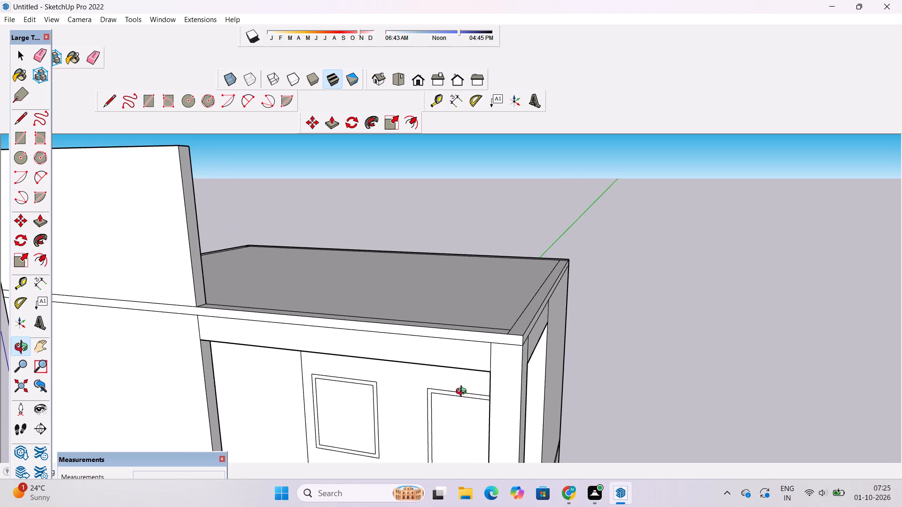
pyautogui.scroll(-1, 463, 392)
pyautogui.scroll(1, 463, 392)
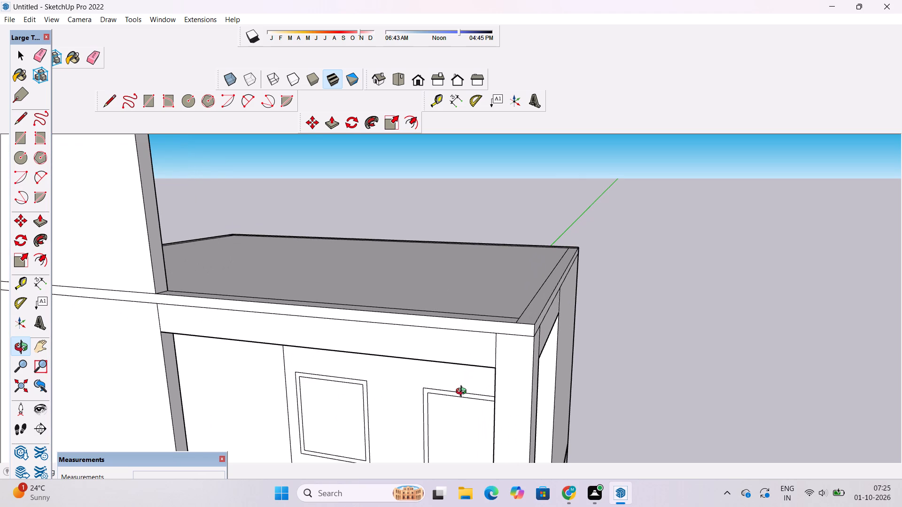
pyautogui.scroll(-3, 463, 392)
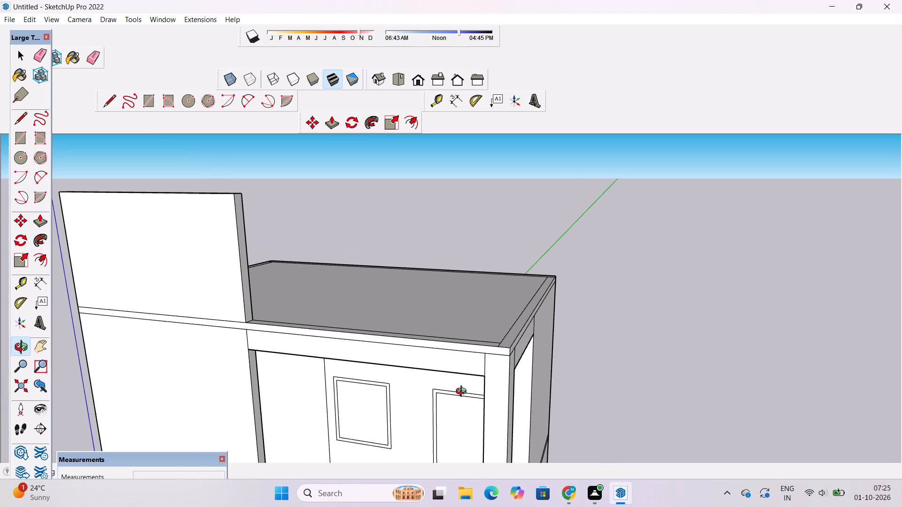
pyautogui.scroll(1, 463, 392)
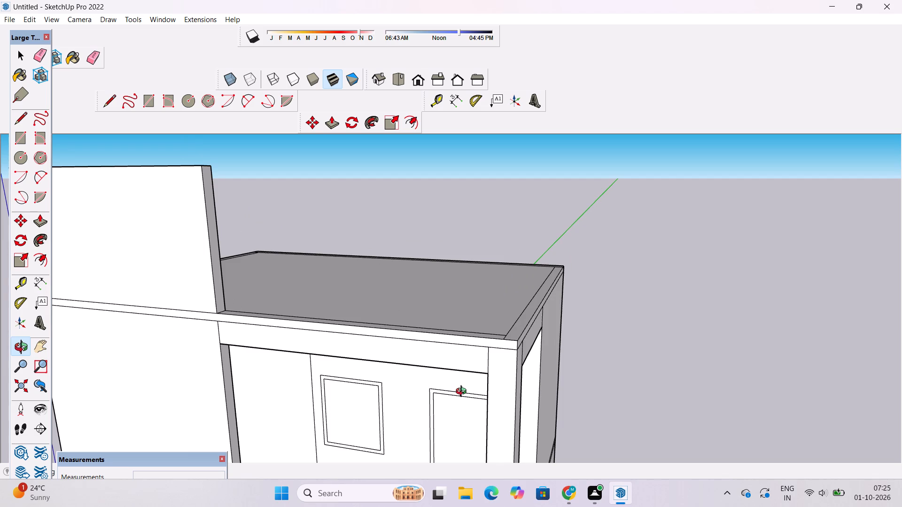
# Examine the building's front facade, including the balcony opening, beams, door and window, from several angles and distances.
pyautogui.scroll(-1, 463, 392)
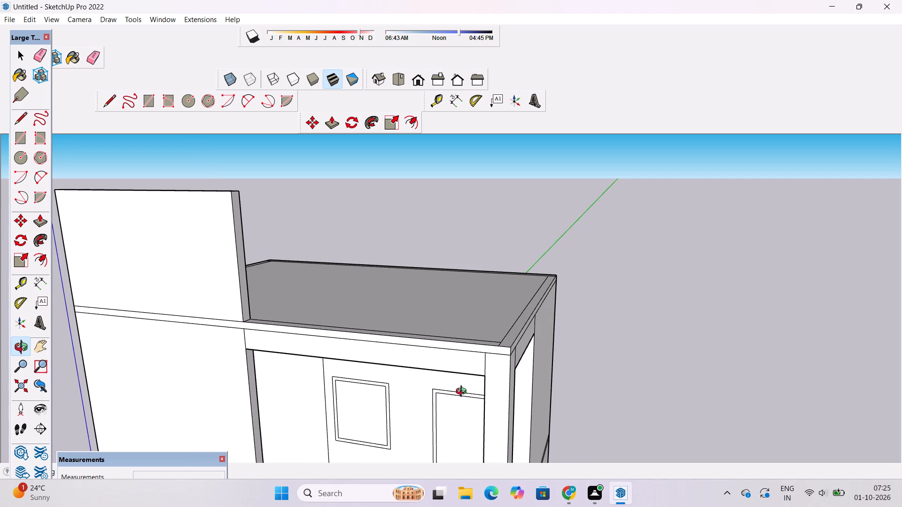
pyautogui.scroll(-5, 463, 392)
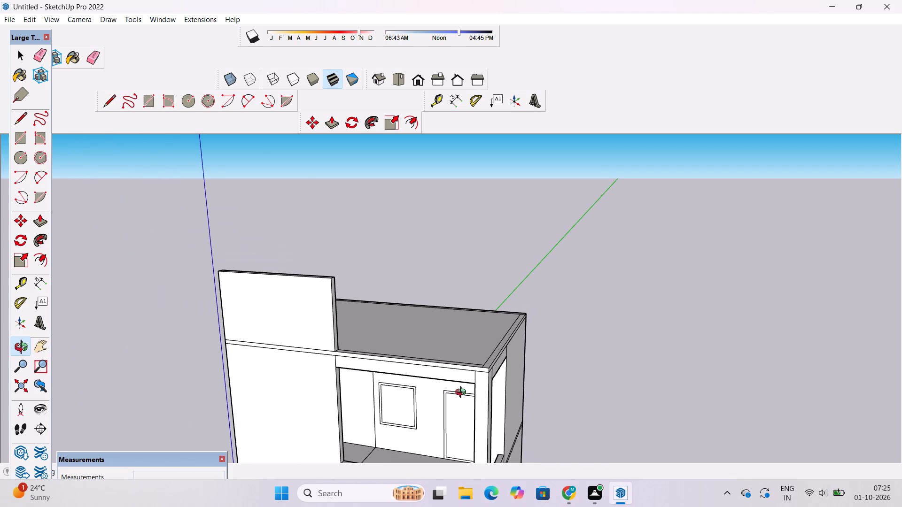
pyautogui.scroll(-4, 454, 378)
pyautogui.moveTo(413, 446); pyautogui.dragTo(446, 355)
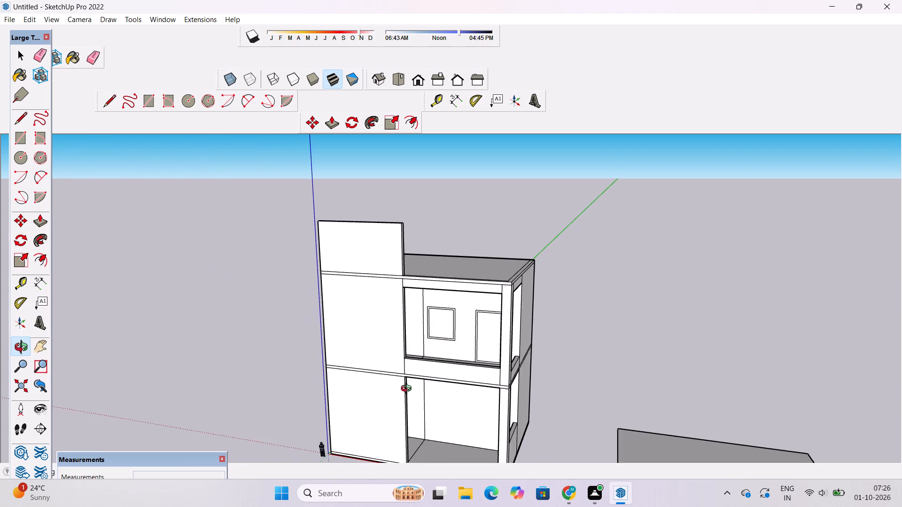
pyautogui.moveTo(417, 392); pyautogui.dragTo(556, 375)
pyautogui.scroll(4, 511, 368)
pyautogui.scroll(-5, 511, 368)
pyautogui.moveTo(567, 359); pyautogui.dragTo(507, 379)
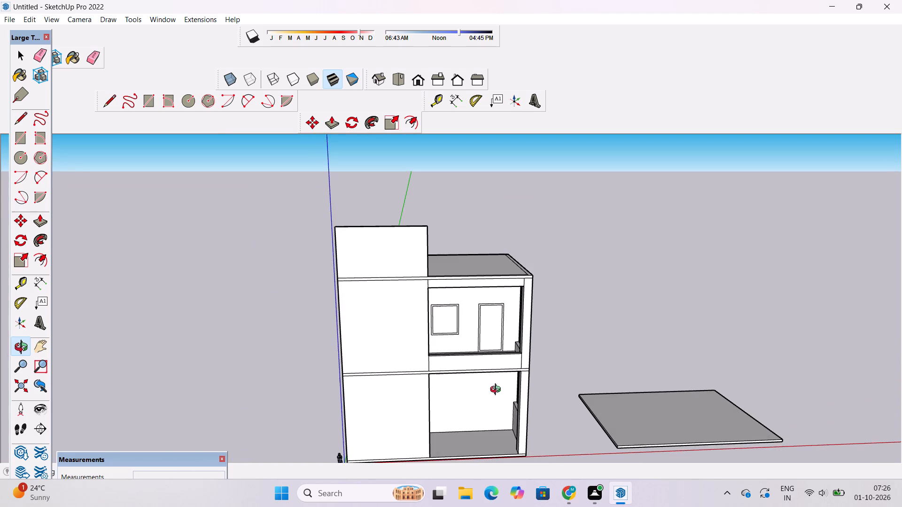
pyautogui.keyDown('shift'); pyautogui.moveTo(486, 415); pyautogui.dragTo(474, 344); pyautogui.keyUp('shift')
pyautogui.scroll(1, 474, 344)
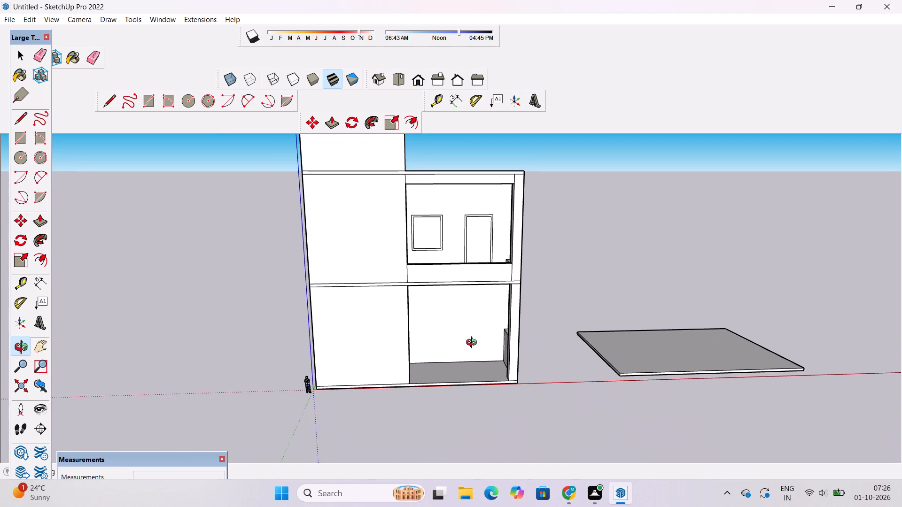
pyautogui.scroll(1, 474, 344)
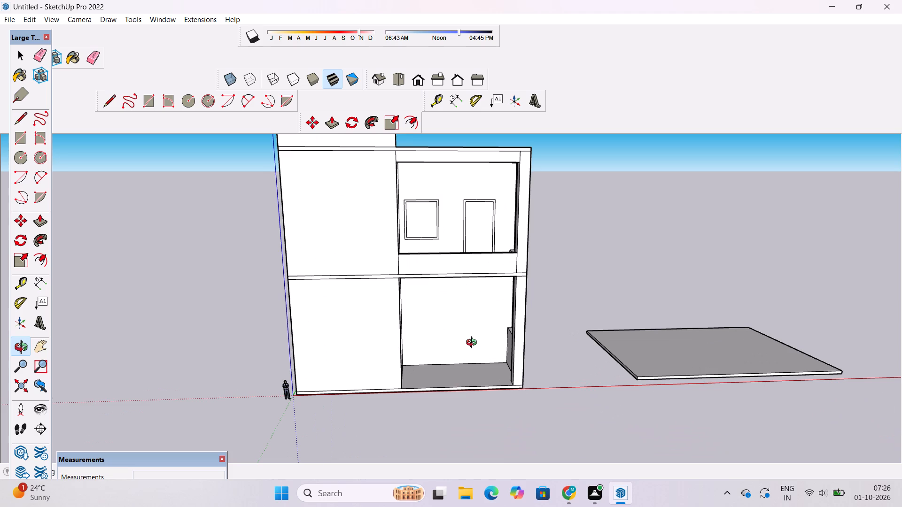
pyautogui.scroll(-5, 474, 344)
pyautogui.keyDown('shift'); pyautogui.moveTo(474, 344); pyautogui.dragTo(474, 358); pyautogui.keyUp('shift')
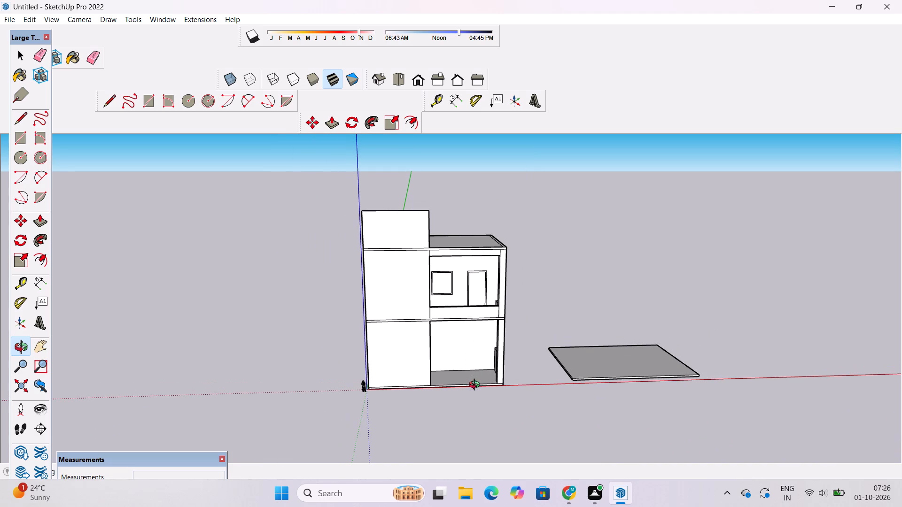
pyautogui.scroll(5, 476, 388)
pyautogui.moveTo(481, 405); pyautogui.dragTo(471, 294)
pyautogui.scroll(1, 471, 292)
pyautogui.keyDown('shift'); pyautogui.moveTo(471, 292); pyautogui.dragTo(463, 321); pyautogui.keyUp('shift')
pyautogui.scroll(2, 430, 250)
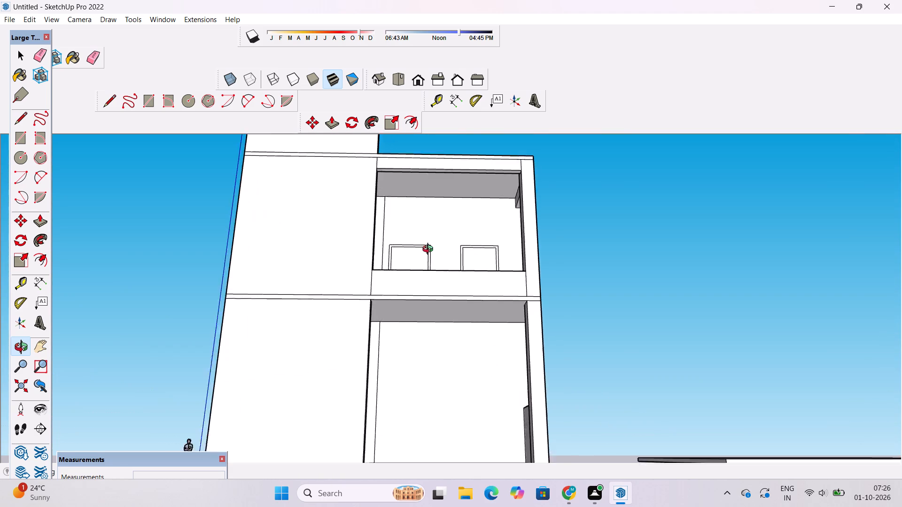
pyautogui.scroll(1, 430, 250)
pyautogui.scroll(-4, 430, 250)
pyautogui.keyDown('shift'); pyautogui.moveTo(428, 286); pyautogui.dragTo(469, 304); pyautogui.keyUp('shift')
pyautogui.scroll(-6, 469, 302)
pyautogui.moveTo(474, 307); pyautogui.dragTo(489, 402)
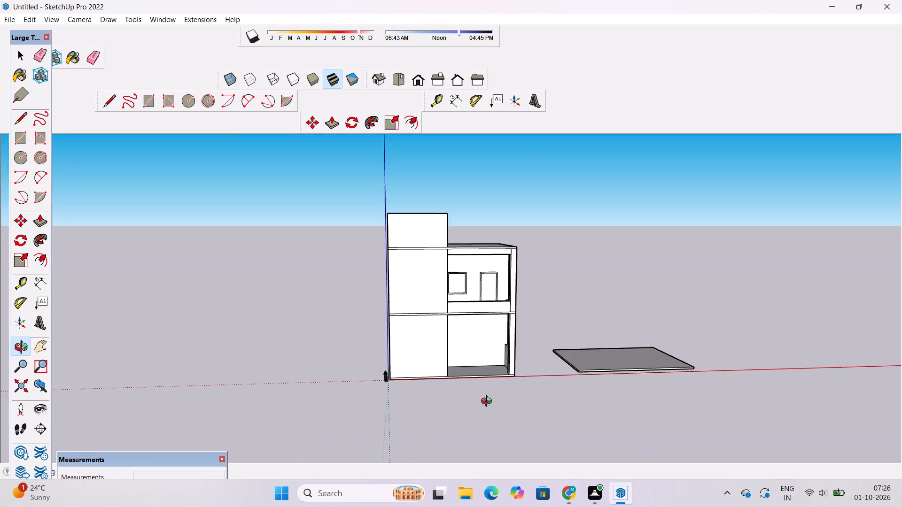
pyautogui.moveTo(489, 402); pyautogui.dragTo(489, 403)
pyautogui.scroll(11, 457, 315)
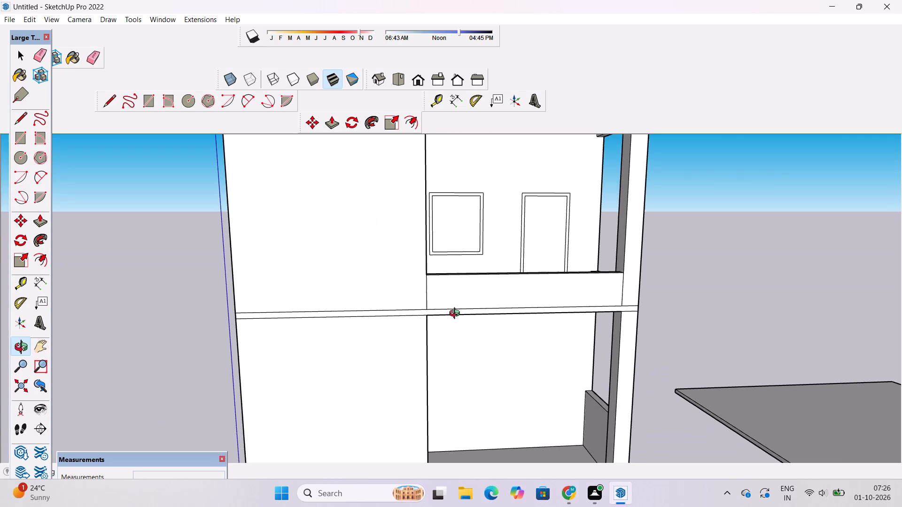
pyautogui.scroll(-3, 456, 312)
pyautogui.keyDown('shift'); pyautogui.moveTo(456, 312); pyautogui.dragTo(522, 340); pyautogui.keyUp('shift')
pyautogui.keyDown('shift'); pyautogui.scroll(-6, 508, 327); pyautogui.keyUp('shift')
pyautogui.keyDown('shift'); pyautogui.moveTo(507, 325); pyautogui.dragTo(387, 337); pyautogui.keyUp('shift')
pyautogui.keyDown('shift'); pyautogui.scroll(8, 403, 366); pyautogui.keyUp('shift')
pyautogui.keyDown('shift'); pyautogui.moveTo(354, 342); pyautogui.dragTo(413, 369); pyautogui.keyUp('shift')
pyautogui.scroll(-3, 415, 368)
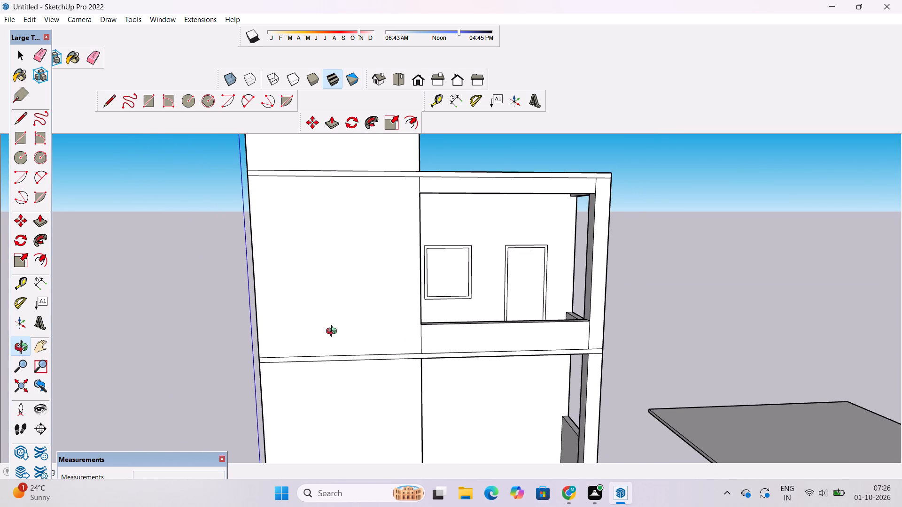
# Erase the horizontal slab lines crossing the tall front wall at the upper-floor and roof levels.
pyautogui.press('e')
pyautogui.scroll(-1, 313, 329)
pyautogui.moveTo(313, 328); pyautogui.dragTo(320, 376)
pyautogui.scroll(-4, 328, 357)
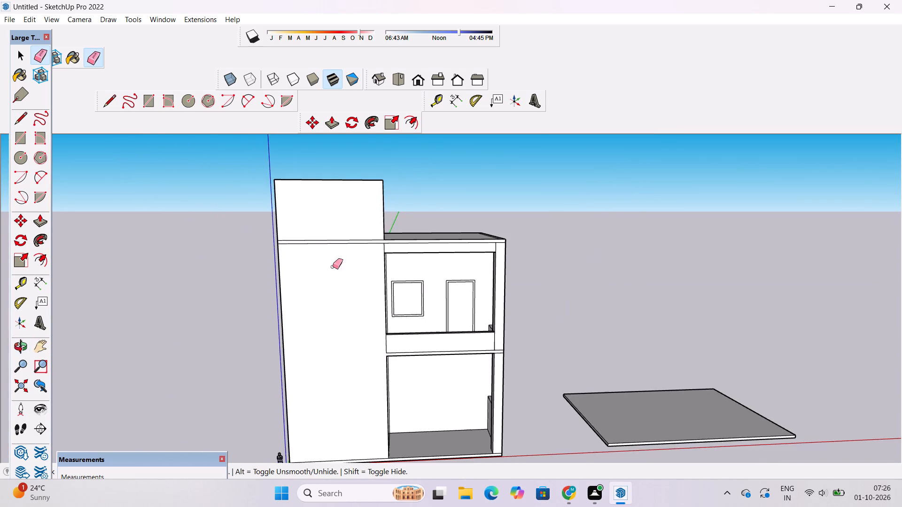
pyautogui.scroll(5, 334, 238)
pyautogui.moveTo(339, 227); pyautogui.dragTo(340, 258)
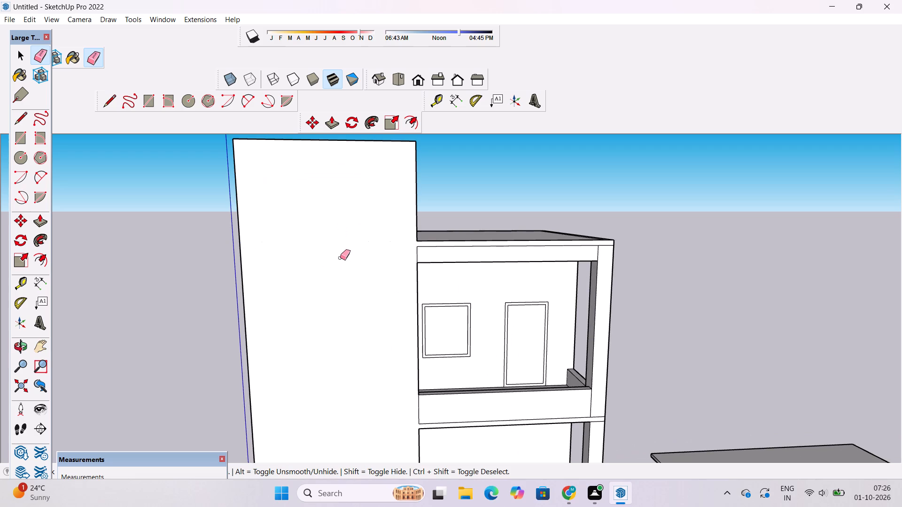
# Erase the vertical seams and the mid-height slab lines on the side wall adjoining the tall front wall.
pyautogui.press('o')
pyautogui.scroll(-5, 340, 258)
pyautogui.moveTo(397, 318); pyautogui.dragTo(558, 313)
pyautogui.scroll(-4, 380, 321)
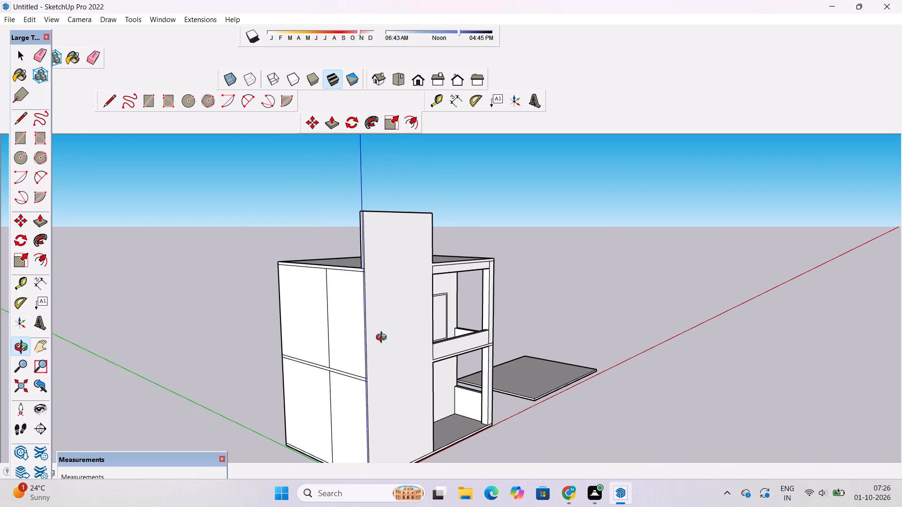
pyautogui.keyDown('shift'); pyautogui.moveTo(381, 346); pyautogui.dragTo(400, 290); pyautogui.keyUp('shift')
pyautogui.scroll(4, 363, 286)
pyautogui.moveTo(355, 300); pyautogui.dragTo(409, 304)
pyautogui.keyDown('shift'); pyautogui.moveTo(413, 303); pyautogui.dragTo(407, 300); pyautogui.keyUp('shift')
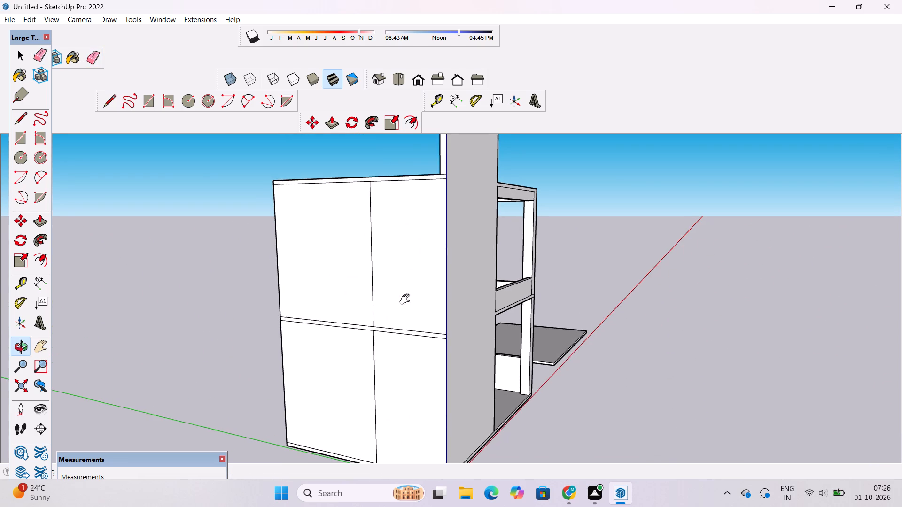
pyautogui.moveTo(386, 305); pyautogui.dragTo(405, 303)
pyautogui.press('e')
pyautogui.moveTo(405, 274); pyautogui.dragTo(371, 330)
pyautogui.moveTo(401, 303); pyautogui.dragTo(389, 338)
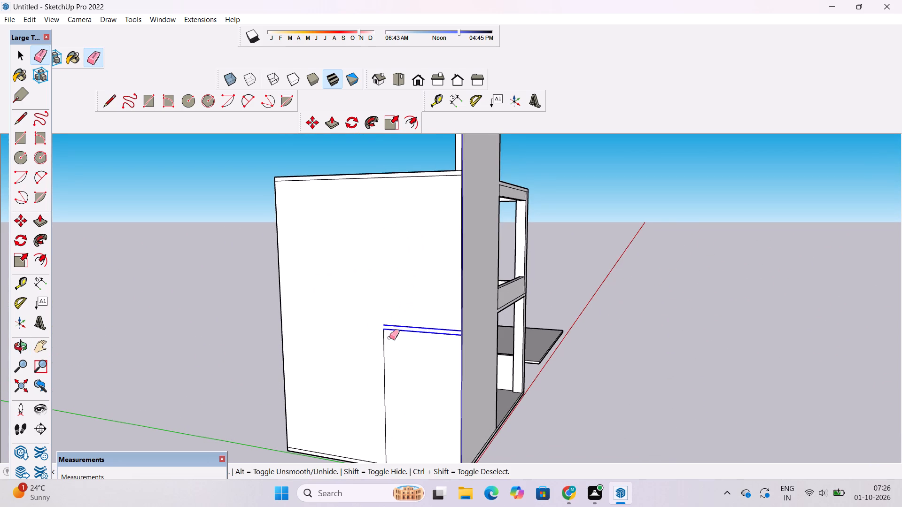
pyautogui.moveTo(389, 338); pyautogui.dragTo(376, 355)
# Draw a 1' vertical line across the upper-floor slab edge where the tall front wall meets the balcony opening.
pyautogui.press('o')
pyautogui.scroll(-11, 385, 329)
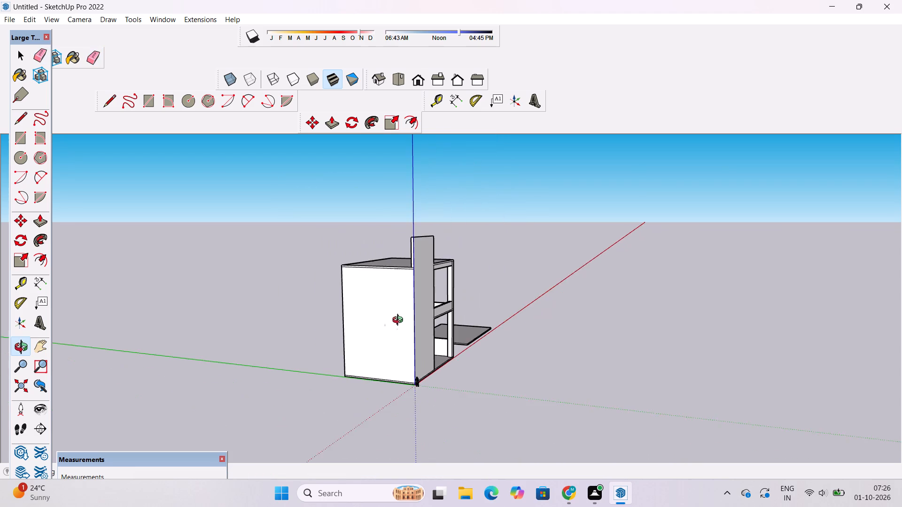
pyautogui.moveTo(475, 333); pyautogui.dragTo(372, 345)
pyautogui.scroll(-1, 450, 329)
pyautogui.scroll(4, 450, 329)
pyautogui.moveTo(467, 326); pyautogui.dragTo(421, 333)
pyautogui.scroll(-3, 420, 333)
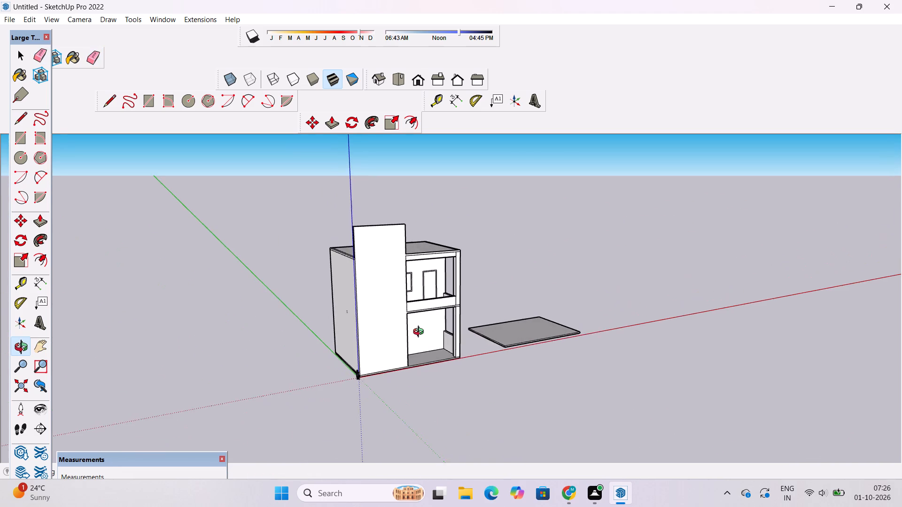
pyautogui.keyDown('shift'); pyautogui.moveTo(438, 317); pyautogui.dragTo(416, 339); pyautogui.keyUp('shift')
pyautogui.moveTo(409, 368); pyautogui.dragTo(352, 377)
pyautogui.scroll(14, 355, 379)
pyautogui.moveTo(395, 369); pyautogui.dragTo(395, 328)
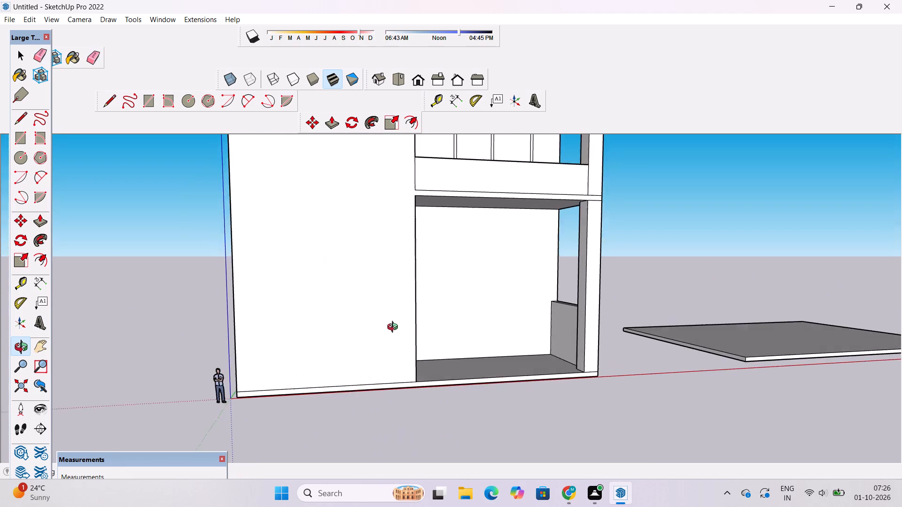
pyautogui.moveTo(395, 328); pyautogui.dragTo(395, 320)
pyautogui.keyDown('shift'); pyautogui.scroll(-4, 395, 311); pyautogui.keyUp('shift')
pyautogui.keyDown('shift'); pyautogui.moveTo(407, 295); pyautogui.dragTo(361, 330); pyautogui.keyUp('shift')
pyautogui.keyDown('shift'); pyautogui.scroll(10, 385, 269); pyautogui.keyUp('shift')
pyautogui.moveTo(367, 261); pyautogui.dragTo(331, 270)
pyautogui.scroll(2, 321, 269)
pyautogui.keyDown('shift'); pyautogui.moveTo(321, 269); pyautogui.dragTo(335, 276); pyautogui.keyUp('shift')
pyautogui.press('l')
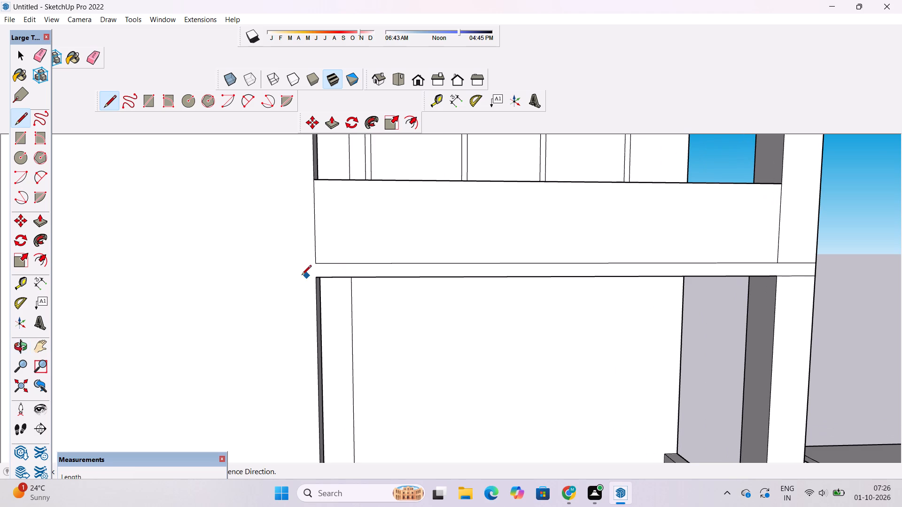
pyautogui.click(316, 277)
pyautogui.click(317, 265)
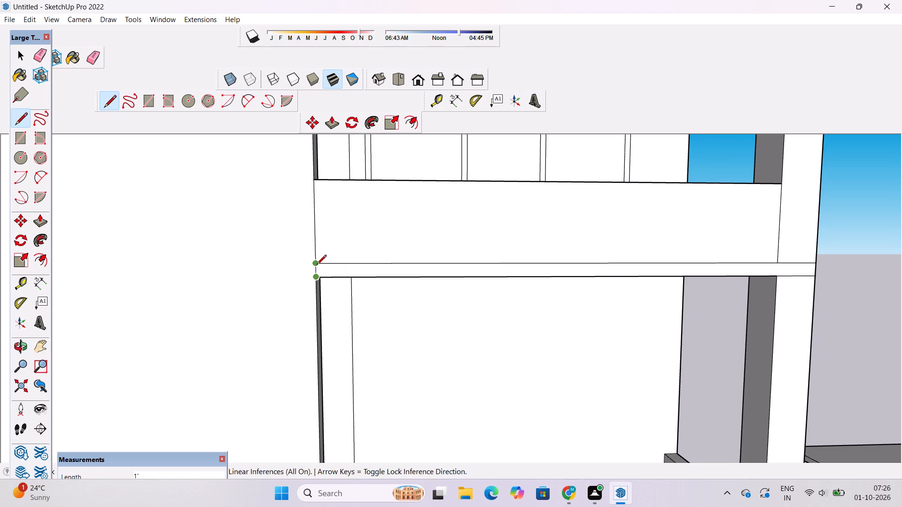
pyautogui.scroll(-4, 317, 265)
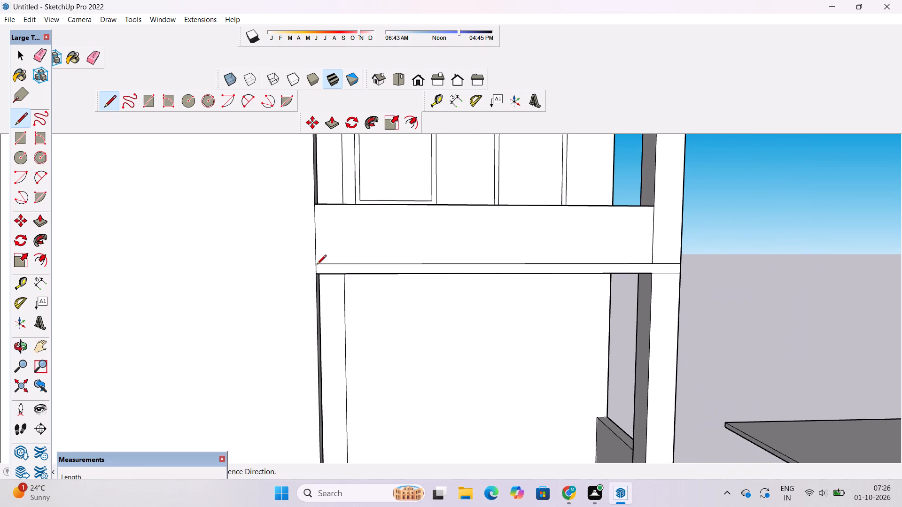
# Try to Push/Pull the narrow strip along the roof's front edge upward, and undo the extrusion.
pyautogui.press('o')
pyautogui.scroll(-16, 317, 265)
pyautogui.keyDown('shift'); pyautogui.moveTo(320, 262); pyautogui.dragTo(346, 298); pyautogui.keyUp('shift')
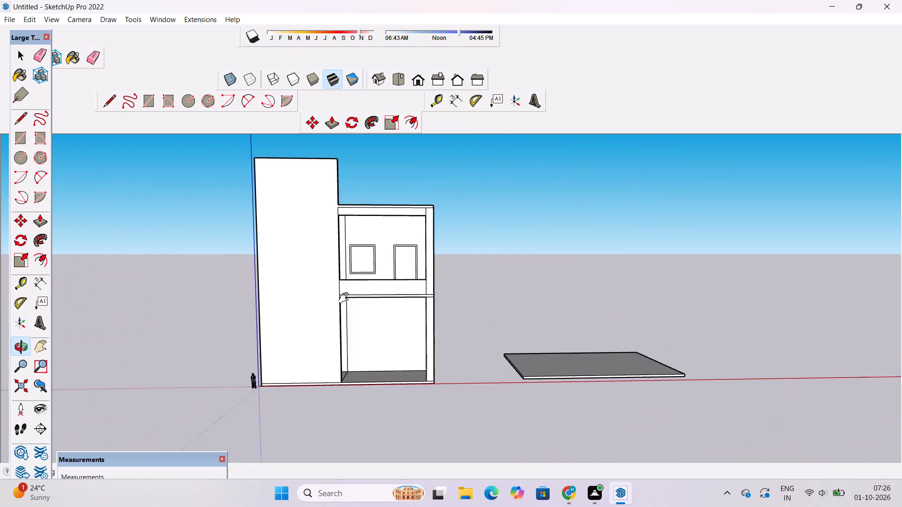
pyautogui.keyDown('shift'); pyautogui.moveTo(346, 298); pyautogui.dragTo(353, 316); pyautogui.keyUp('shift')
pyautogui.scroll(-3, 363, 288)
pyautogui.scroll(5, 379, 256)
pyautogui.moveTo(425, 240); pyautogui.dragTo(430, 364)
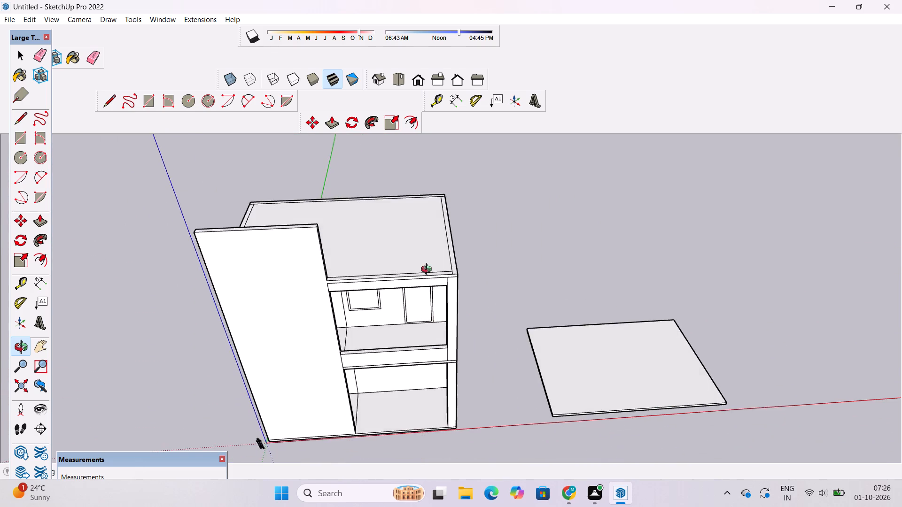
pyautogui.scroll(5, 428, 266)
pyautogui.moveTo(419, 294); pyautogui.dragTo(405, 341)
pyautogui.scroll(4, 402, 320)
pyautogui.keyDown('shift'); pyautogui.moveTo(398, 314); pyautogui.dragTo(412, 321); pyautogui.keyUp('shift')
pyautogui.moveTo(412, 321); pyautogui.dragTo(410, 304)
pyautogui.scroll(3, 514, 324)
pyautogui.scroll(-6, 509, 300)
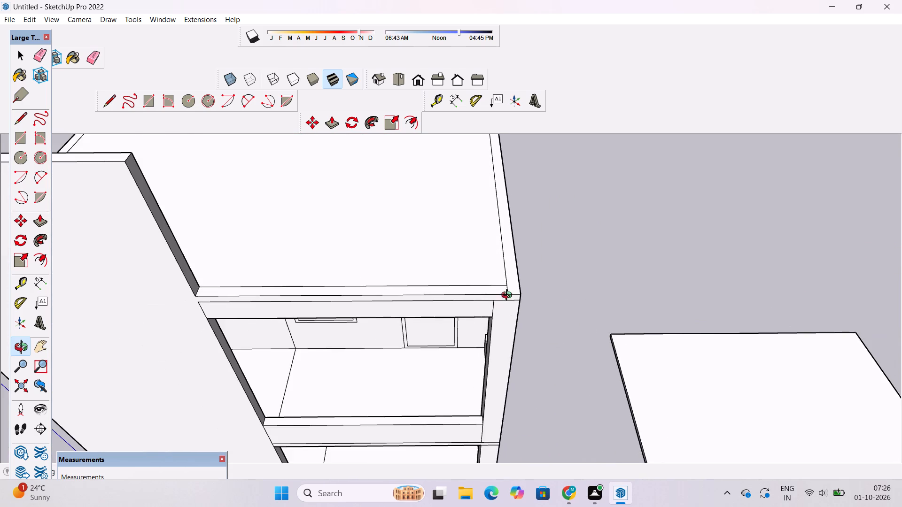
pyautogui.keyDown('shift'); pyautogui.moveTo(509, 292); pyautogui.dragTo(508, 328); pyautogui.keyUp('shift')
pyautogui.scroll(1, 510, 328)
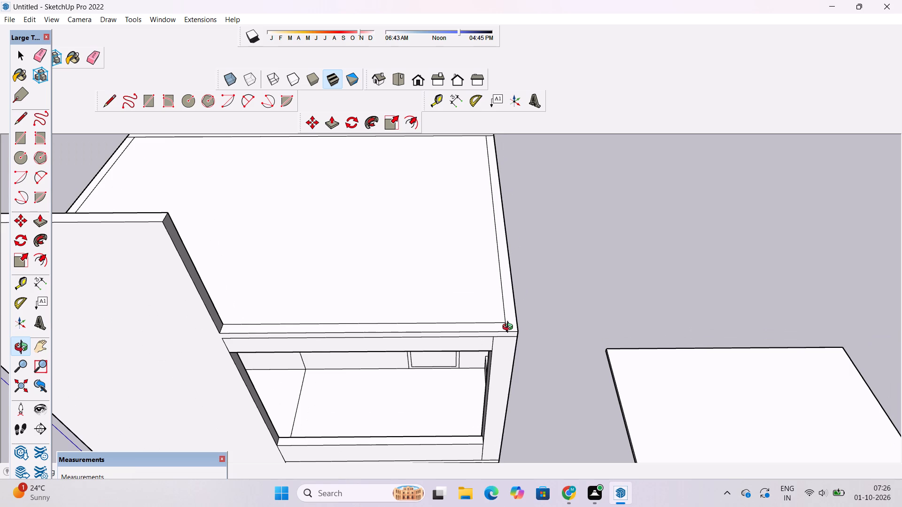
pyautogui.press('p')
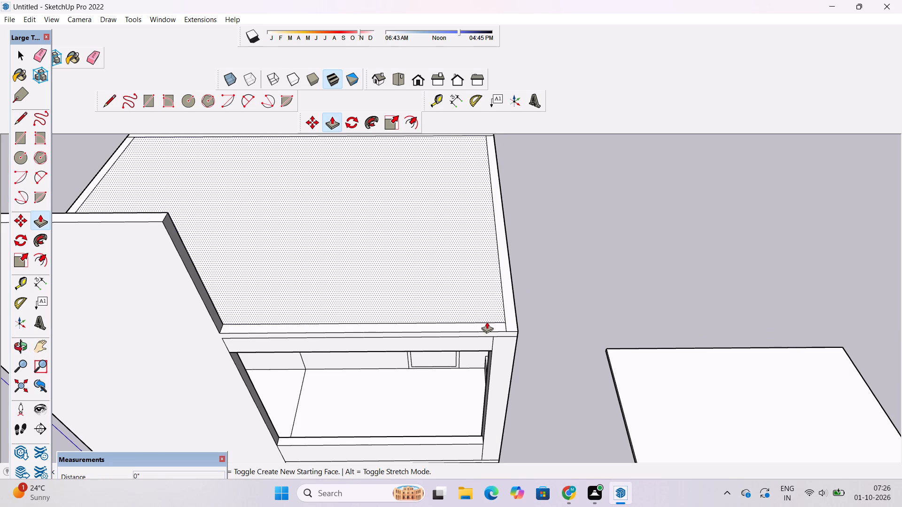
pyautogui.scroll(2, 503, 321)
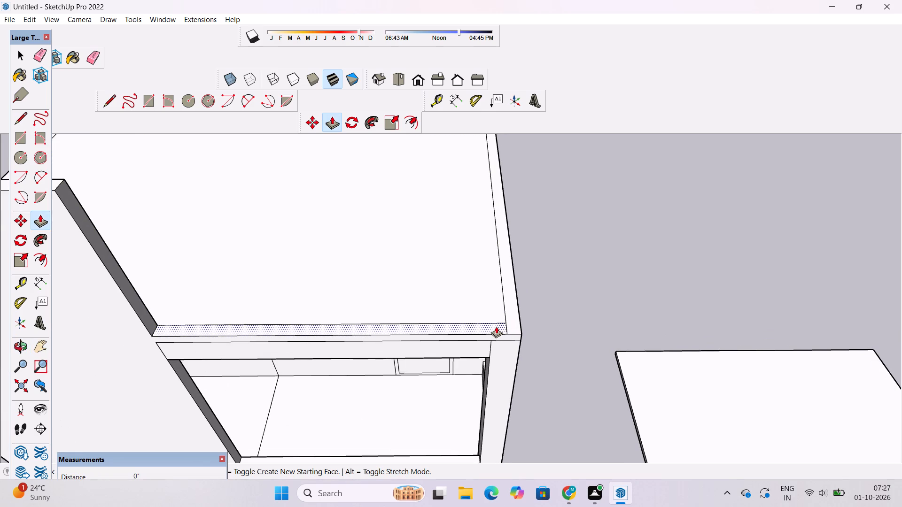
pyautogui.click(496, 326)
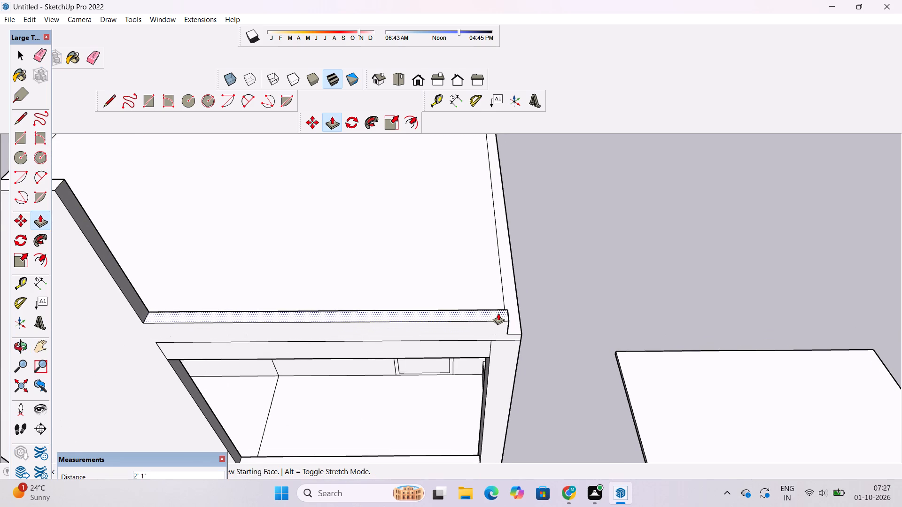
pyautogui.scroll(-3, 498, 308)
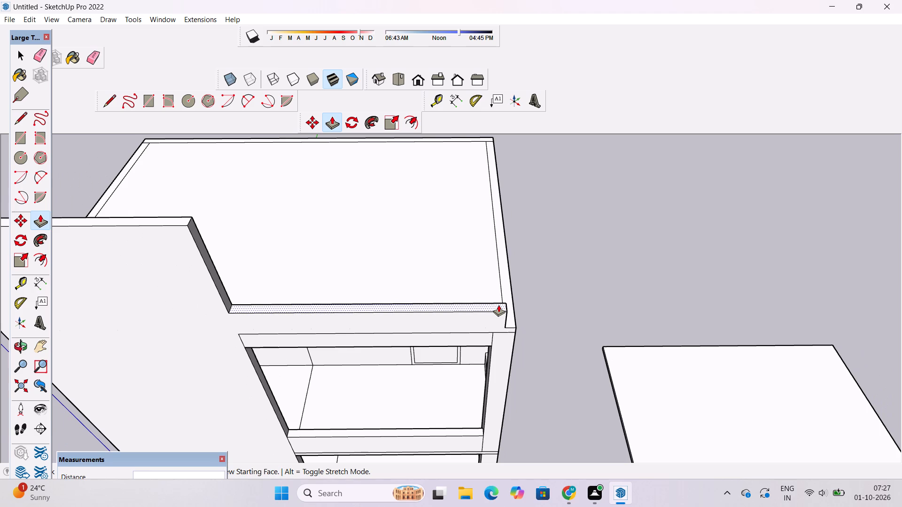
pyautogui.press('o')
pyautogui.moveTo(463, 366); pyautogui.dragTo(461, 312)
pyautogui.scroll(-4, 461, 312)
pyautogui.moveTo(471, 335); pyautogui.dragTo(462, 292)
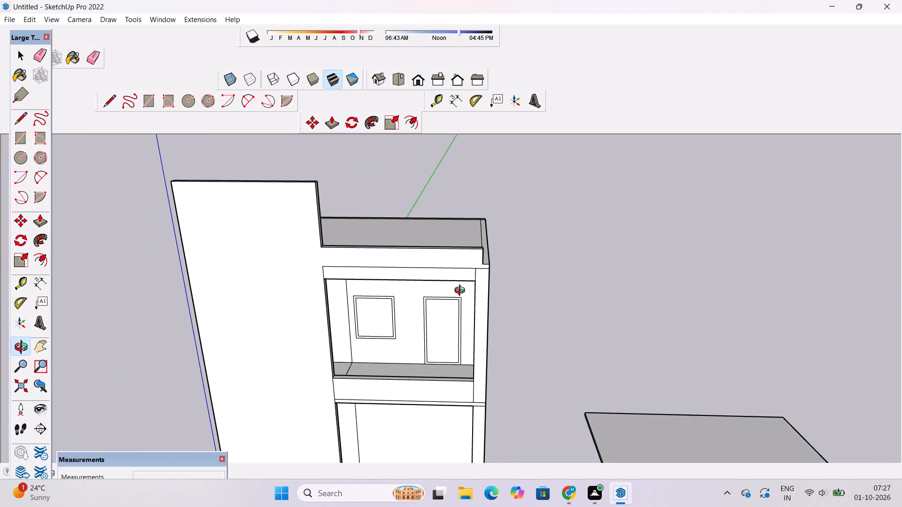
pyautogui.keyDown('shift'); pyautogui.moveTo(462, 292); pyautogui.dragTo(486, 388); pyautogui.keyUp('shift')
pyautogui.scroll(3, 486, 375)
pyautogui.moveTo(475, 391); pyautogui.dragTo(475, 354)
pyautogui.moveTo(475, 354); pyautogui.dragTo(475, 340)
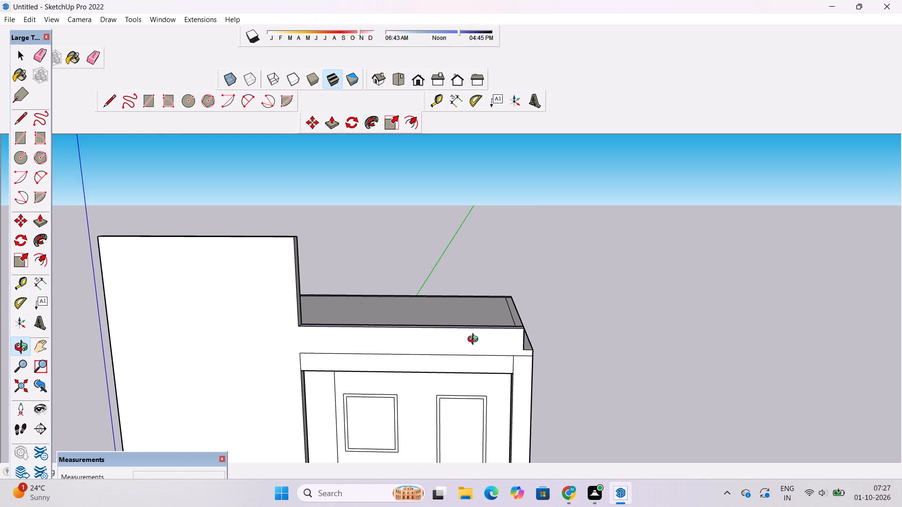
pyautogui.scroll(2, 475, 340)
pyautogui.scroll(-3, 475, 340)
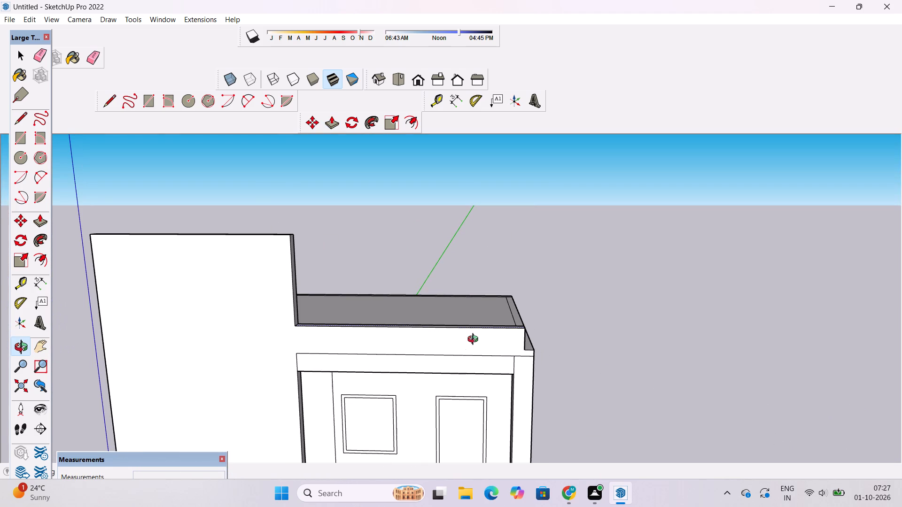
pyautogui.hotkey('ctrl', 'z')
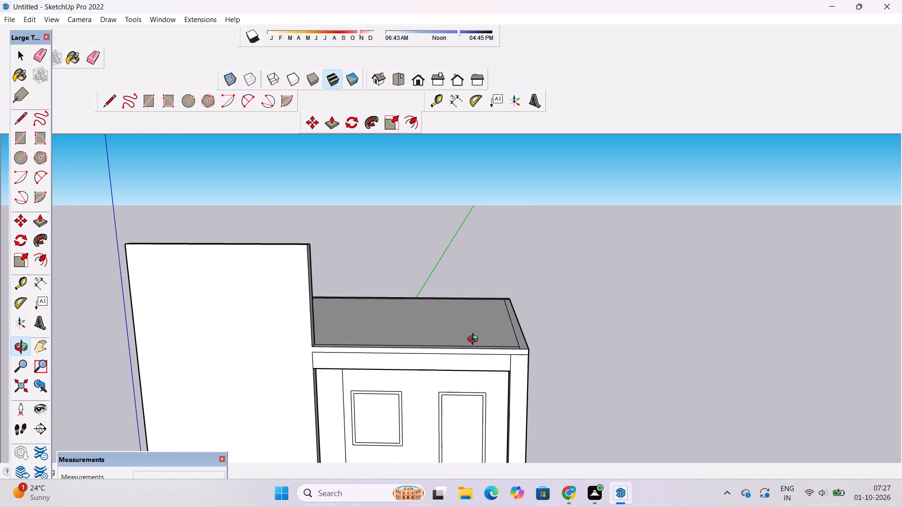
# Push/Pull the narrow strip along the roof's front edge, beside the tall front wall, upward 3'.
pyautogui.moveTo(475, 340); pyautogui.dragTo(471, 389)
pyautogui.press('o')
pyautogui.scroll(4, 472, 378)
pyautogui.keyDown('shift'); pyautogui.moveTo(472, 375); pyautogui.dragTo(470, 361); pyautogui.keyUp('shift')
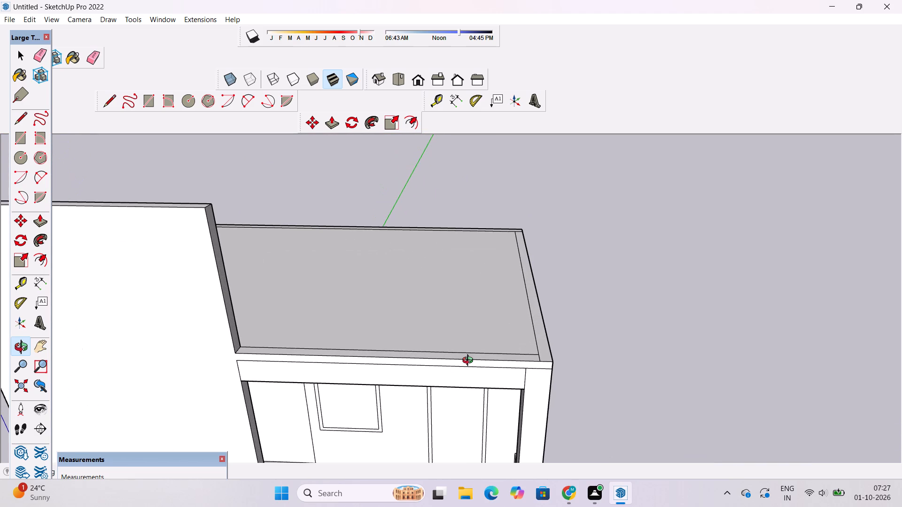
pyautogui.press('p')
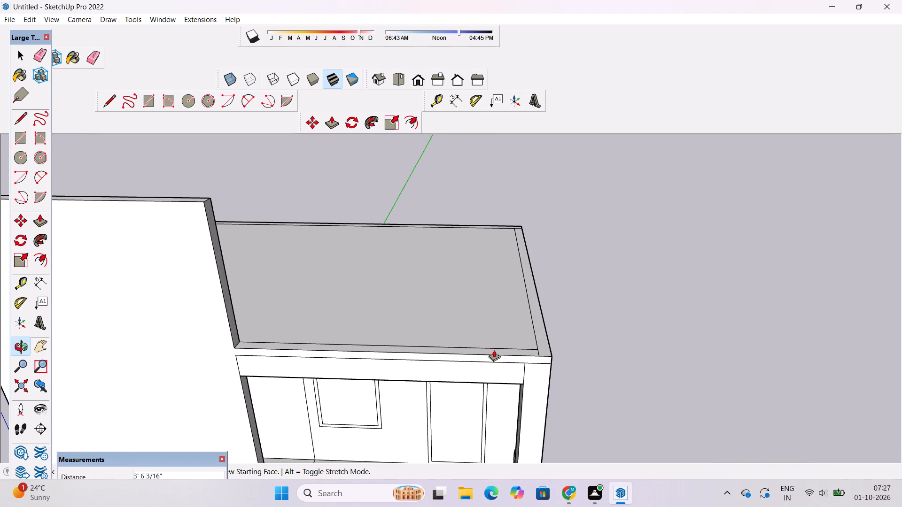
pyautogui.press('space')
pyautogui.click(652, 340)
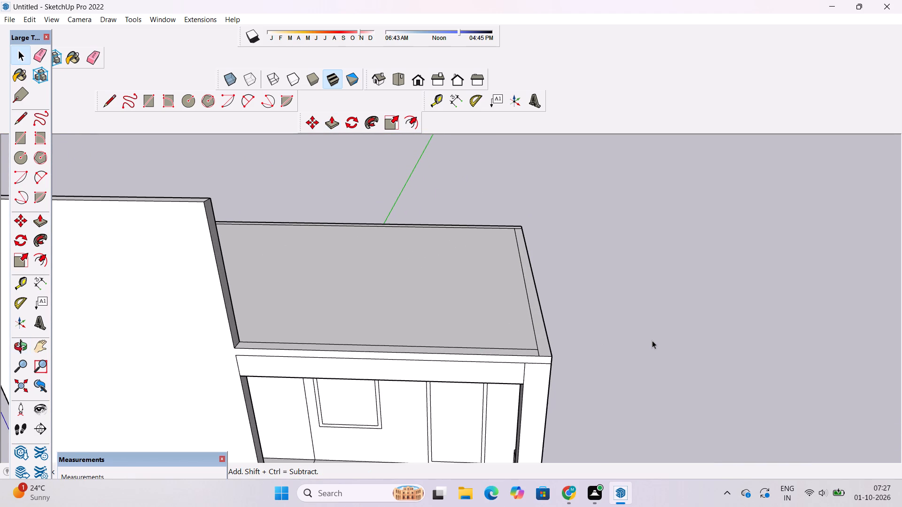
pyautogui.press('p')
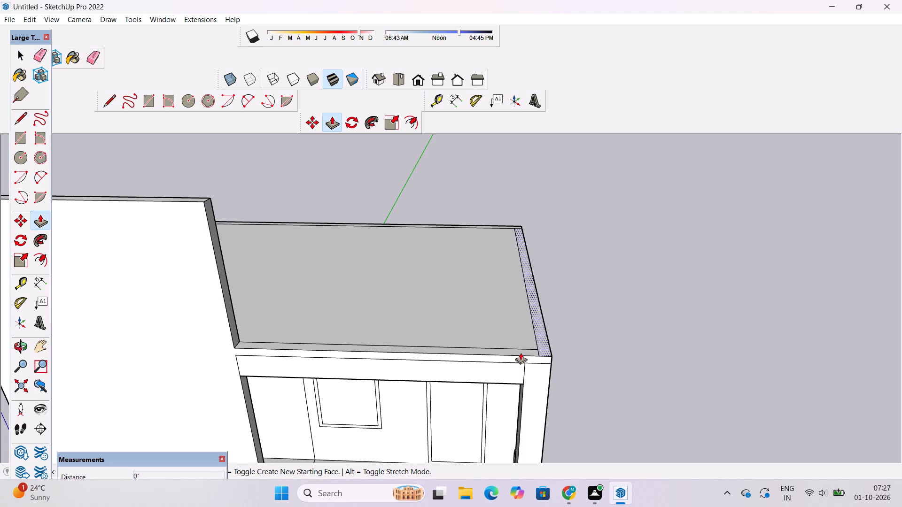
pyautogui.click(521, 353)
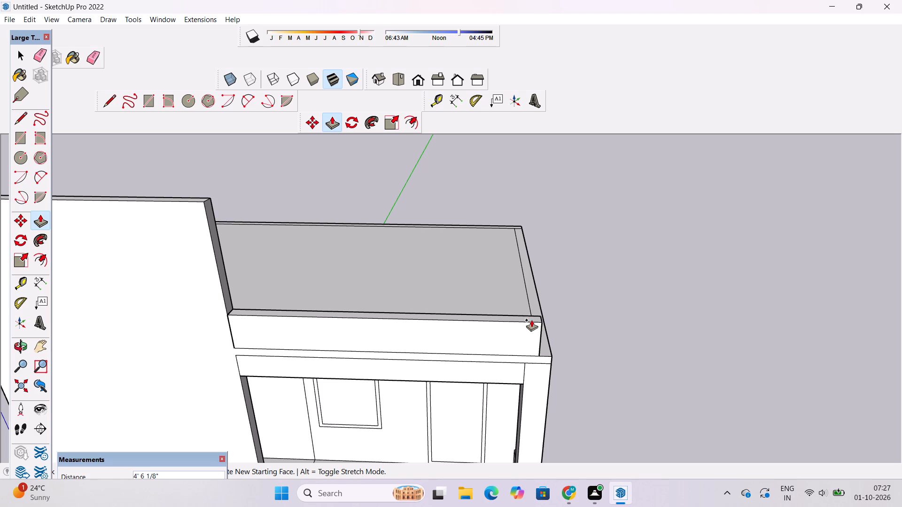
pyautogui.write("3'")
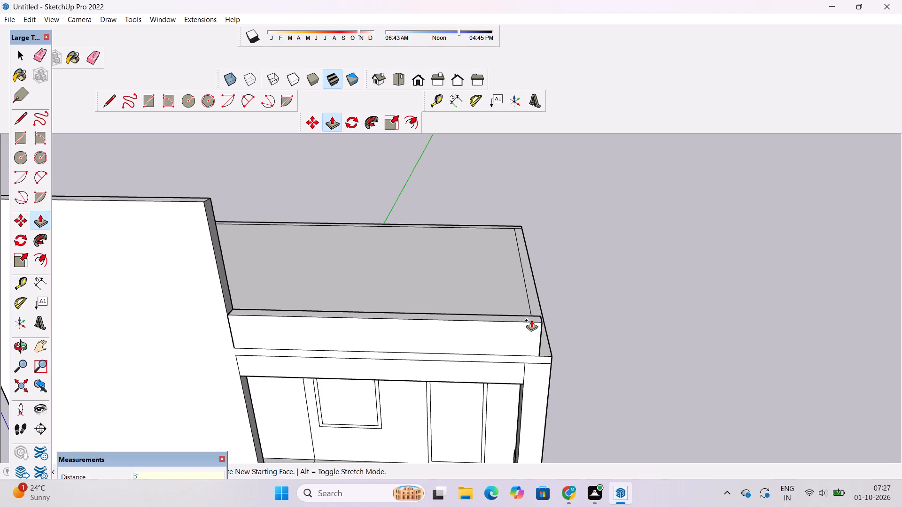
pyautogui.press('Return')
# Push/Pull the roof's outer side-edge strip, opposite the tall front wall, up 3' to align with the raised front strip.
pyautogui.scroll(-3, 526, 324)
pyautogui.scroll(2, 526, 324)
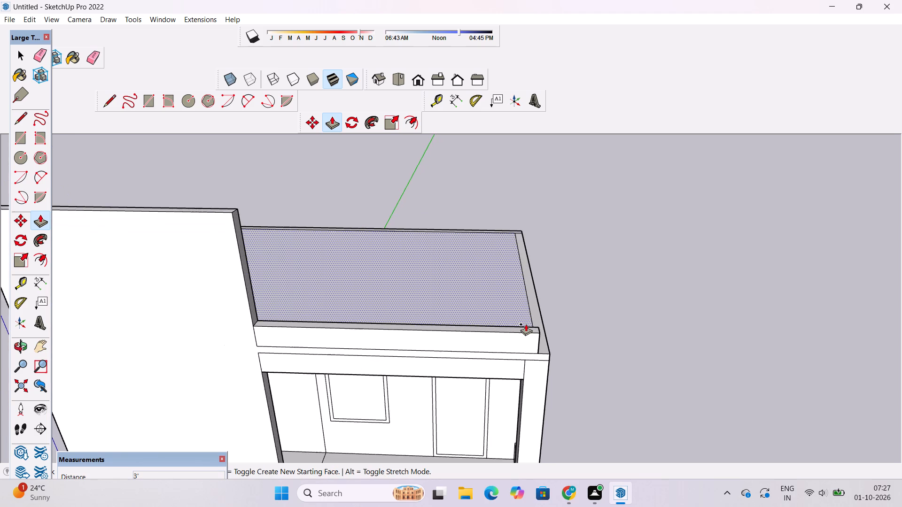
pyautogui.scroll(4, 526, 324)
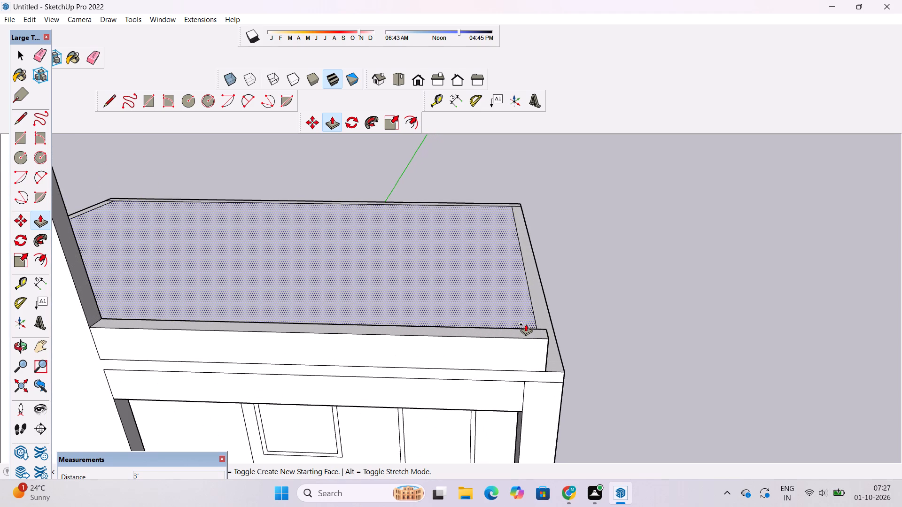
pyautogui.scroll(-1, 526, 324)
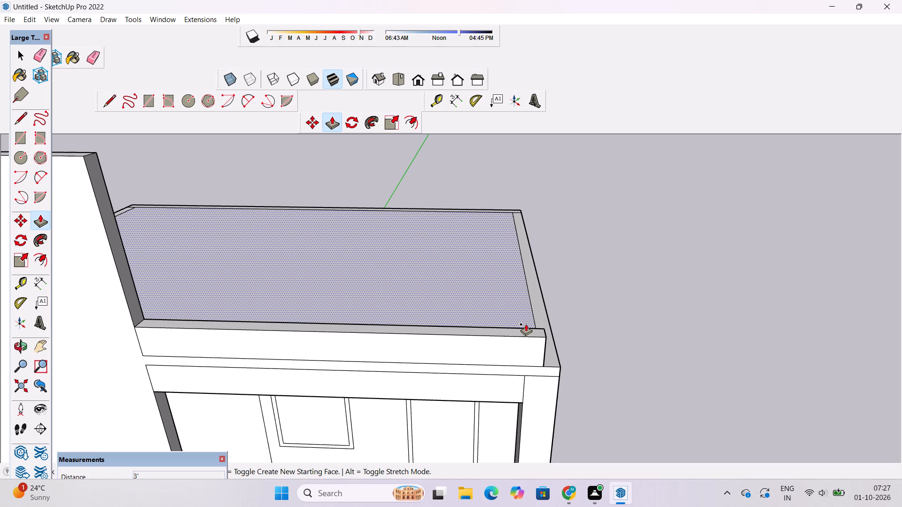
pyautogui.scroll(-1, 526, 324)
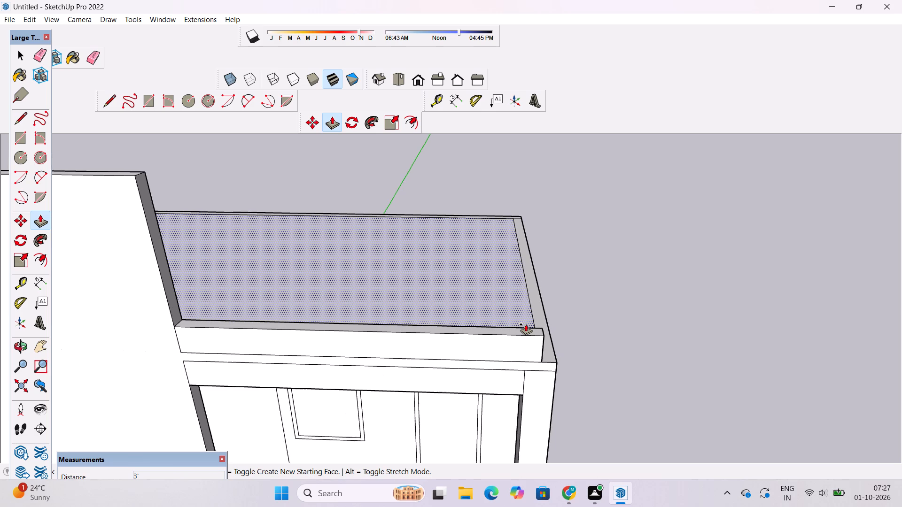
pyautogui.scroll(1, 526, 324)
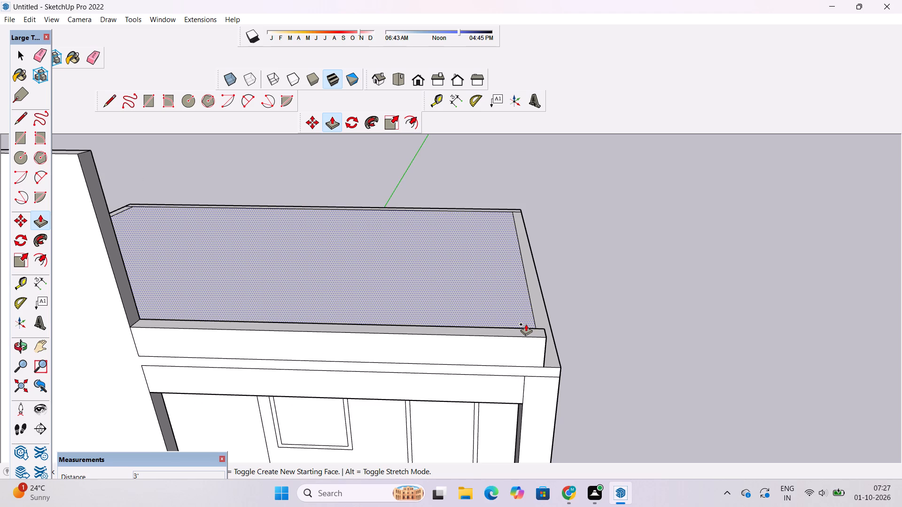
pyautogui.scroll(1, 510, 330)
pyautogui.scroll(-2, 507, 324)
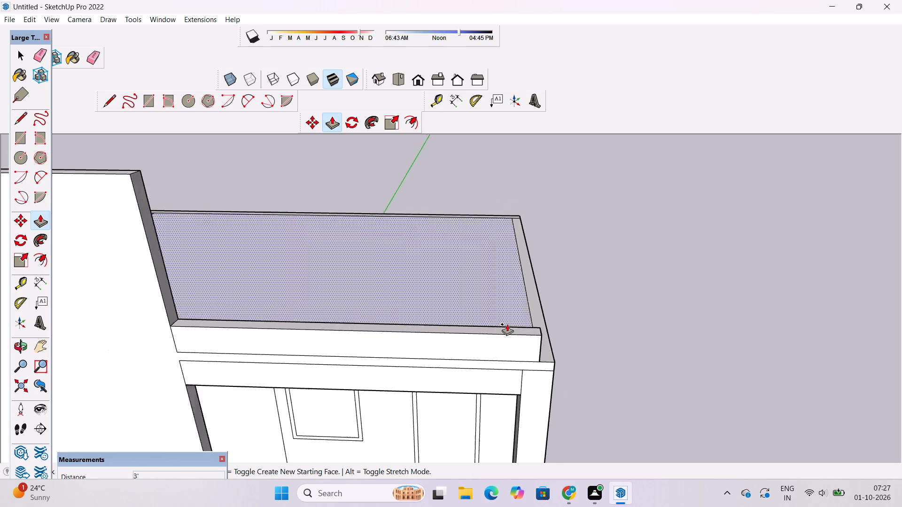
pyautogui.scroll(-6, 507, 324)
pyautogui.scroll(4, 571, 330)
pyautogui.scroll(3, 473, 338)
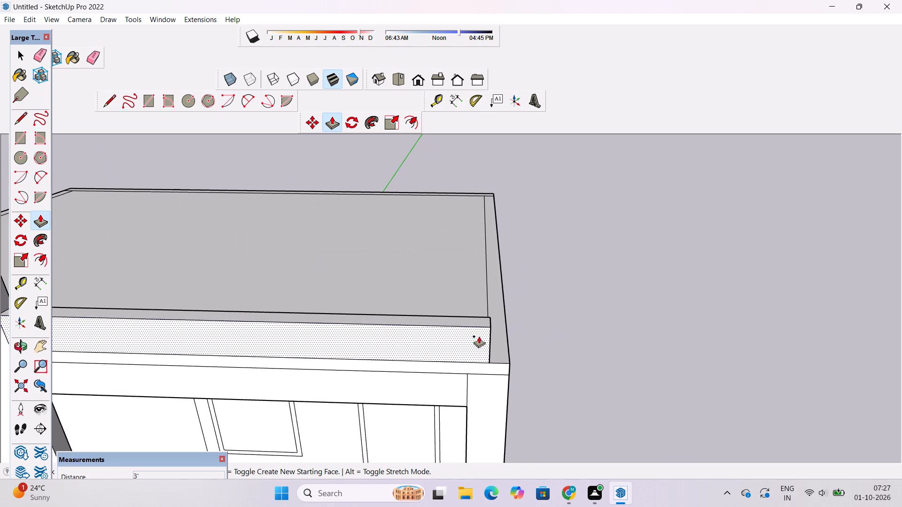
pyautogui.click(502, 354)
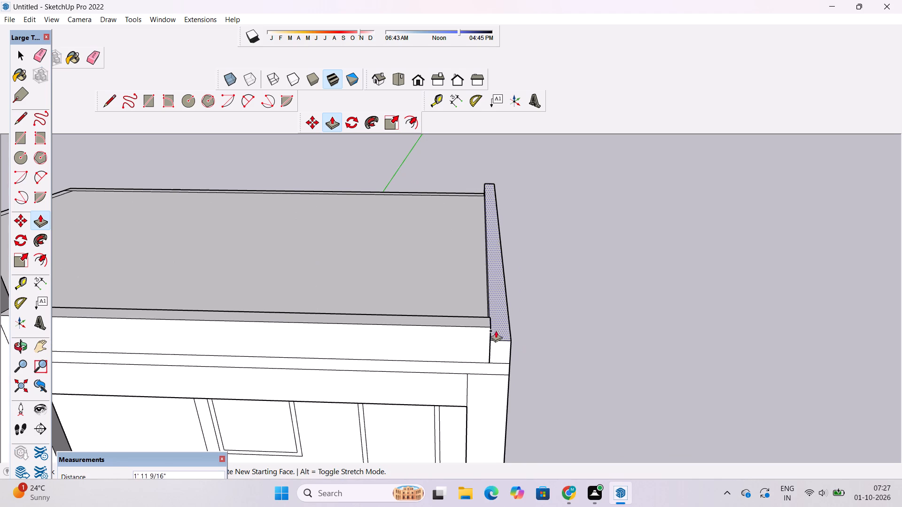
pyautogui.click(490, 321)
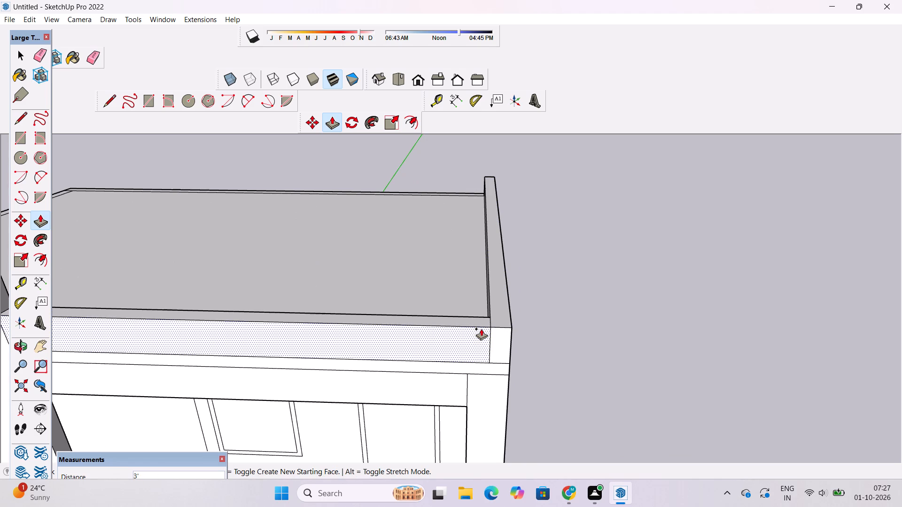
# Erase the short line across the rear roof corner that separates the back edge strip from the adjoining side strip.
pyautogui.press('o')
pyautogui.scroll(-10, 481, 329)
pyautogui.moveTo(499, 361); pyautogui.dragTo(588, 468)
pyautogui.scroll(3, 290, 300)
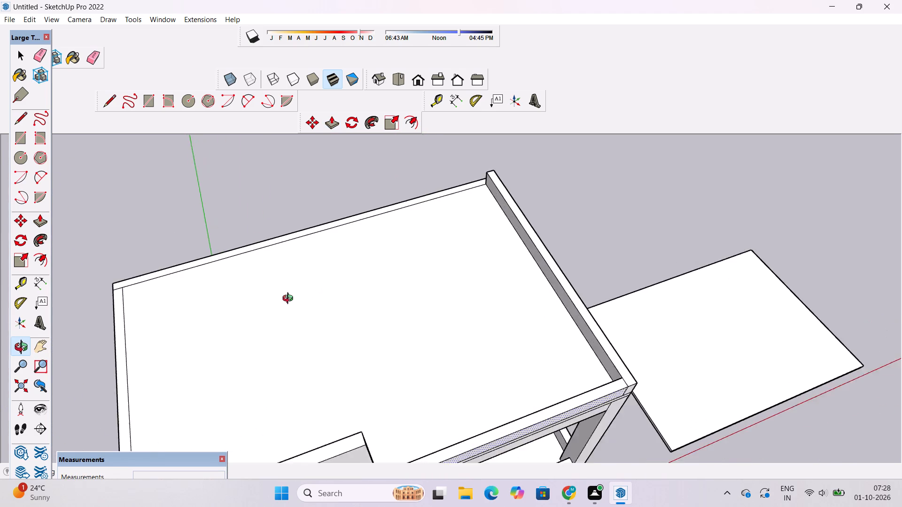
pyautogui.scroll(1, 290, 300)
pyautogui.scroll(-4, 290, 300)
pyautogui.keyDown('shift'); pyautogui.moveTo(290, 300); pyautogui.dragTo(489, 365); pyautogui.keyUp('shift')
pyautogui.scroll(4, 543, 284)
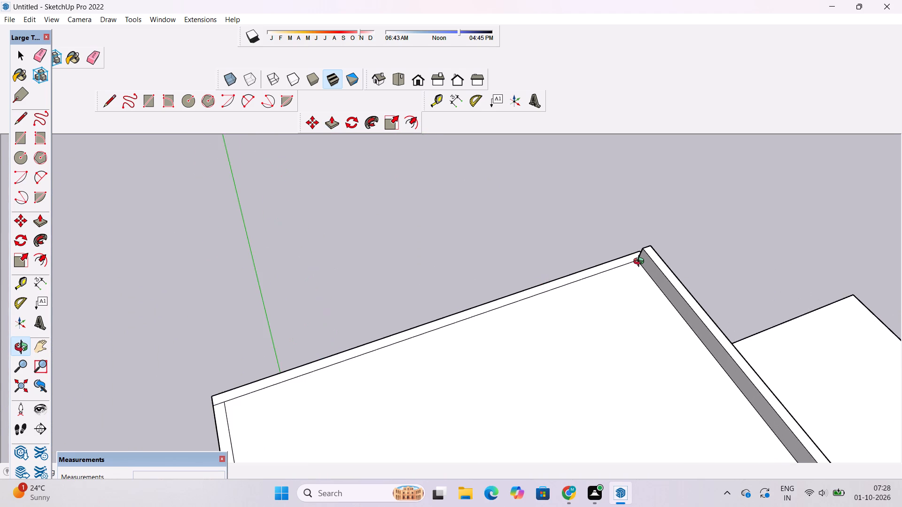
pyautogui.scroll(-4, 636, 272)
pyautogui.keyDown('shift'); pyautogui.moveTo(449, 386); pyautogui.dragTo(452, 280); pyautogui.keyUp('shift')
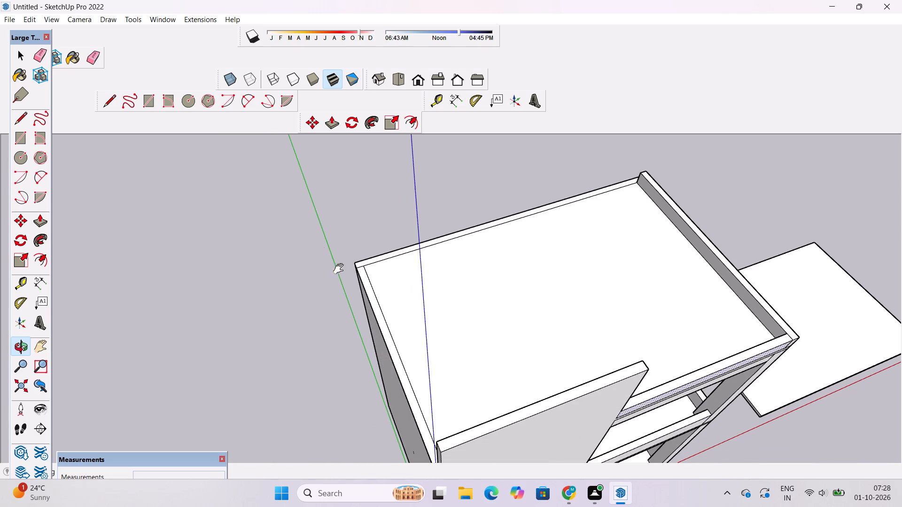
pyautogui.keyDown('shift'); pyautogui.scroll(20, 381, 254); pyautogui.keyUp('shift')
pyautogui.keyDown('shift'); pyautogui.moveTo(335, 257); pyautogui.dragTo(341, 262); pyautogui.keyUp('shift')
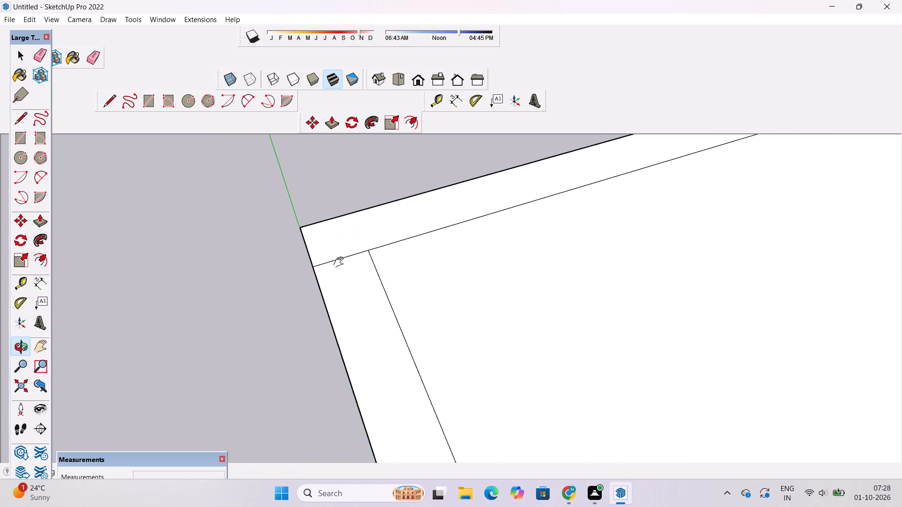
pyautogui.keyDown('shift'); pyautogui.moveTo(341, 262); pyautogui.dragTo(345, 268); pyautogui.keyUp('shift')
pyautogui.scroll(1, 345, 268)
pyautogui.press('e')
pyautogui.scroll(2, 345, 268)
pyautogui.moveTo(349, 253); pyautogui.dragTo(352, 284)
# Push/Pull the joined L-shaped strip along the roof's back edge and remaining side edge.
pyautogui.scroll(-4, 277, 285)
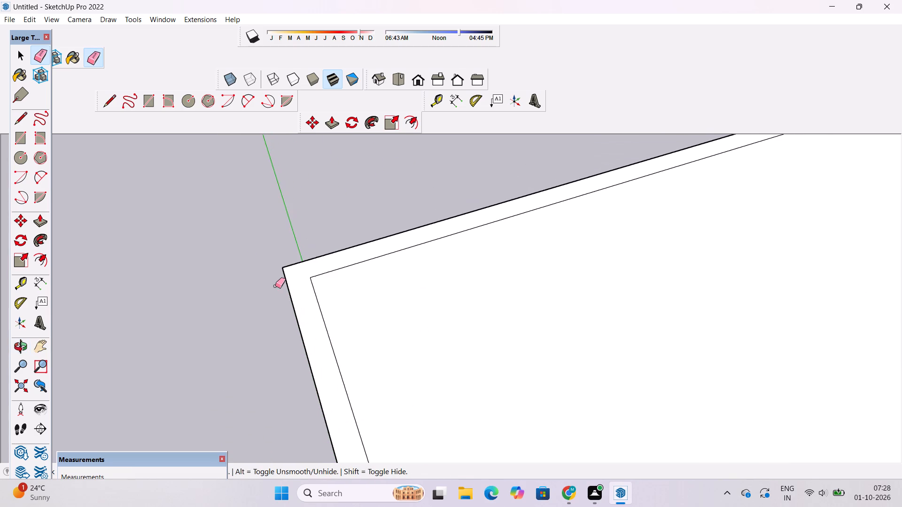
pyautogui.scroll(-10, 275, 286)
pyautogui.press('o')
pyautogui.scroll(-6, 274, 283)
pyautogui.moveTo(272, 309); pyautogui.dragTo(368, 272)
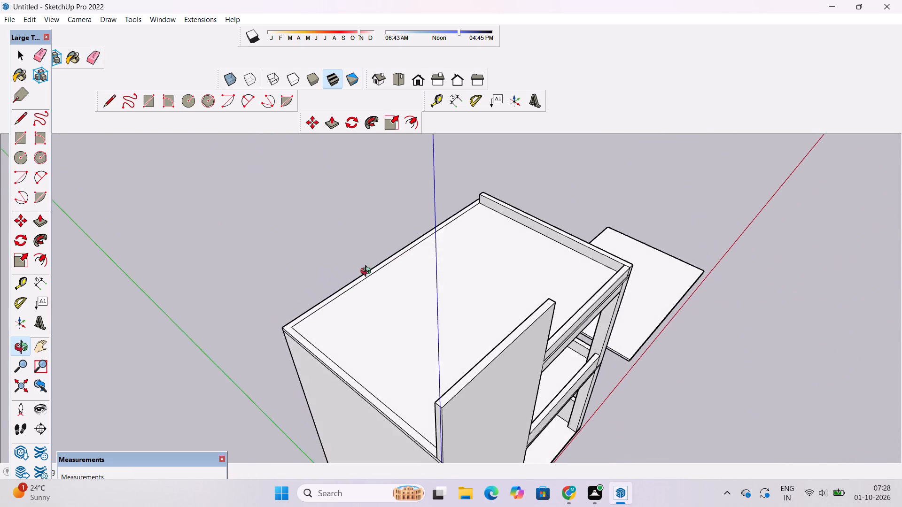
pyautogui.moveTo(368, 272); pyautogui.dragTo(375, 266)
pyautogui.scroll(1, 349, 350)
pyautogui.keyDown('shift'); pyautogui.moveTo(348, 346); pyautogui.dragTo(322, 300); pyautogui.keyUp('shift')
pyautogui.moveTo(290, 322); pyautogui.dragTo(359, 308)
pyautogui.scroll(-3, 366, 306)
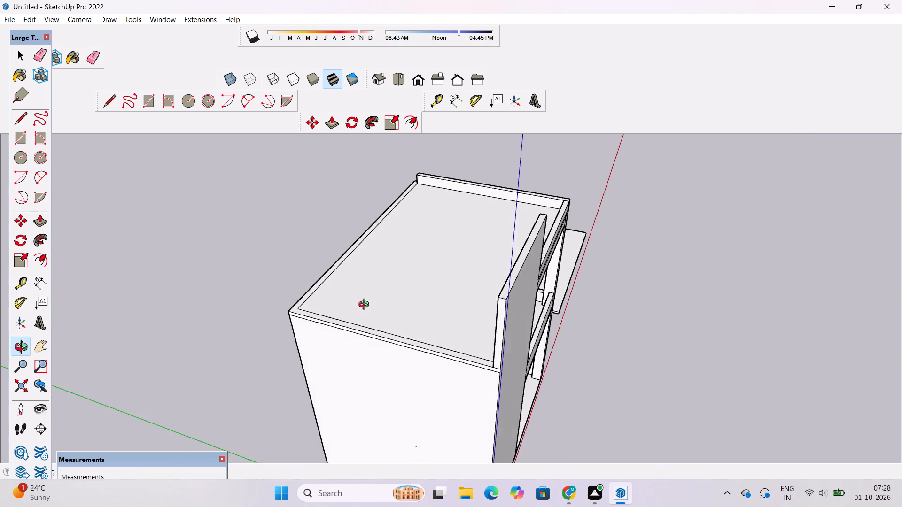
pyautogui.keyDown('shift'); pyautogui.moveTo(367, 319); pyautogui.dragTo(344, 331); pyautogui.keyUp('shift')
pyautogui.moveTo(340, 337); pyautogui.dragTo(520, 337)
pyautogui.scroll(3, 337, 256)
pyautogui.keyDown('shift'); pyautogui.moveTo(352, 292); pyautogui.dragTo(322, 301); pyautogui.keyUp('shift')
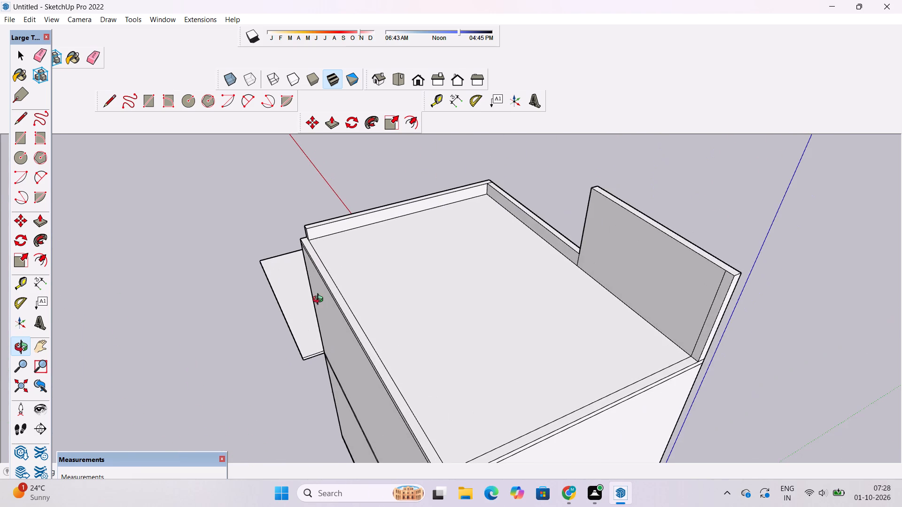
pyautogui.scroll(3, 320, 299)
pyautogui.press('p')
pyautogui.scroll(-4, 316, 267)
pyautogui.scroll(4, 345, 299)
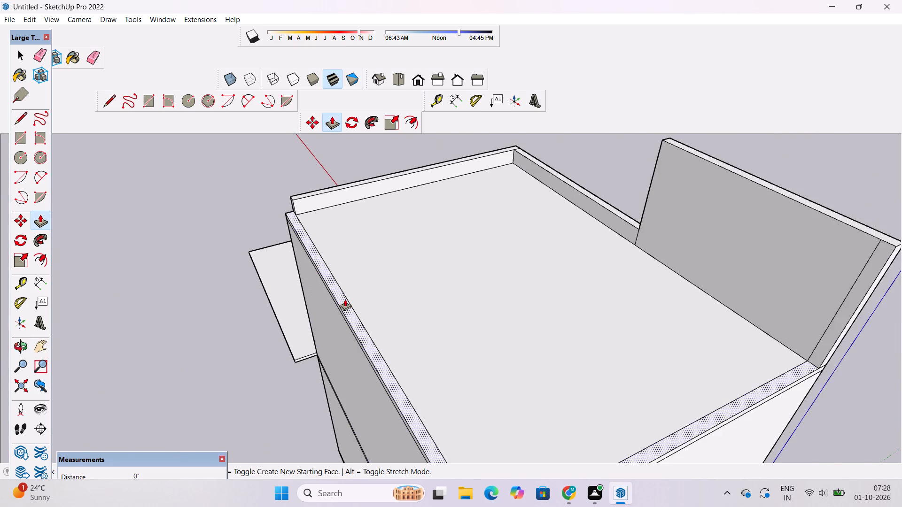
pyautogui.click(345, 302)
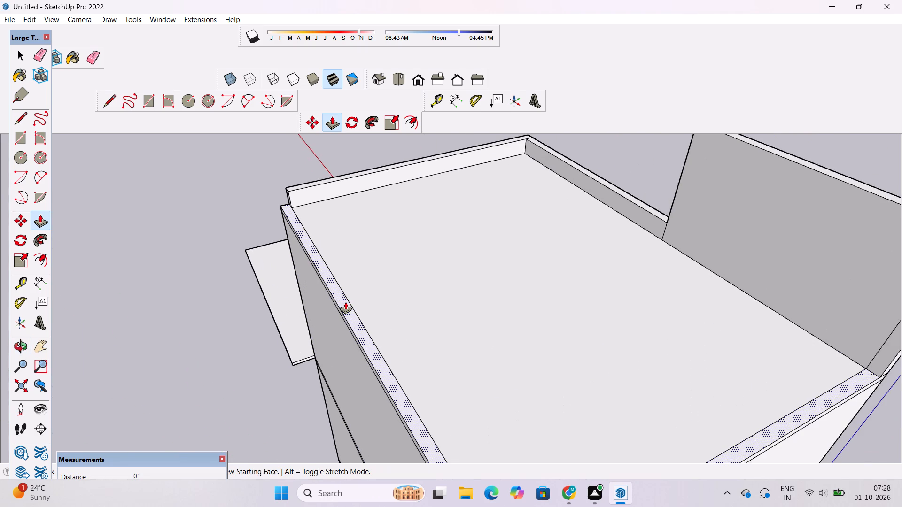
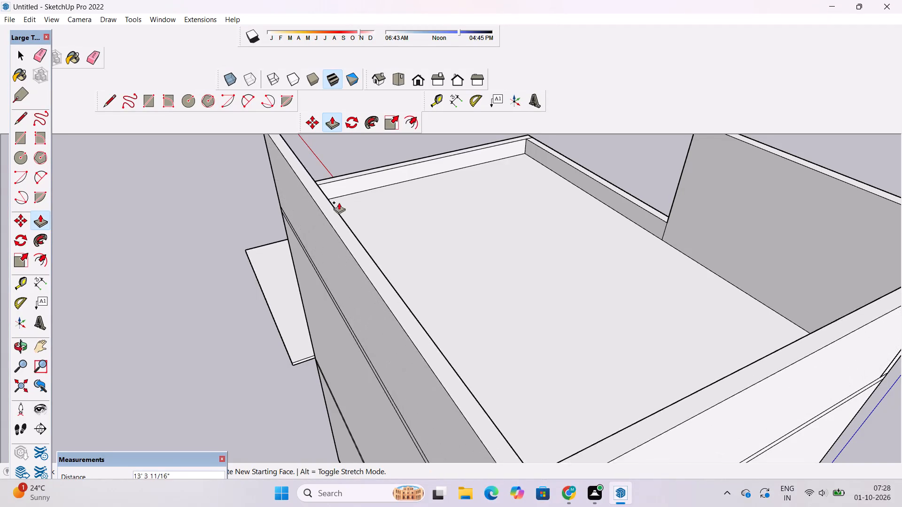
# Finish pulling the roof's side parapet up 3', level with the adjoining parapet.
pyautogui.click(375, 171)
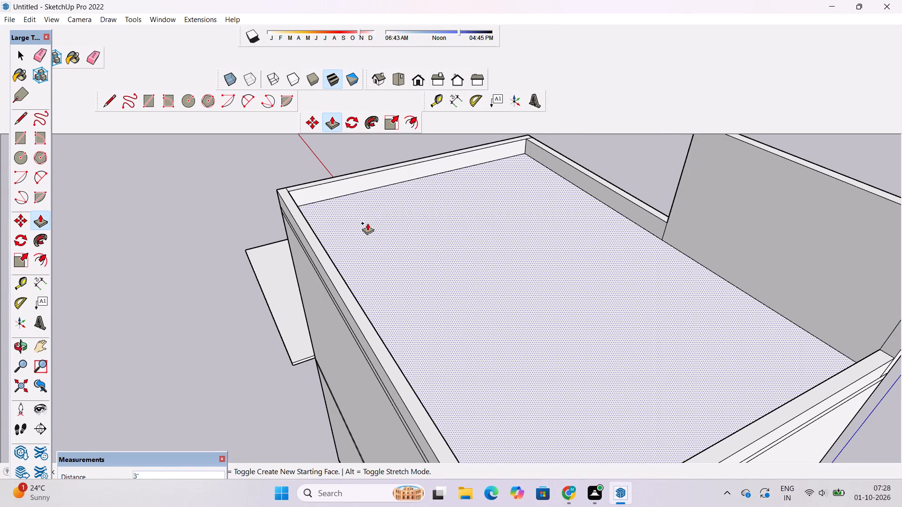
# Erase the seam line across the parapet top at the roof corner where the two walls meet.
pyautogui.press('o')
pyautogui.scroll(-4, 366, 224)
pyautogui.moveTo(366, 227); pyautogui.dragTo(368, 276)
pyautogui.scroll(11, 309, 207)
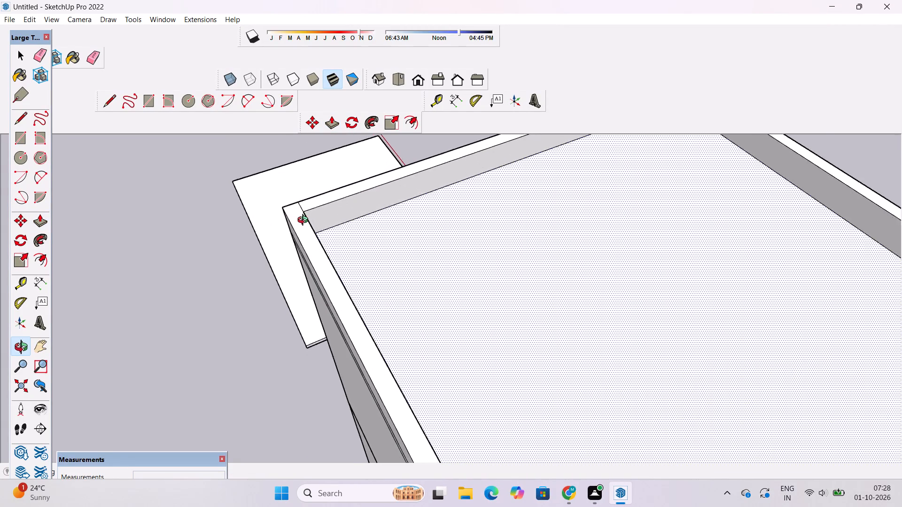
pyautogui.scroll(7, 305, 221)
pyautogui.press('e')
pyautogui.scroll(5, 305, 221)
pyautogui.moveTo(311, 166); pyautogui.dragTo(295, 175)
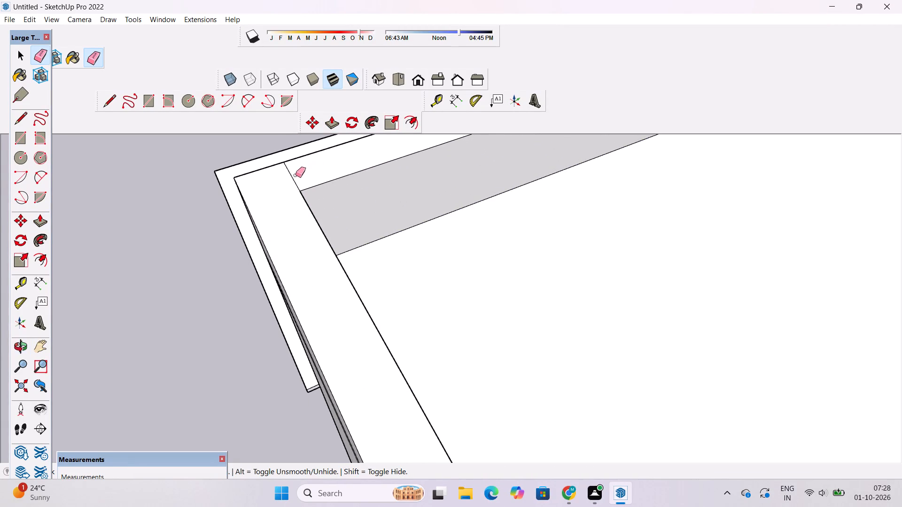
pyautogui.moveTo(295, 175); pyautogui.dragTo(292, 178)
# Examine the front facade, the upper-storey opening and the roof edge for leftover seam lines.
pyautogui.scroll(-11, 291, 187)
pyautogui.press('o')
pyautogui.scroll(-13, 292, 209)
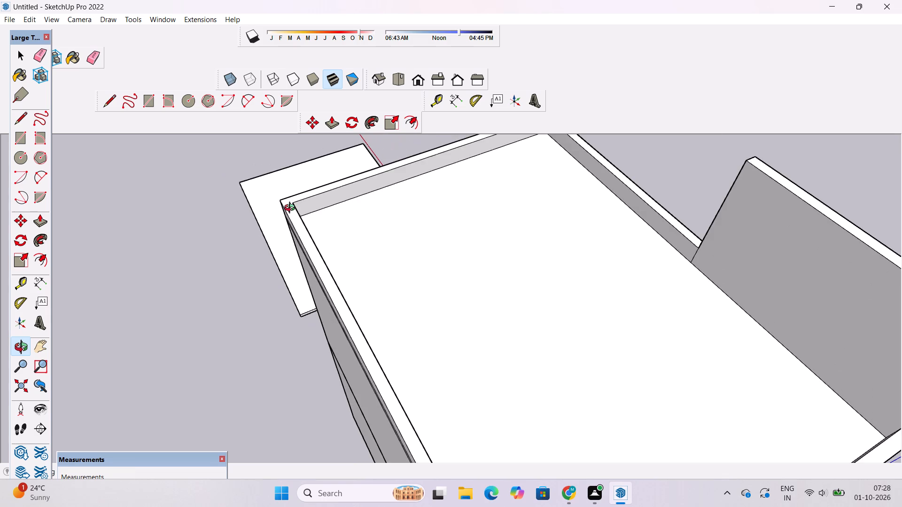
pyautogui.scroll(-5, 292, 209)
pyautogui.moveTo(571, 316); pyautogui.dragTo(280, 256)
pyautogui.scroll(4, 451, 249)
pyautogui.moveTo(540, 240); pyautogui.dragTo(442, 223)
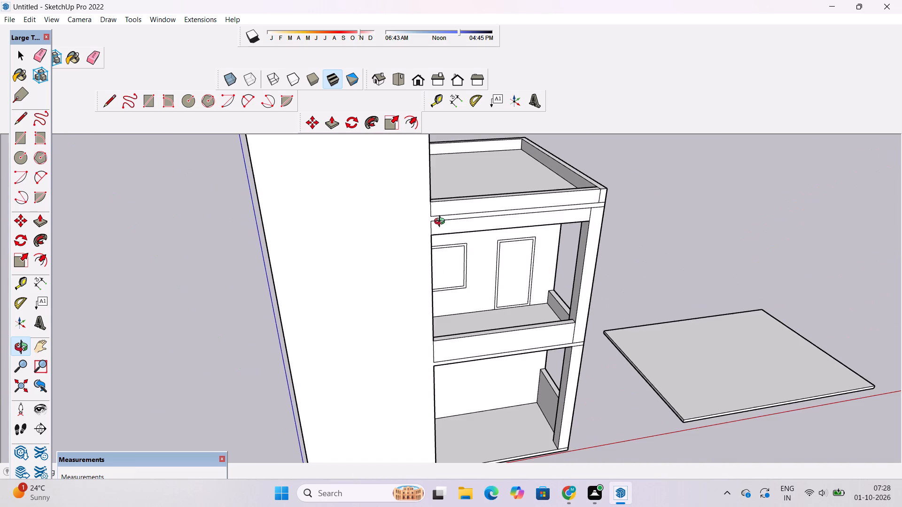
pyautogui.keyDown('shift'); pyautogui.moveTo(442, 223); pyautogui.dragTo(428, 255); pyautogui.keyUp('shift')
pyautogui.scroll(3, 461, 281)
pyautogui.keyDown('shift'); pyautogui.moveTo(542, 234); pyautogui.dragTo(510, 256); pyautogui.keyUp('shift')
pyautogui.moveTo(509, 259); pyautogui.dragTo(428, 224)
pyautogui.scroll(4, 427, 223)
pyautogui.keyDown('shift'); pyautogui.moveTo(418, 224); pyautogui.dragTo(453, 266); pyautogui.keyUp('shift')
pyautogui.scroll(2, 357, 254)
pyautogui.moveTo(334, 270); pyautogui.dragTo(351, 270)
pyautogui.scroll(-4, 364, 261)
pyautogui.keyDown('shift'); pyautogui.moveTo(364, 255); pyautogui.dragTo(374, 260); pyautogui.keyUp('shift')
pyautogui.keyDown('shift'); pyautogui.moveTo(375, 267); pyautogui.dragTo(398, 253); pyautogui.keyUp('shift')
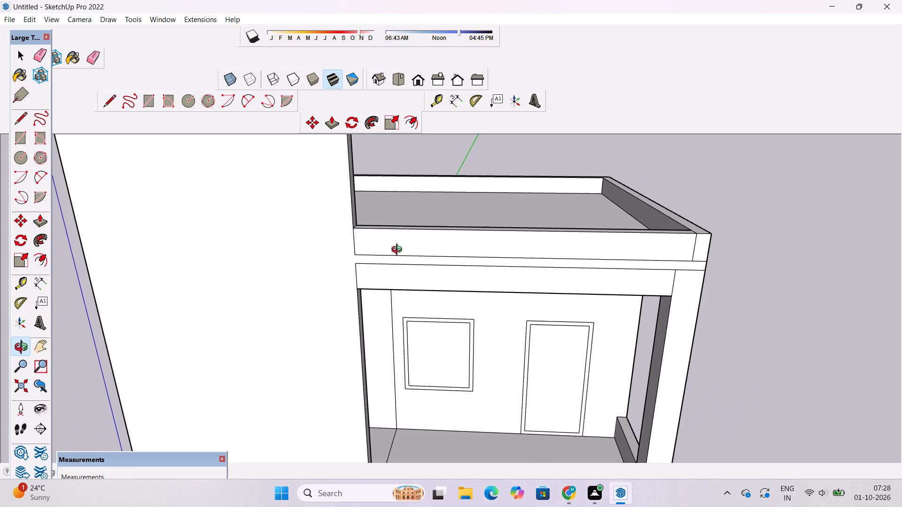
pyautogui.keyDown('shift'); pyautogui.moveTo(420, 252); pyautogui.dragTo(326, 263); pyautogui.keyUp('shift')
pyautogui.scroll(-6, 322, 263)
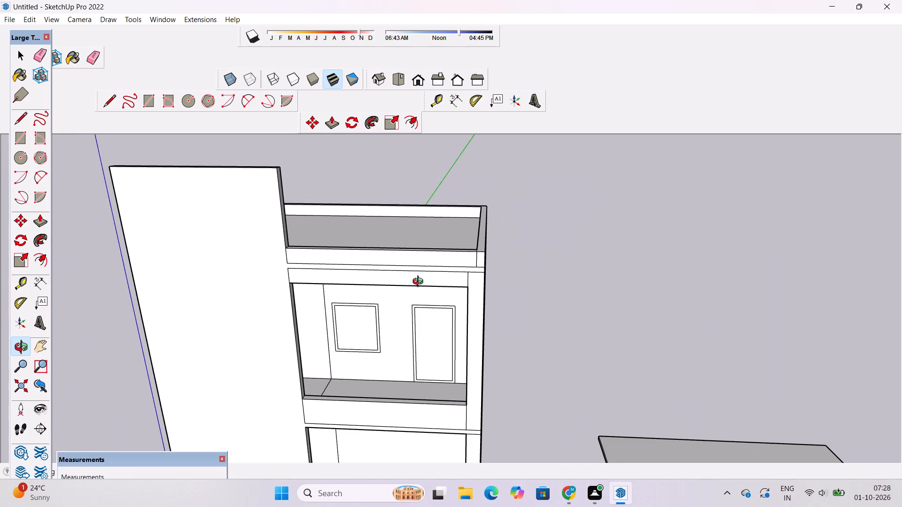
pyautogui.scroll(7, 420, 283)
pyautogui.moveTo(462, 335); pyautogui.dragTo(499, 238)
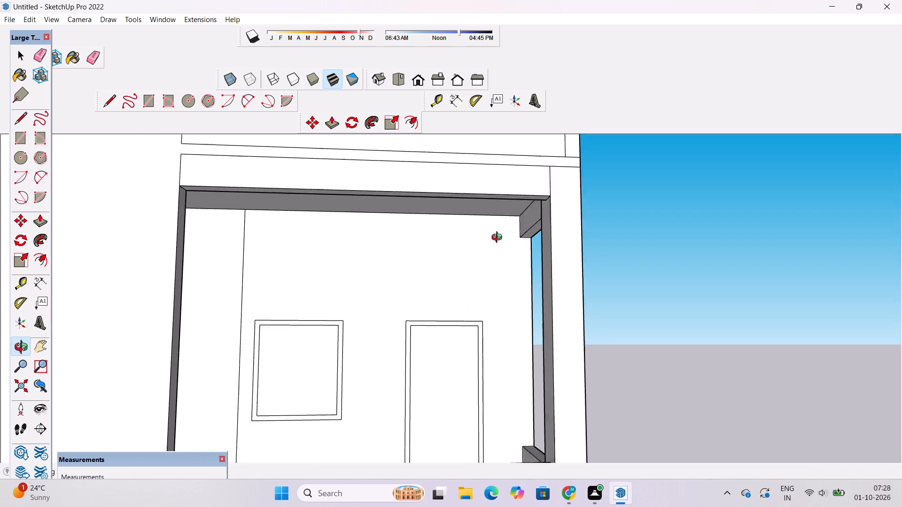
pyautogui.moveTo(499, 238); pyautogui.dragTo(536, 201)
pyautogui.moveTo(569, 211); pyautogui.dragTo(526, 276)
pyautogui.scroll(-4, 526, 276)
pyautogui.keyDown('shift'); pyautogui.moveTo(561, 264); pyautogui.dragTo(498, 300); pyautogui.keyUp('shift')
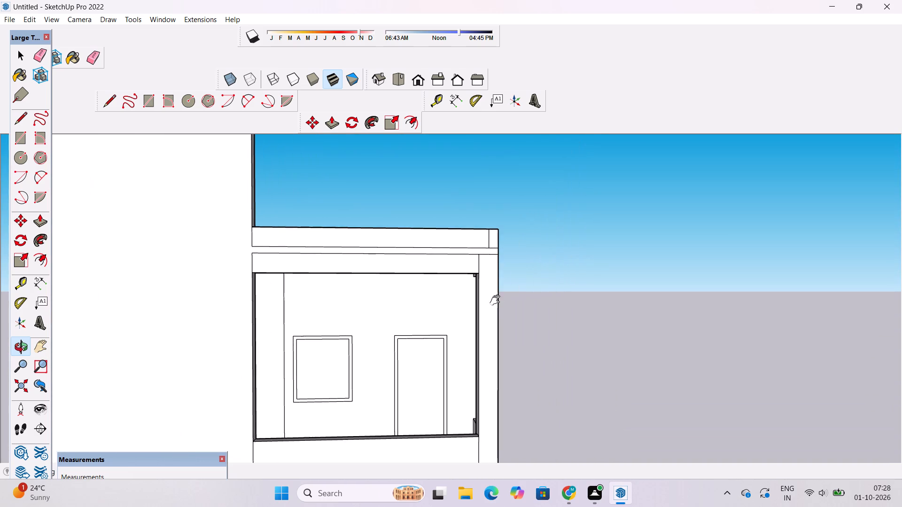
# Erase the seam lines between the parapet, slab, beam and corner column on the top storey's front face.
pyautogui.scroll(2, 497, 284)
pyautogui.moveTo(494, 294); pyautogui.dragTo(472, 338)
pyautogui.scroll(3, 436, 323)
pyautogui.keyDown('shift'); pyautogui.click(434, 316); pyautogui.keyUp('shift')
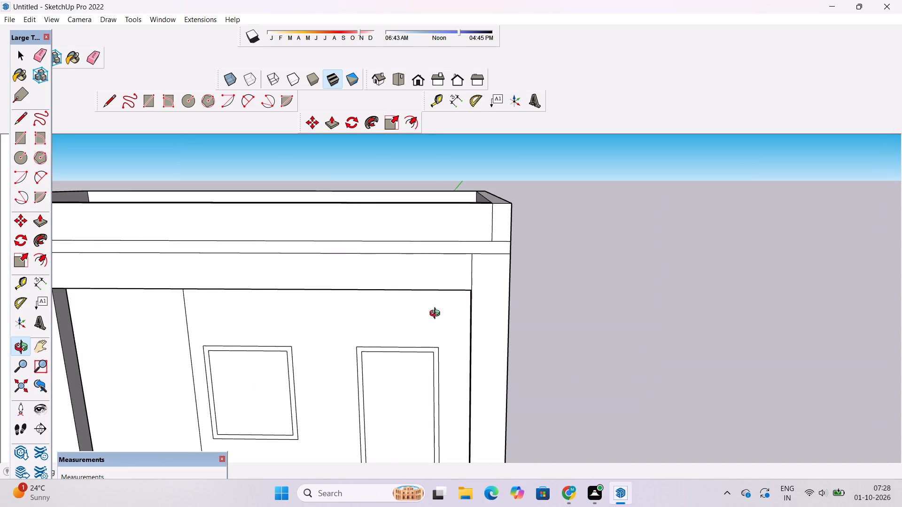
pyautogui.press('e')
pyautogui.scroll(-1, 480, 293)
pyautogui.scroll(4, 484, 277)
pyautogui.moveTo(505, 218); pyautogui.dragTo(491, 263)
pyautogui.scroll(-6, 491, 263)
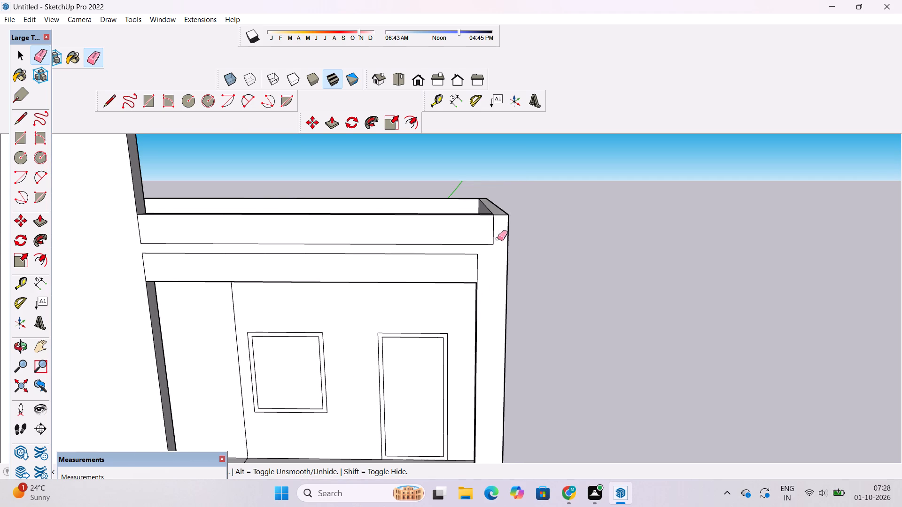
pyautogui.moveTo(498, 238); pyautogui.dragTo(465, 257)
pyautogui.moveTo(481, 249); pyautogui.dragTo(478, 264)
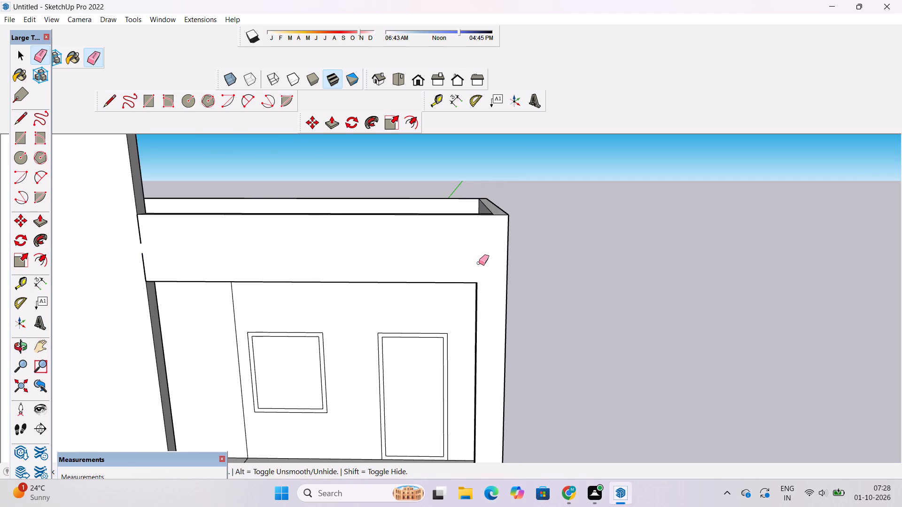
# Draw a short vertical line closing the edge gap where the top-storey front band meets the tall wall.
pyautogui.scroll(-4, 479, 263)
pyautogui.scroll(1, 481, 263)
pyautogui.press('l')
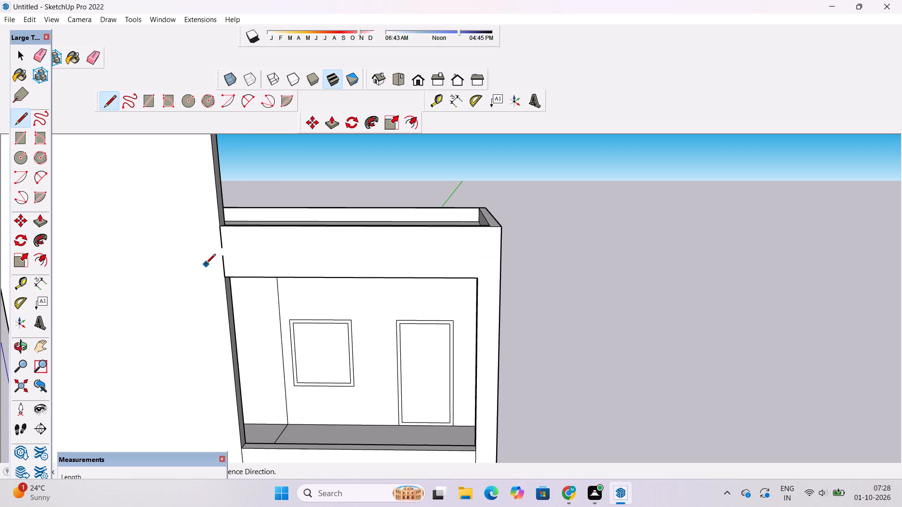
pyautogui.scroll(7, 206, 264)
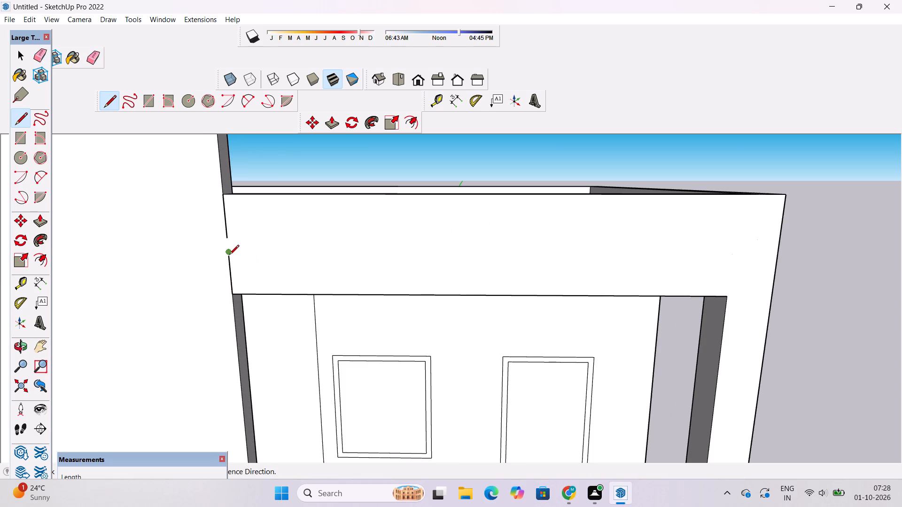
pyautogui.click(229, 254)
pyautogui.click(227, 238)
pyautogui.scroll(-8, 210, 241)
pyautogui.press('space')
# Examine the cleaned front band, the tall wall and the roof parapet from the front and above.
pyautogui.write('o')
pyautogui.scroll(-5, 209, 242)
pyautogui.scroll(3, 209, 242)
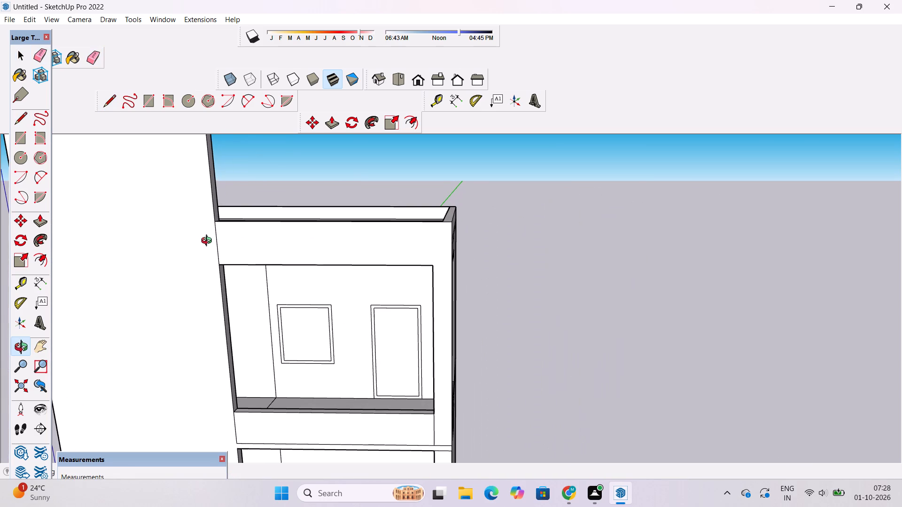
pyautogui.scroll(-5, 209, 242)
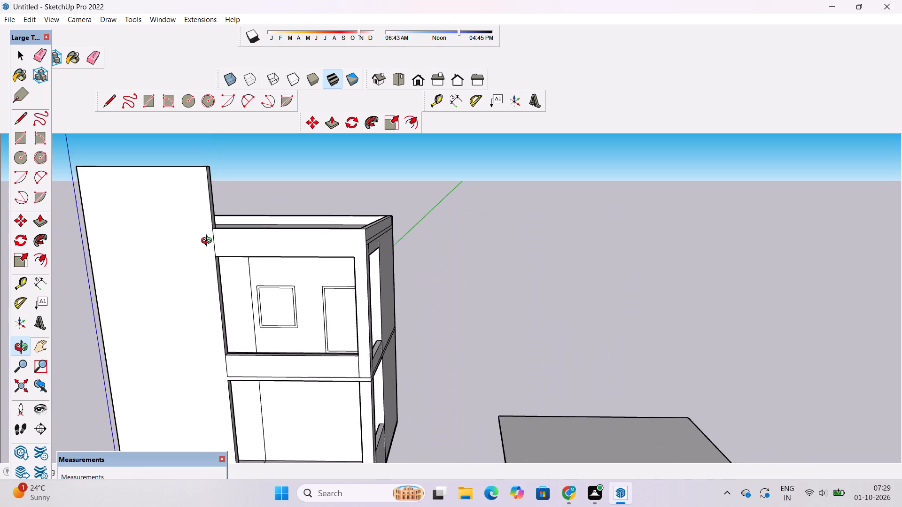
pyautogui.scroll(-2, 209, 242)
pyautogui.keyDown('shift'); pyautogui.moveTo(209, 246); pyautogui.dragTo(220, 278); pyautogui.keyUp('shift')
pyautogui.keyDown('shift'); pyautogui.moveTo(217, 282); pyautogui.dragTo(306, 282); pyautogui.keyUp('shift')
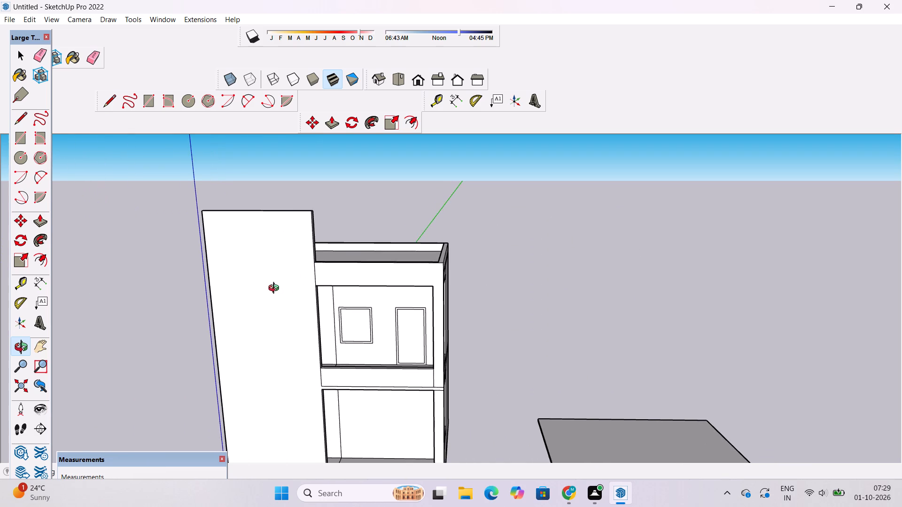
pyautogui.scroll(4, 276, 289)
pyautogui.moveTo(262, 300); pyautogui.dragTo(297, 271)
pyautogui.keyDown('shift'); pyautogui.click(437, 266); pyautogui.keyUp('shift')
pyautogui.moveTo(438, 276); pyautogui.dragTo(345, 311)
pyautogui.scroll(2, 414, 255)
pyautogui.moveTo(421, 274); pyautogui.dragTo(422, 330)
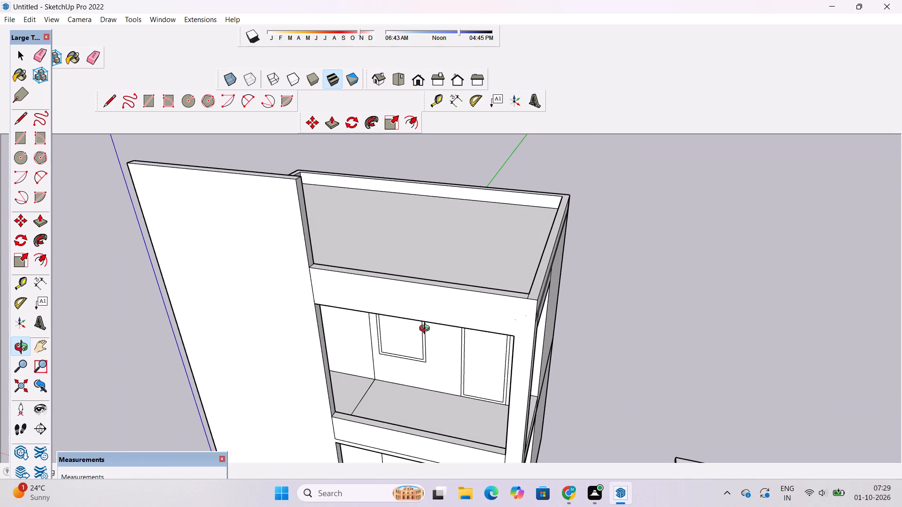
pyautogui.scroll(2, 427, 330)
pyautogui.scroll(-3, 427, 330)
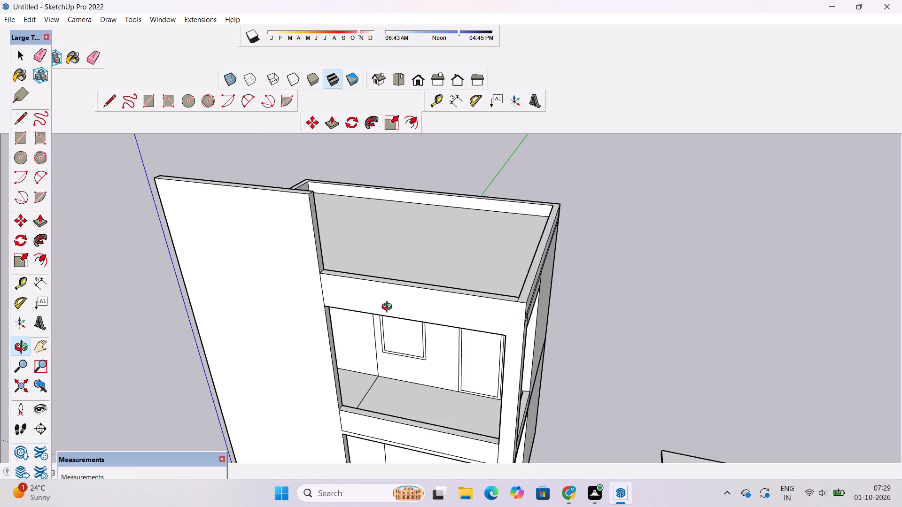
# Place a guide line on the front roof parapet, 24' from its end at the tall wall.
pyautogui.moveTo(376, 306); pyautogui.dragTo(452, 338)
pyautogui.moveTo(451, 348); pyautogui.dragTo(413, 353)
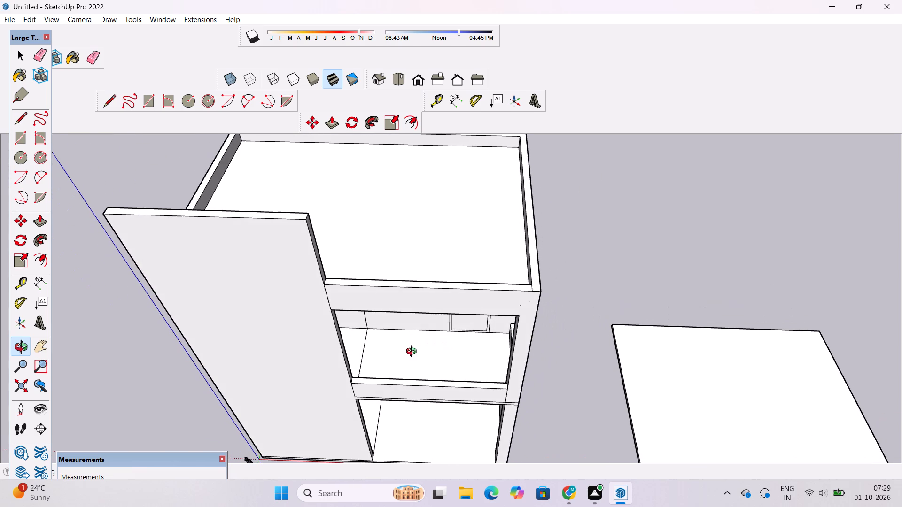
pyautogui.moveTo(413, 354); pyautogui.dragTo(428, 375)
pyautogui.press('t')
pyautogui.scroll(6, 375, 319)
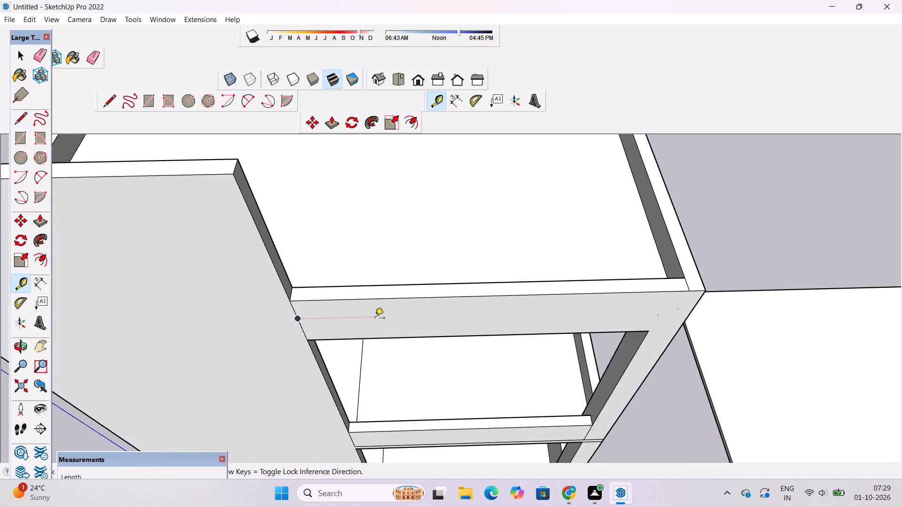
pyautogui.scroll(7, 292, 293)
pyautogui.click(292, 297)
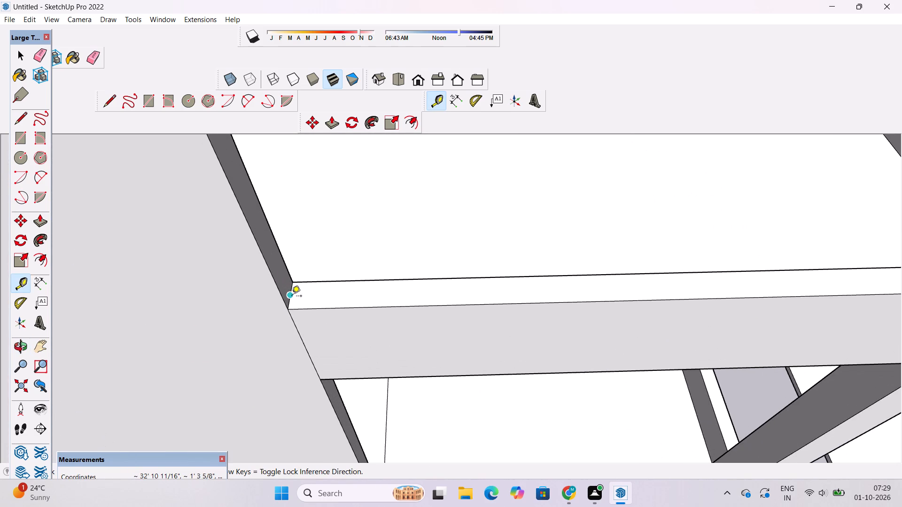
pyautogui.scroll(-12, 292, 297)
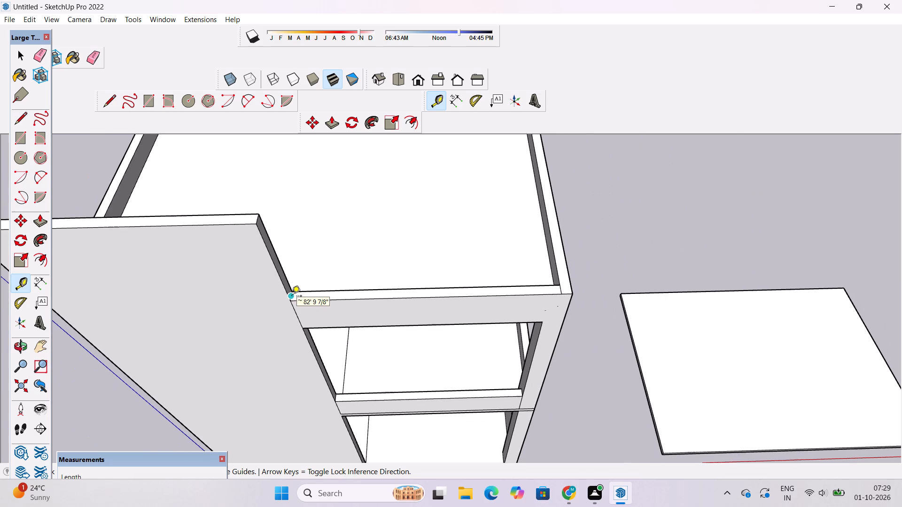
pyautogui.scroll(-4, 338, 297)
pyautogui.scroll(3, 420, 297)
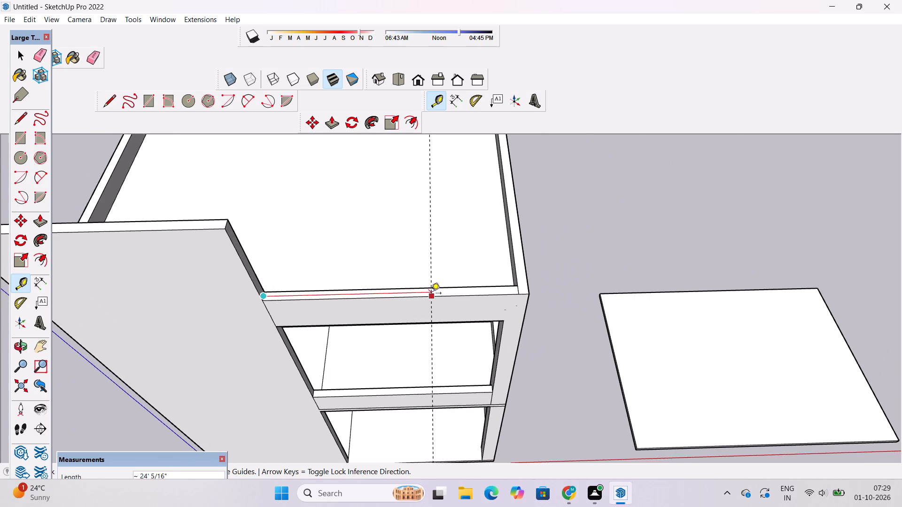
pyautogui.scroll(1, 431, 294)
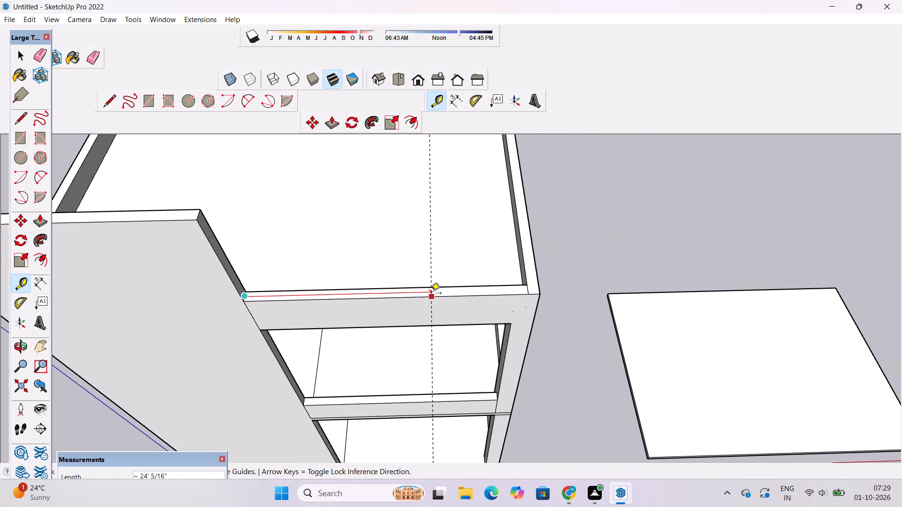
pyautogui.write("24'")
pyautogui.press('Return')
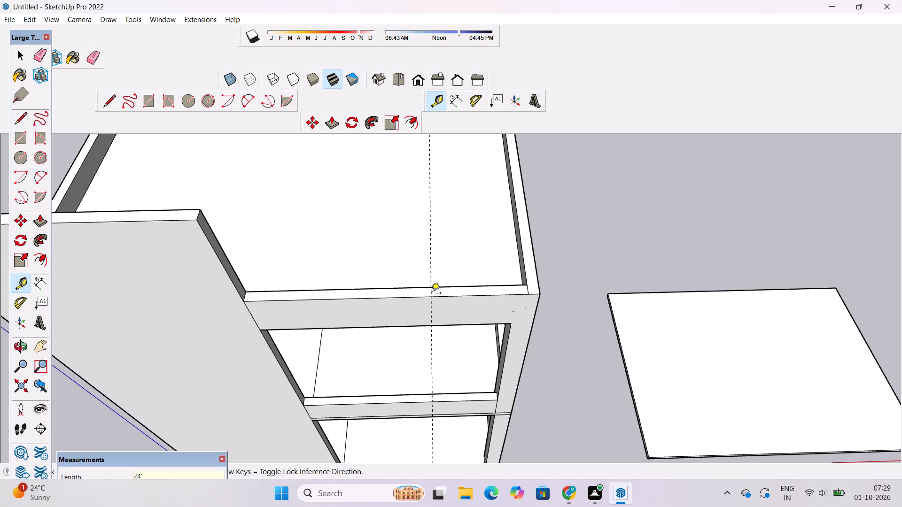
# Draw a line across the top of the front parapet along the guide, from inner to outer edge.
pyautogui.press('o')
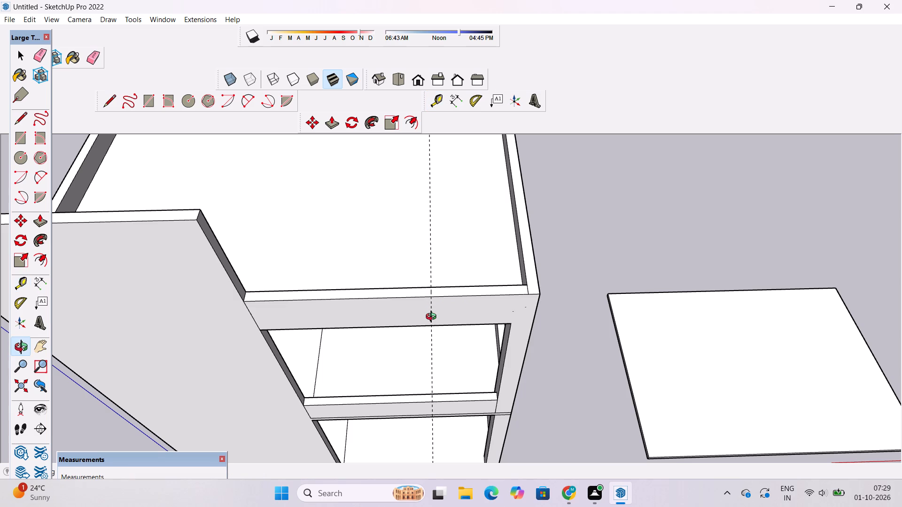
pyautogui.press('l')
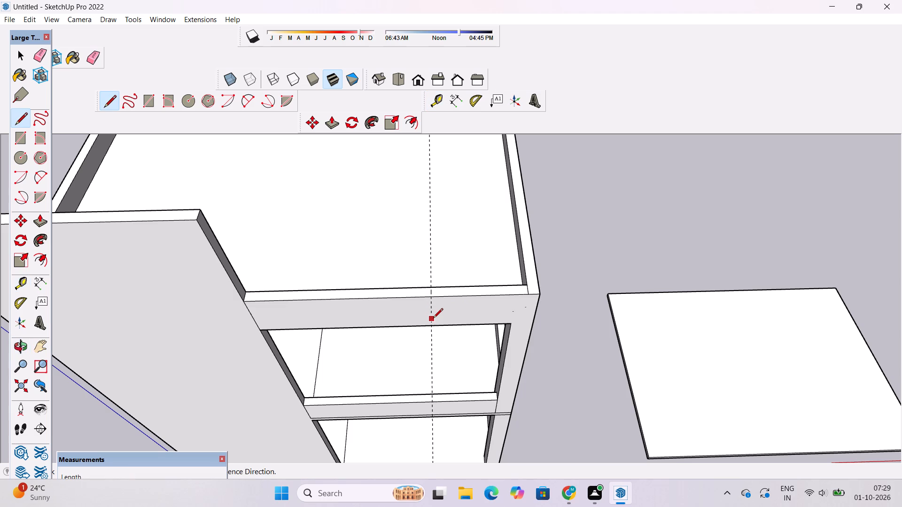
pyautogui.scroll(9, 428, 282)
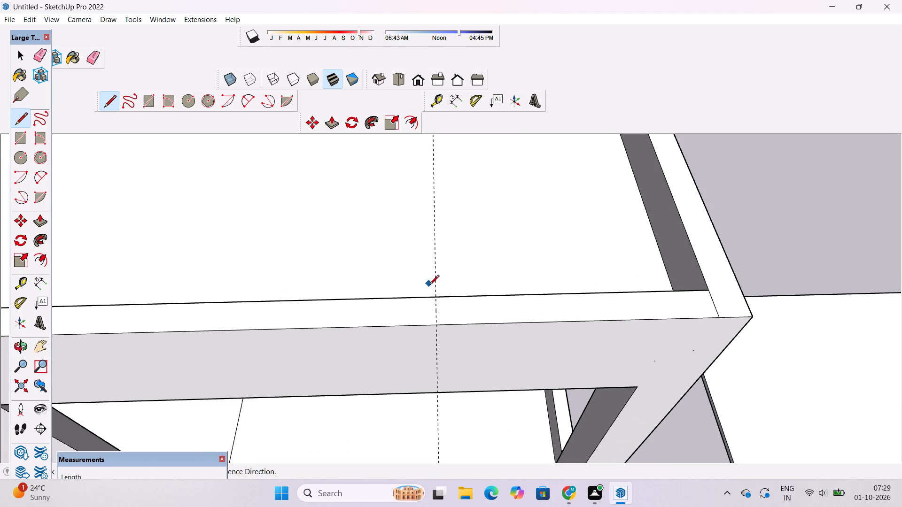
pyautogui.click(436, 298)
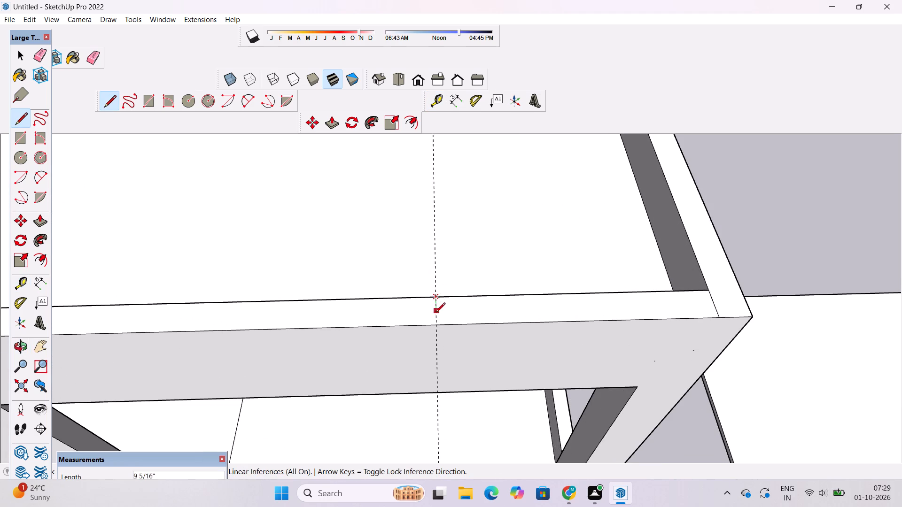
pyautogui.click(436, 324)
pyautogui.press('space')
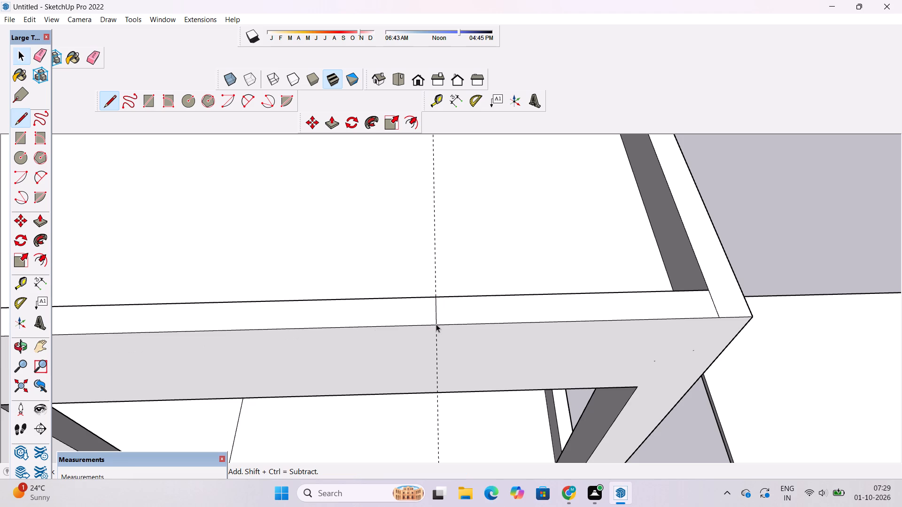
# Erase the dashed guide line crossing the front roof parapet.
pyautogui.write('o')
pyautogui.scroll(-10, 433, 323)
pyautogui.moveTo(444, 364); pyautogui.dragTo(592, 337)
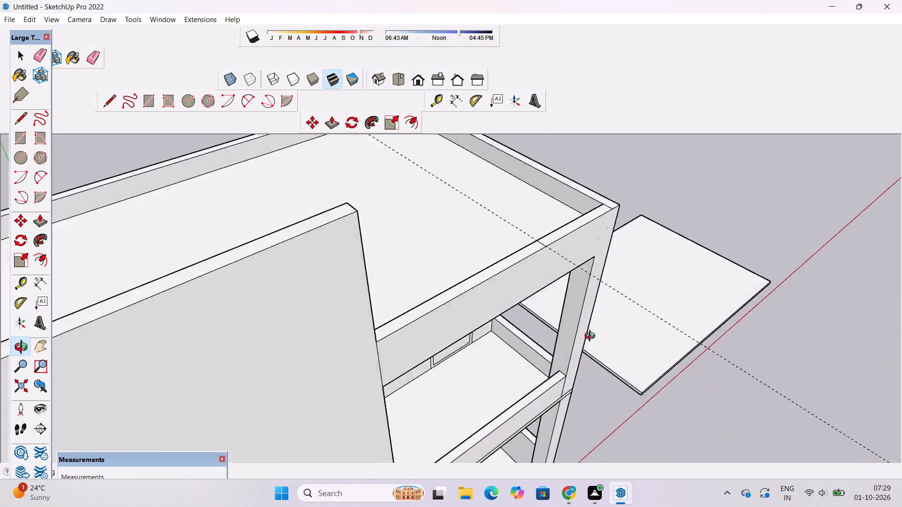
pyautogui.moveTo(592, 337); pyautogui.dragTo(458, 387)
pyautogui.scroll(4, 447, 359)
pyautogui.scroll(-3, 447, 359)
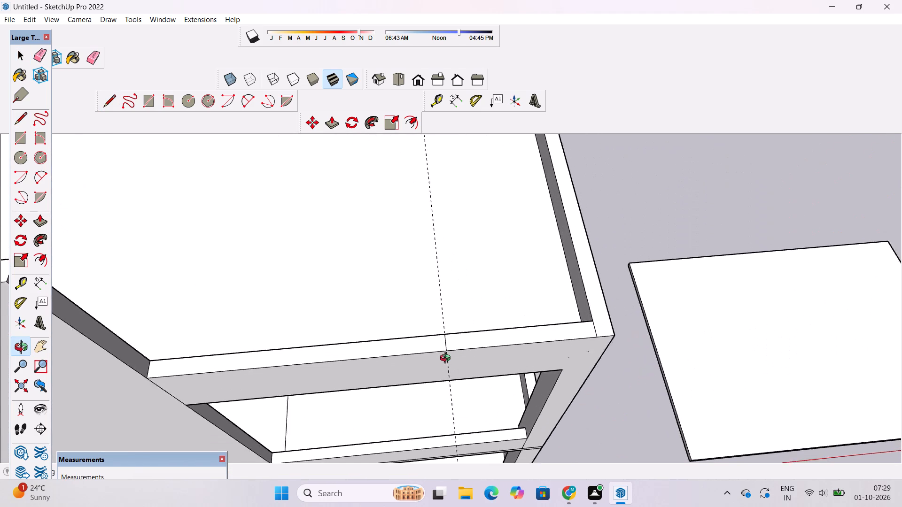
pyautogui.scroll(-3, 447, 359)
pyautogui.keyDown('shift'); pyautogui.moveTo(456, 343); pyautogui.dragTo(456, 359); pyautogui.keyUp('shift')
pyautogui.moveTo(441, 376); pyautogui.dragTo(446, 381)
pyautogui.keyDown('shift'); pyautogui.moveTo(445, 373); pyautogui.dragTo(446, 370); pyautogui.keyUp('shift')
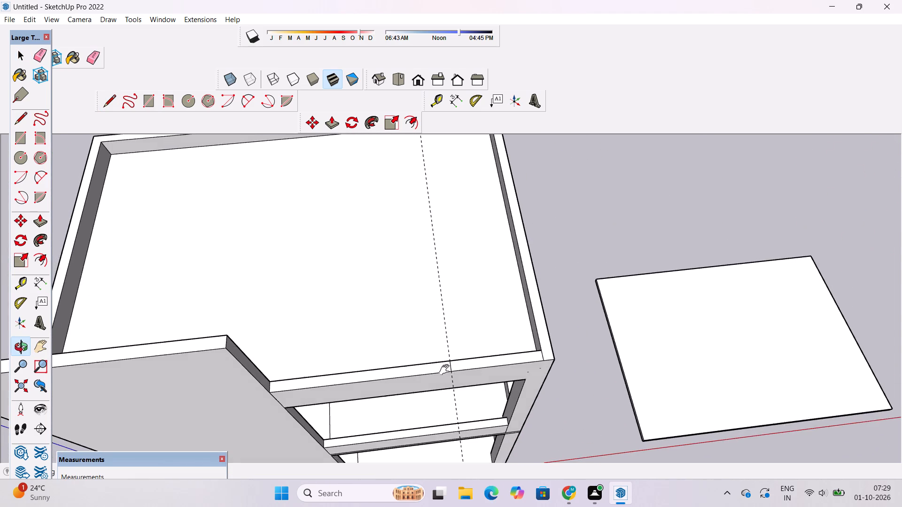
pyautogui.keyDown('shift'); pyautogui.moveTo(446, 370); pyautogui.dragTo(446, 369); pyautogui.keyUp('shift')
pyautogui.scroll(-6, 448, 368)
pyautogui.moveTo(451, 391); pyautogui.dragTo(451, 347)
pyautogui.scroll(8, 451, 338)
pyautogui.keyDown('shift'); pyautogui.moveTo(451, 338); pyautogui.dragTo(451, 329); pyautogui.keyUp('shift')
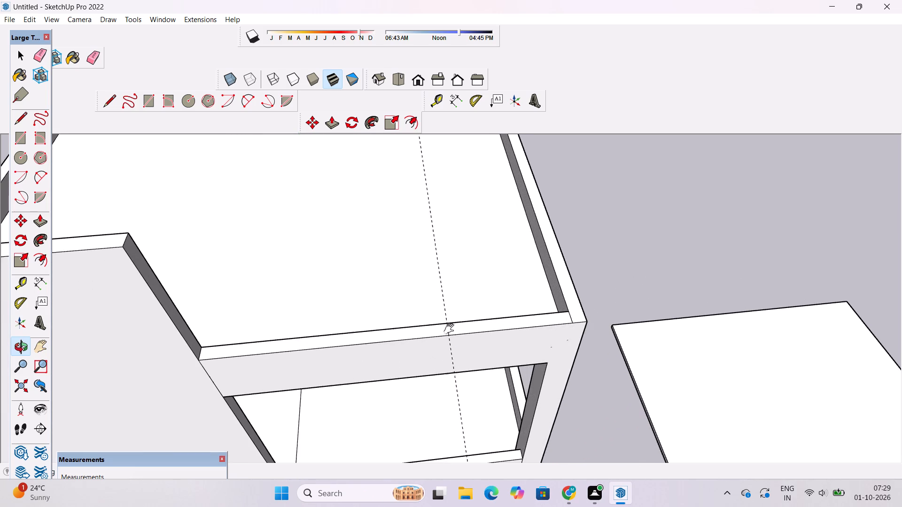
pyautogui.keyDown('shift'); pyautogui.moveTo(451, 329); pyautogui.dragTo(451, 327); pyautogui.keyUp('shift')
pyautogui.click(451, 327)
pyautogui.press('e')
pyautogui.moveTo(451, 287); pyautogui.dragTo(441, 298)
# Erase the short line across the parapet's top face where the front parapet meets the side parapet at the corner.
pyautogui.press('o')
pyautogui.scroll(-6, 442, 301)
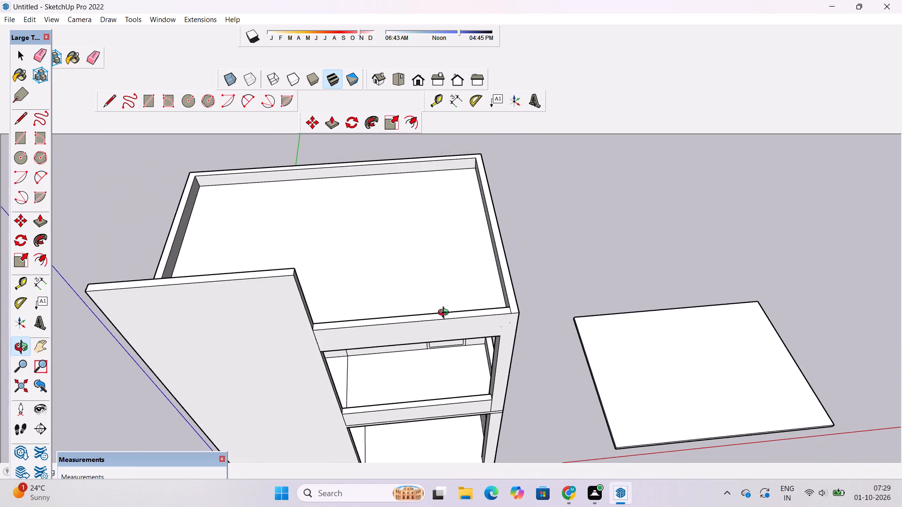
pyautogui.keyDown('shift'); pyautogui.moveTo(445, 314); pyautogui.dragTo(450, 329); pyautogui.keyUp('shift')
pyautogui.moveTo(455, 348); pyautogui.dragTo(457, 326)
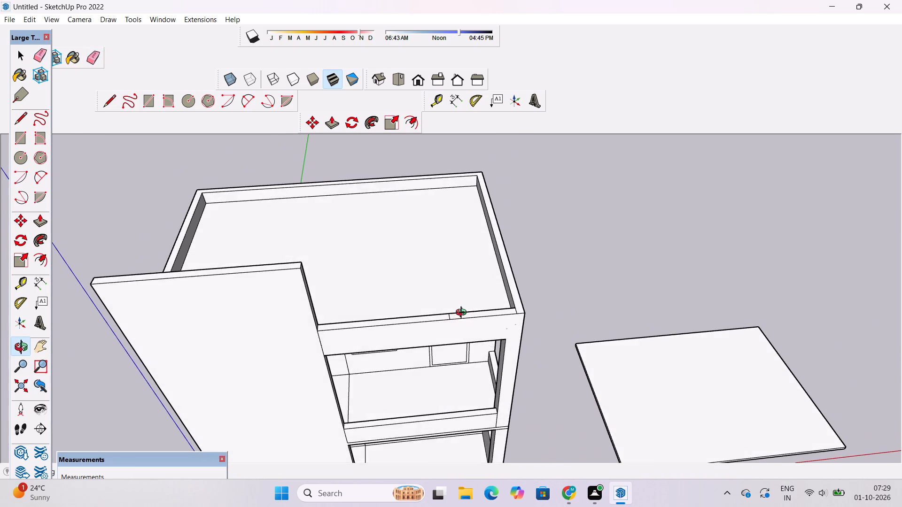
pyautogui.scroll(6, 463, 314)
pyautogui.scroll(4, 559, 310)
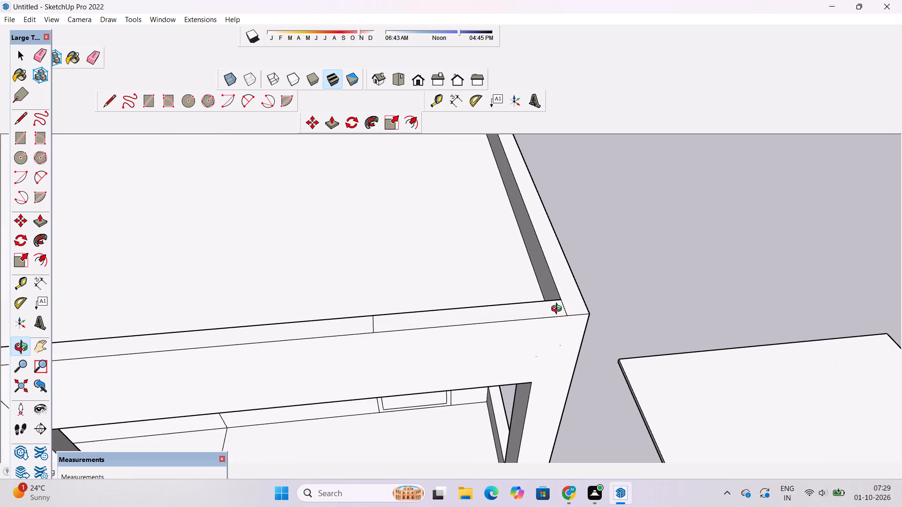
pyautogui.press('e')
pyautogui.scroll(4, 559, 310)
pyautogui.moveTo(575, 294); pyautogui.dragTo(568, 307)
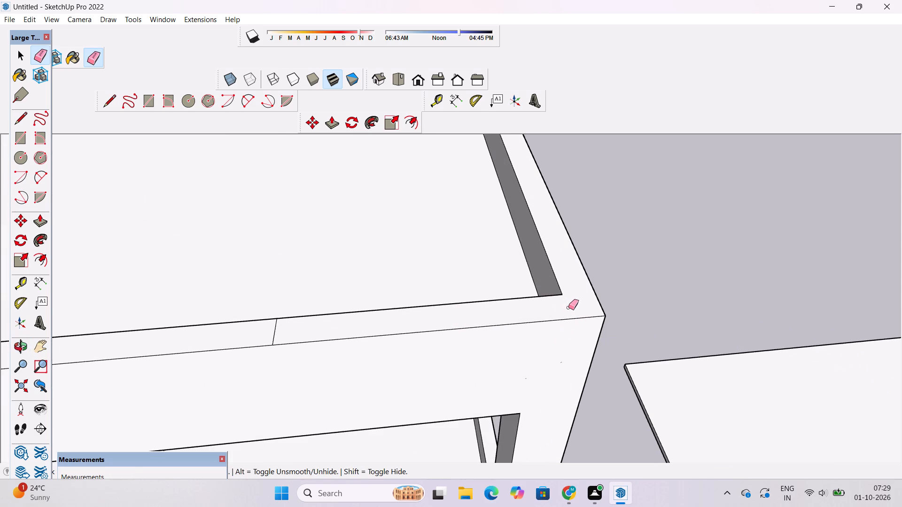
pyautogui.press('[')
# Push/Pull the parapet's top face up 13', from the front division line around the side and rear.
pyautogui.scroll(-6, 426, 330)
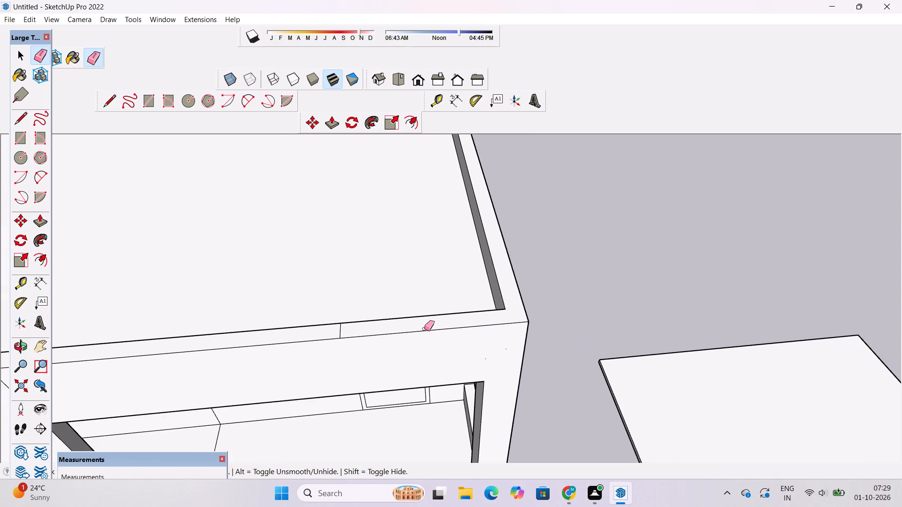
pyautogui.press('p')
pyautogui.scroll(-8, 424, 329)
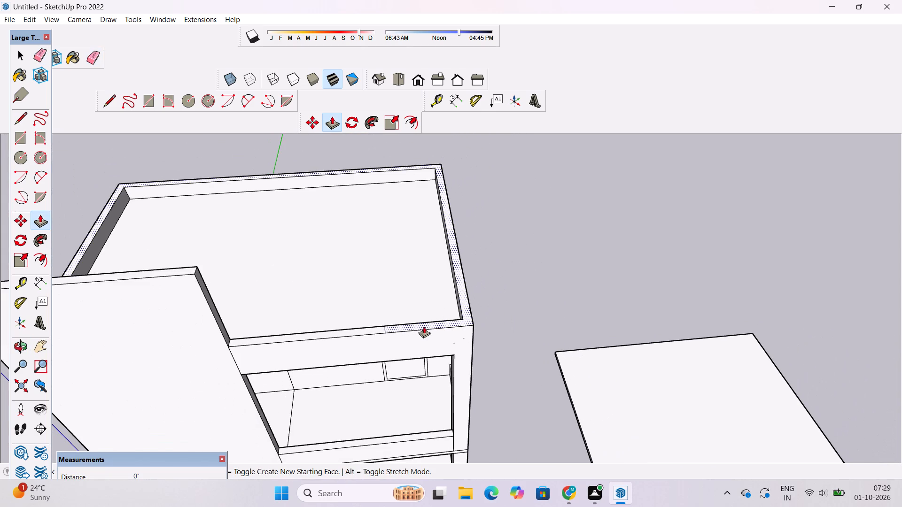
pyautogui.scroll(3, 427, 319)
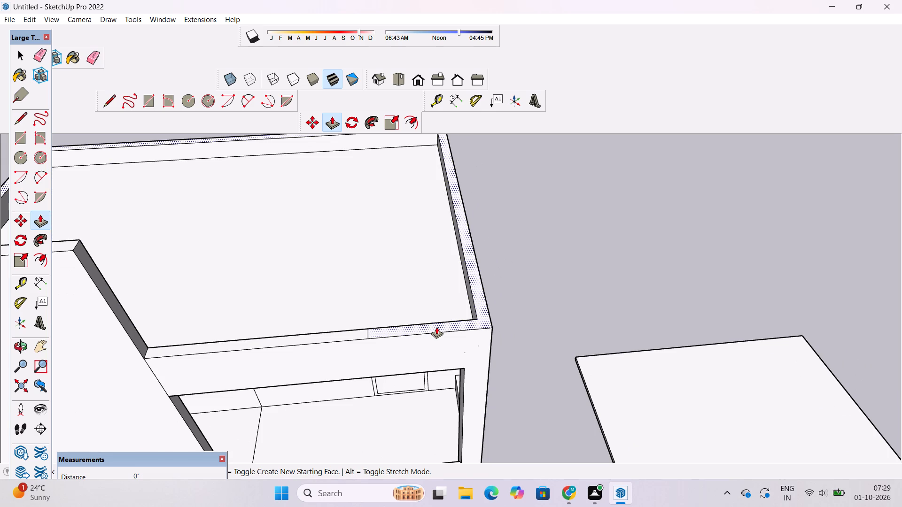
pyautogui.scroll(-2, 436, 327)
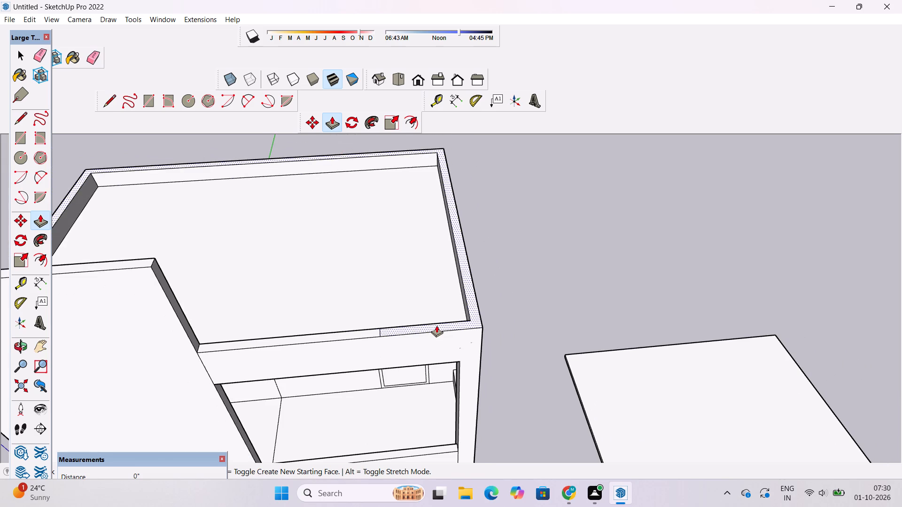
pyautogui.click(436, 325)
pyautogui.scroll(-2, 435, 315)
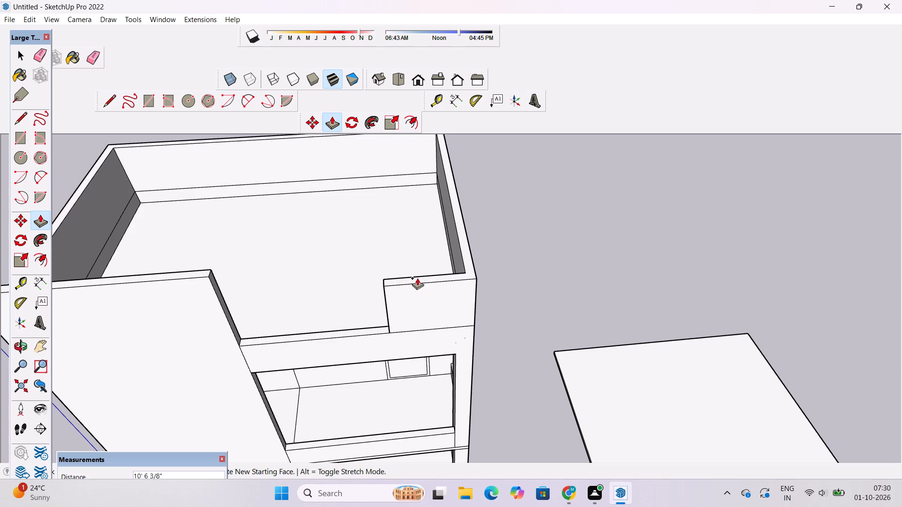
pyautogui.scroll(-3, 417, 278)
pyautogui.scroll(1, 417, 276)
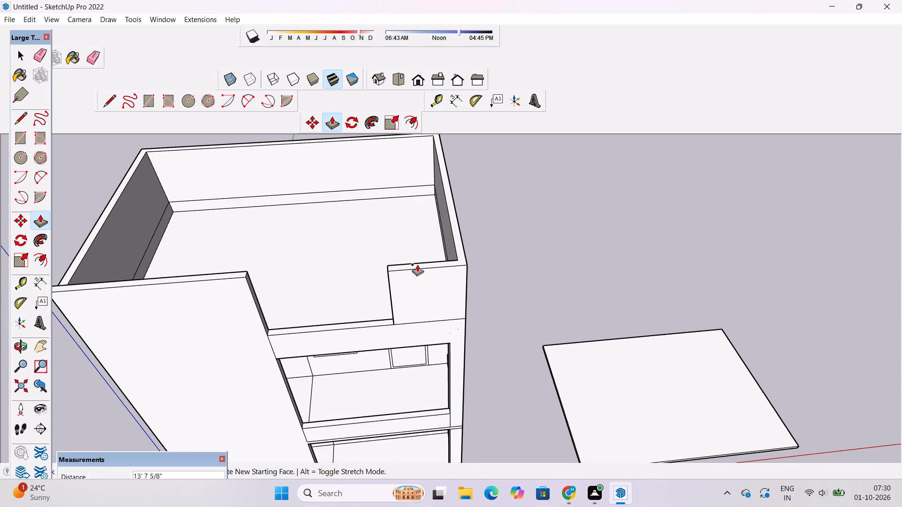
pyautogui.write("13'")
pyautogui.press('Return')
# Erase the horizontal lines across the rear wall at the base of the raised parapet and roof slab.
pyautogui.press('o')
pyautogui.scroll(-7, 419, 273)
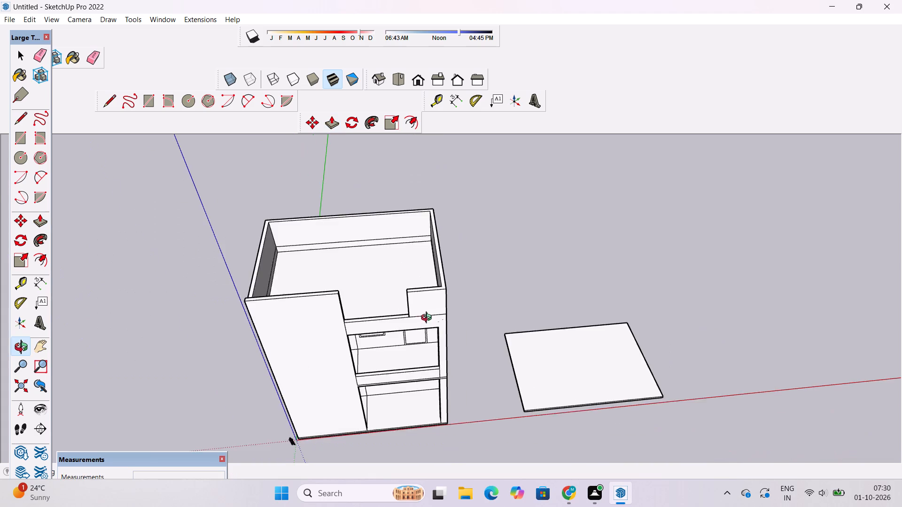
pyautogui.moveTo(434, 345); pyautogui.dragTo(422, 222)
pyautogui.scroll(6, 428, 229)
pyautogui.moveTo(557, 247); pyautogui.dragTo(241, 366)
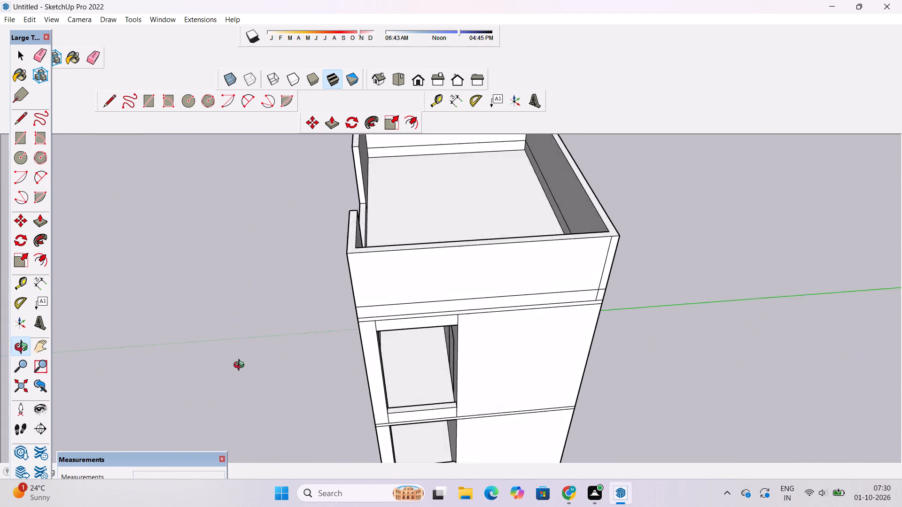
pyautogui.moveTo(241, 366); pyautogui.dragTo(599, 292)
pyautogui.scroll(-8, 601, 272)
pyautogui.moveTo(291, 302); pyautogui.dragTo(463, 293)
pyautogui.scroll(5, 475, 282)
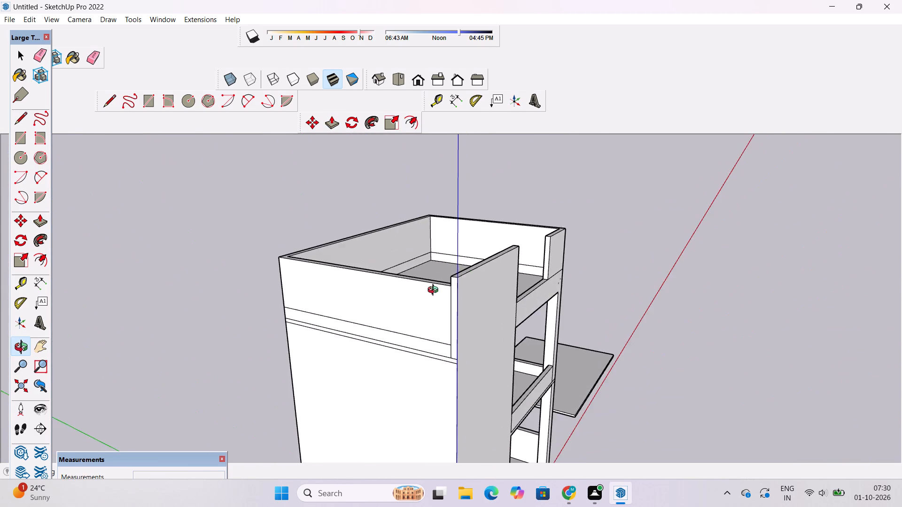
pyautogui.moveTo(290, 345); pyautogui.dragTo(579, 333)
pyautogui.scroll(3, 483, 309)
pyautogui.moveTo(489, 330); pyautogui.dragTo(525, 341)
pyautogui.press('e')
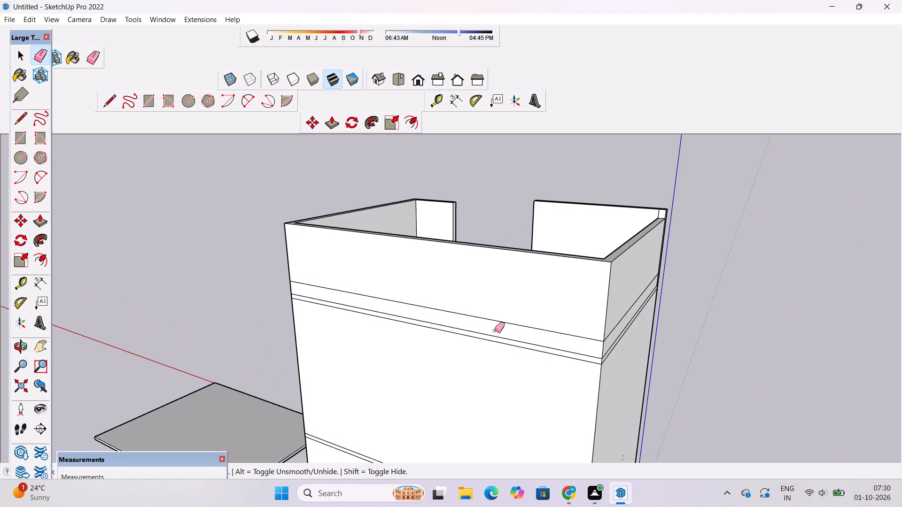
pyautogui.scroll(4, 495, 330)
pyautogui.moveTo(503, 299); pyautogui.dragTo(474, 364)
pyautogui.scroll(-11, 390, 288)
# Erase the horizontal roof-level lines and the narrow corner outline on the outer side wall beside the tall front wall.
pyautogui.scroll(6, 498, 293)
pyautogui.moveTo(507, 270); pyautogui.dragTo(512, 301)
pyautogui.scroll(-6, 546, 240)
pyautogui.scroll(11, 553, 261)
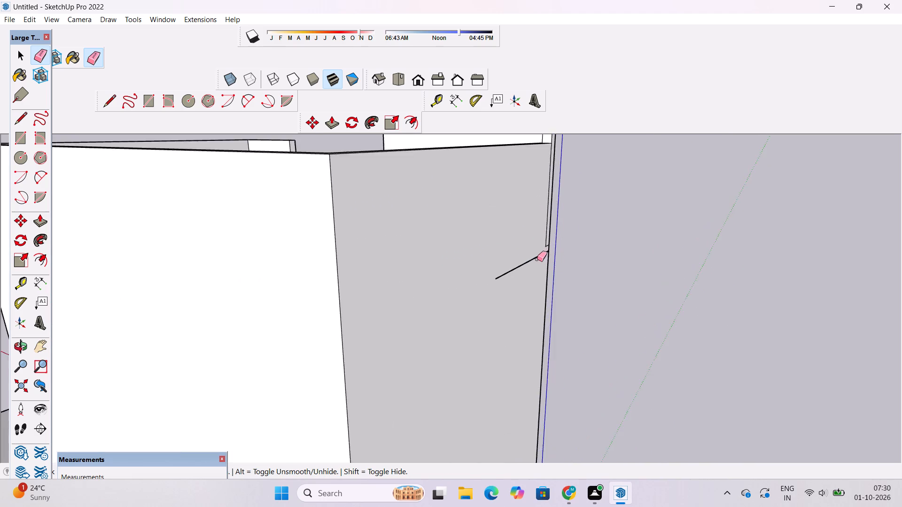
pyautogui.scroll(4, 537, 259)
pyautogui.moveTo(532, 236); pyautogui.dragTo(532, 281)
pyautogui.scroll(10, 557, 219)
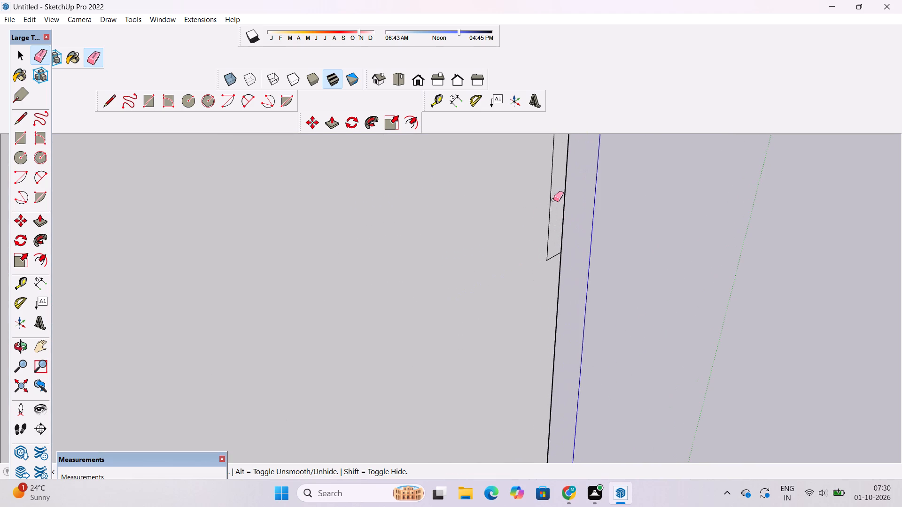
pyautogui.moveTo(554, 201); pyautogui.dragTo(544, 240)
pyautogui.moveTo(544, 240); pyautogui.dragTo(553, 266)
pyautogui.scroll(-14, 529, 279)
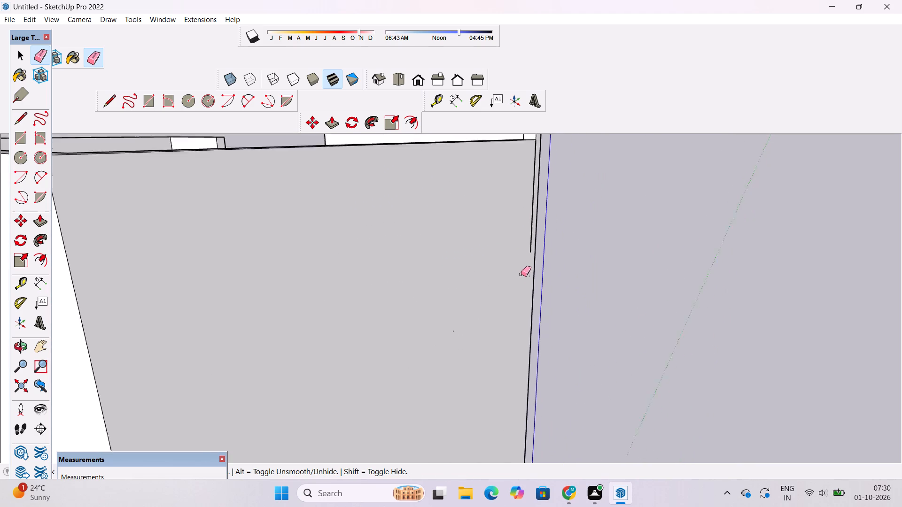
pyautogui.scroll(-6, 521, 274)
pyautogui.scroll(12, 529, 200)
pyautogui.moveTo(529, 191); pyautogui.dragTo(532, 202)
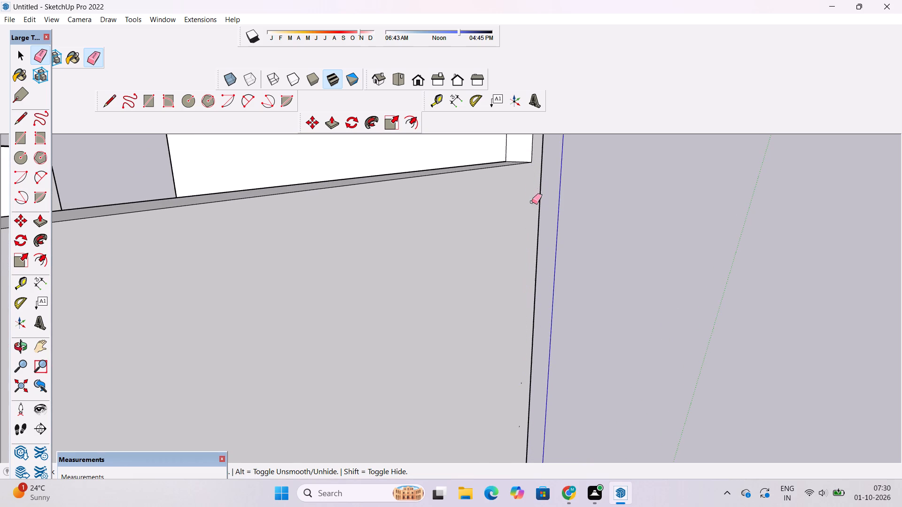
# Erase the remaining lower floor-level lines across the rear wall.
pyautogui.scroll(-16, 554, 162)
pyautogui.moveTo(446, 330); pyautogui.dragTo(452, 360)
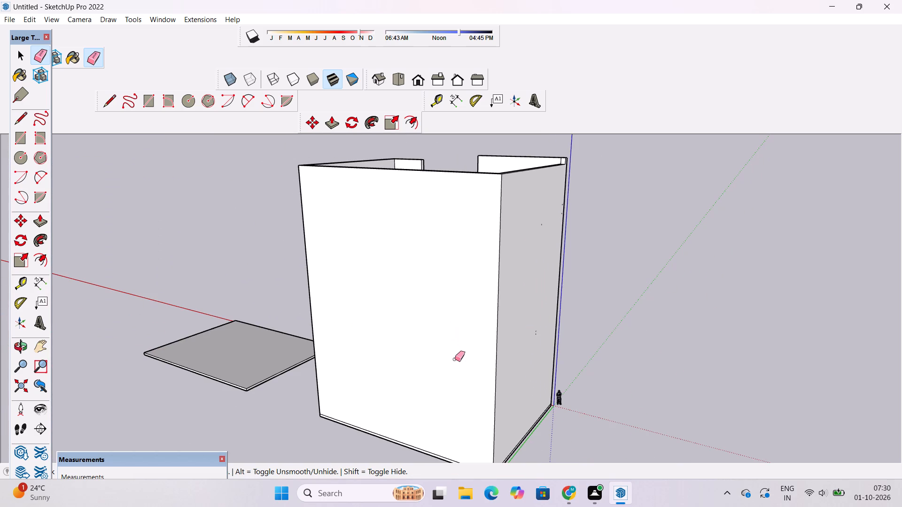
# Draw a short vertical line across the first-floor slab band, in line with the edge of the openings on the opposite side wall.
pyautogui.press('o')
pyautogui.scroll(-5, 455, 359)
pyautogui.moveTo(843, 311); pyautogui.dragTo(494, 322)
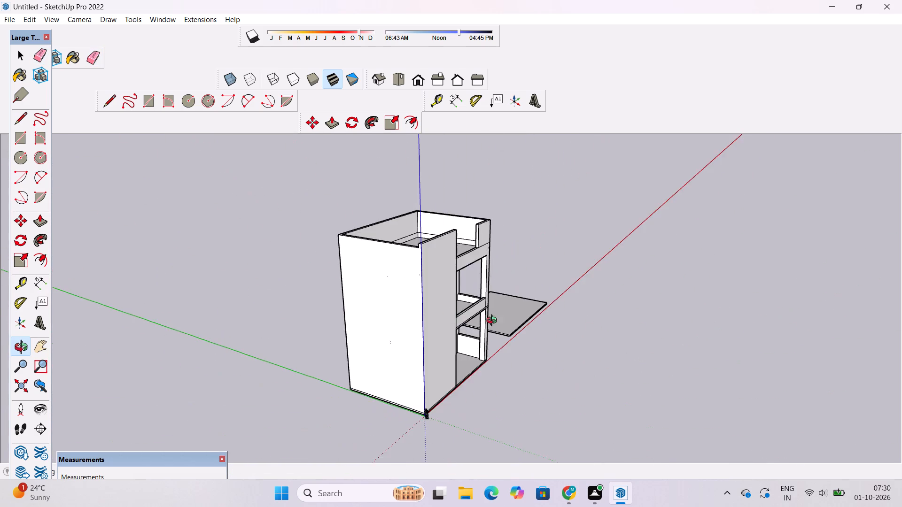
pyautogui.moveTo(494, 322); pyautogui.dragTo(488, 322)
pyautogui.scroll(5, 483, 318)
pyautogui.moveTo(638, 287); pyautogui.dragTo(357, 314)
pyautogui.scroll(3, 539, 319)
pyautogui.moveTo(617, 352); pyautogui.dragTo(544, 320)
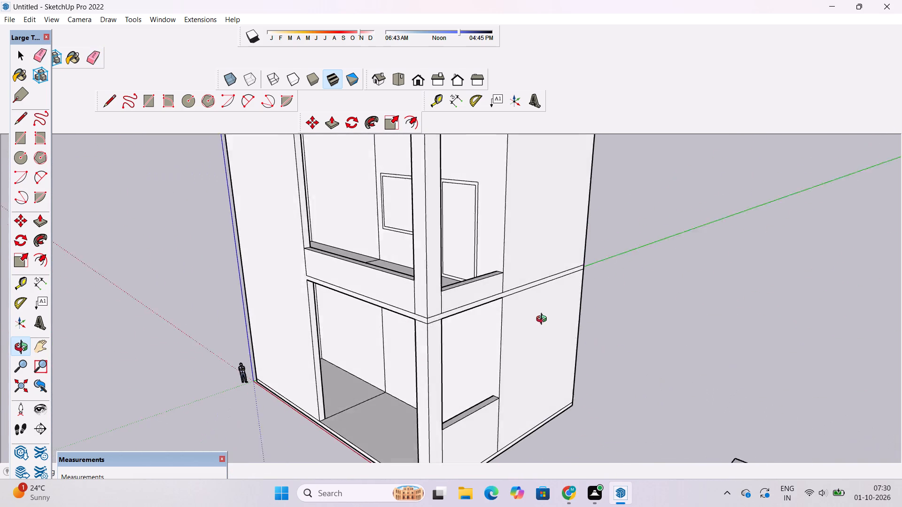
pyautogui.moveTo(544, 320); pyautogui.dragTo(541, 317)
pyautogui.scroll(-2, 541, 312)
pyautogui.keyDown('shift'); pyautogui.moveTo(550, 299); pyautogui.dragTo(572, 398); pyautogui.keyUp('shift')
pyautogui.moveTo(572, 398); pyautogui.dragTo(552, 367)
pyautogui.moveTo(563, 390); pyautogui.dragTo(540, 339)
pyautogui.scroll(1, 543, 340)
pyautogui.keyDown('shift'); pyautogui.moveTo(544, 375); pyautogui.dragTo(532, 337); pyautogui.keyUp('shift')
pyautogui.moveTo(536, 346); pyautogui.dragTo(520, 356)
pyautogui.scroll(1, 520, 356)
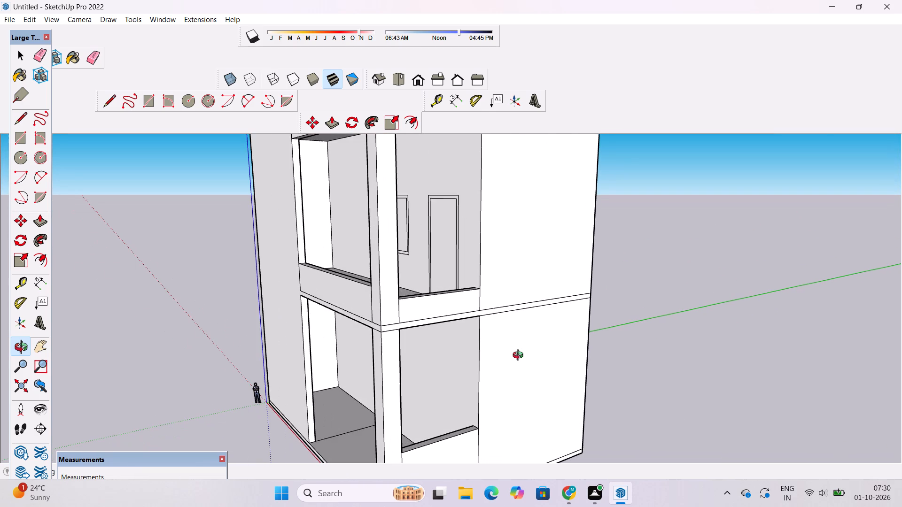
pyautogui.press('l')
pyautogui.scroll(14, 486, 316)
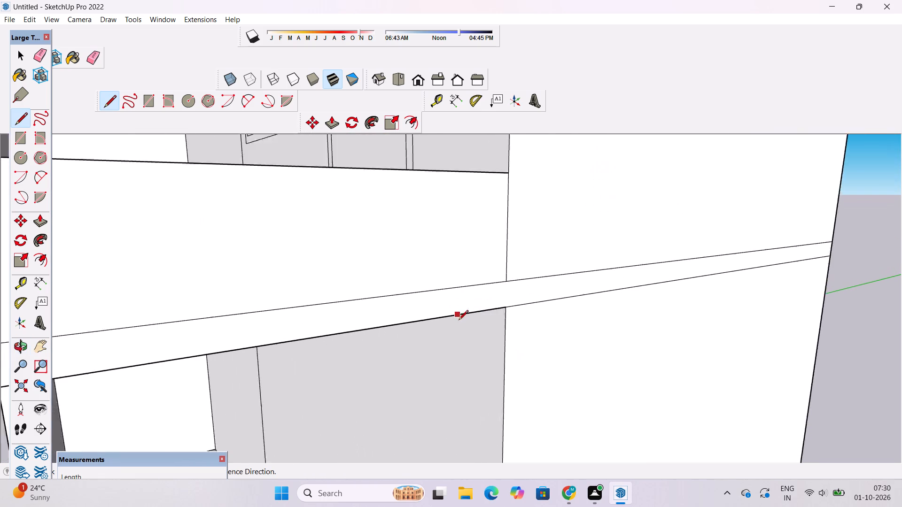
pyautogui.scroll(1, 459, 321)
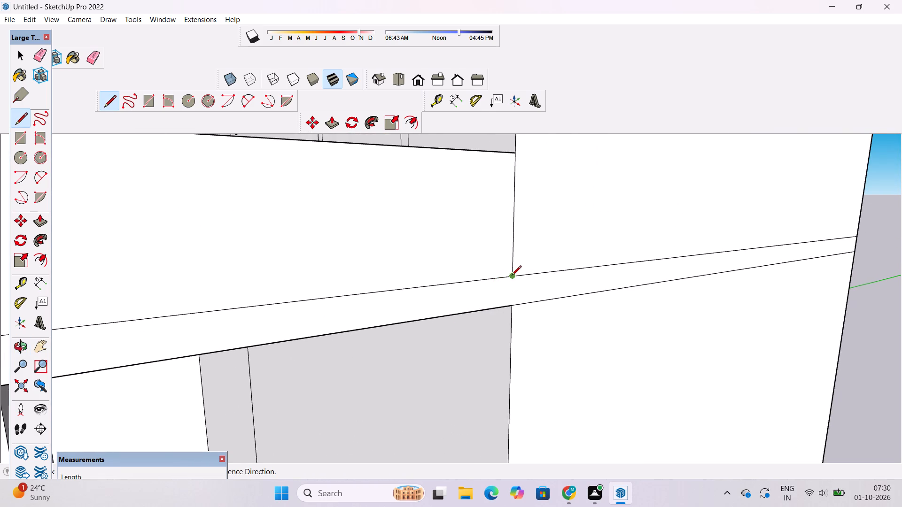
pyautogui.click(512, 276)
pyautogui.click(511, 307)
# Erase the two slab-band lines across the solid part of that side wall, beyond the new vertical line.
pyautogui.scroll(-5, 482, 343)
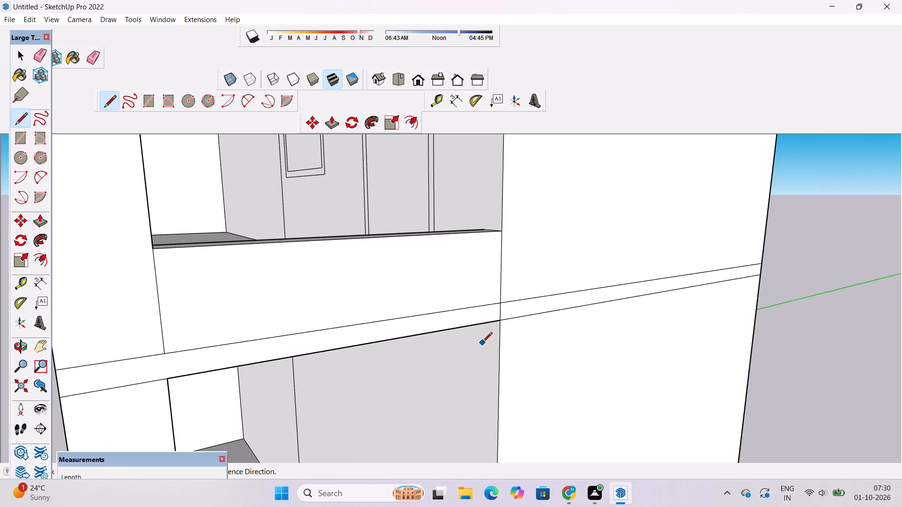
pyautogui.press('e')
pyautogui.moveTo(539, 292); pyautogui.dragTo(541, 325)
pyautogui.scroll(-4, 445, 363)
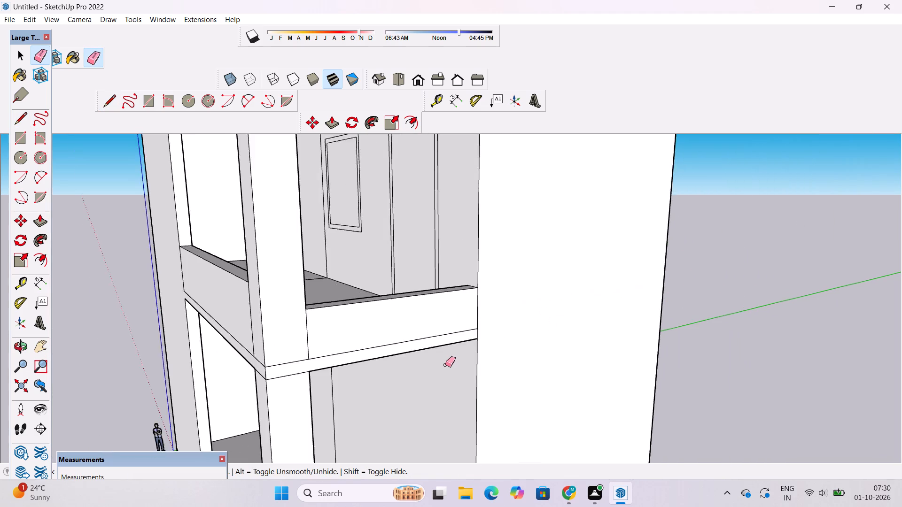
# Erase the upper two horizontal lines across the same side wall at the base of the raised parapet.
pyautogui.scroll(-14, 445, 365)
pyautogui.scroll(5, 475, 238)
pyautogui.scroll(2, 458, 203)
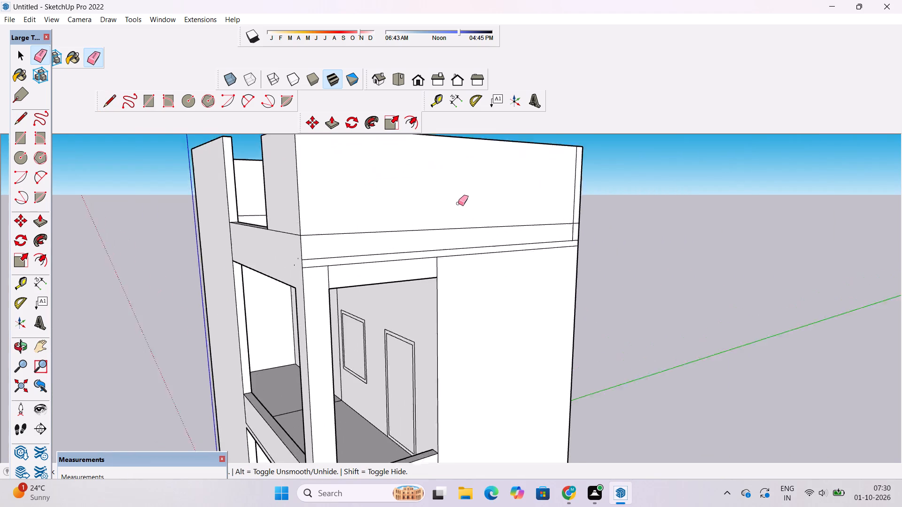
pyautogui.scroll(1, 458, 203)
pyautogui.moveTo(458, 203); pyautogui.dragTo(467, 234)
pyautogui.moveTo(476, 237); pyautogui.dragTo(480, 258)
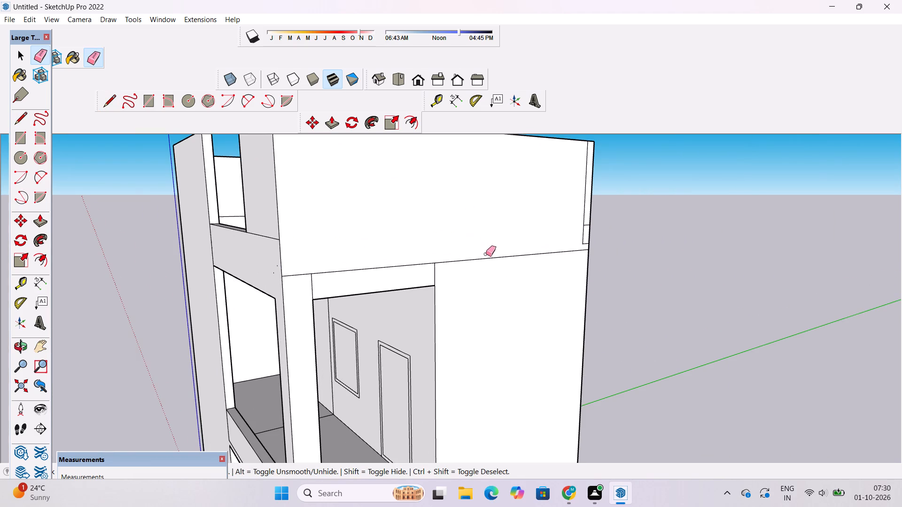
# Erase the narrow vertical outline and its leftover edges at the side wall's rear corner.
pyautogui.click(585, 207)
pyautogui.moveTo(585, 214); pyautogui.dragTo(583, 233)
pyautogui.moveTo(583, 233); pyautogui.dragTo(582, 247)
pyautogui.moveTo(581, 223); pyautogui.dragTo(486, 256)
# Erase the roof-slab line segments across the solid wall and the front corner pillar, on both sides of the top-storey opening.
pyautogui.moveTo(451, 252); pyautogui.dragTo(459, 272)
pyautogui.scroll(-6, 494, 254)
pyautogui.scroll(3, 493, 252)
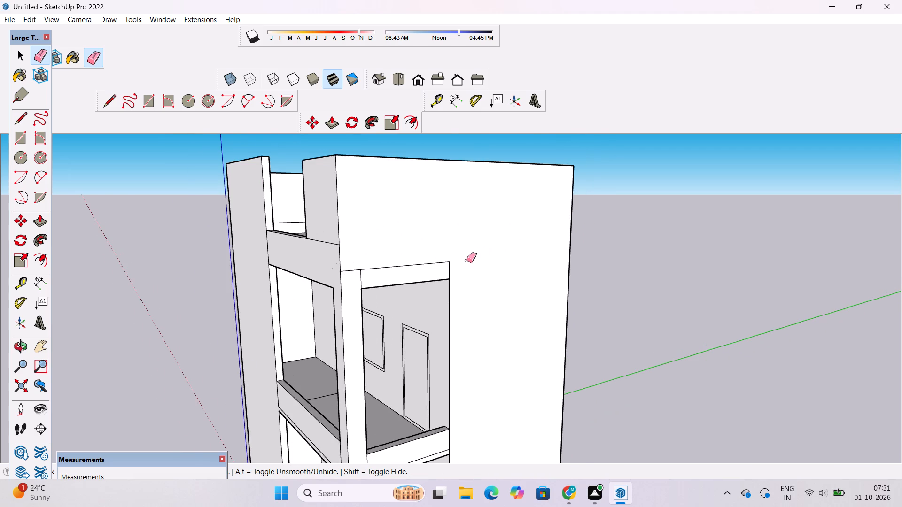
pyautogui.scroll(3, 467, 261)
pyautogui.moveTo(296, 267); pyautogui.dragTo(297, 285)
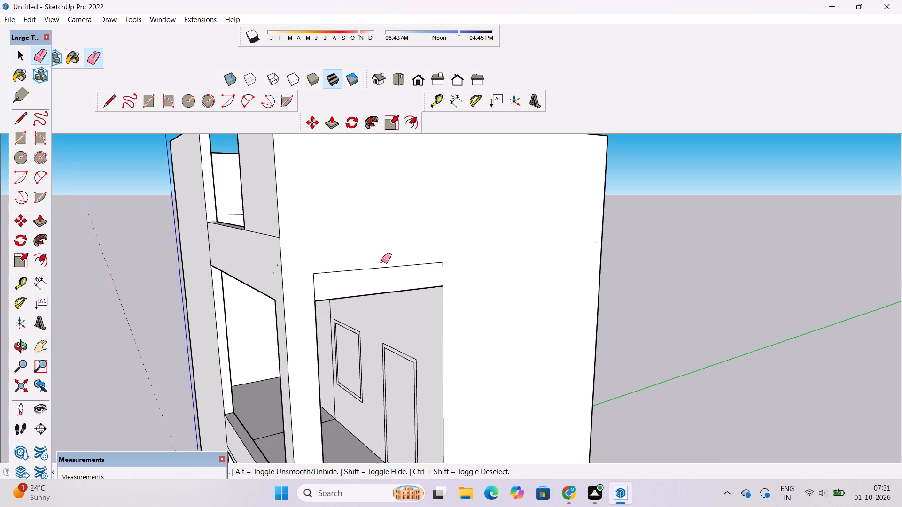
# Erase the top edge and both short vertical edges of the band above the side wall's opening.
pyautogui.moveTo(385, 259); pyautogui.dragTo(387, 268)
pyautogui.scroll(6, 387, 268)
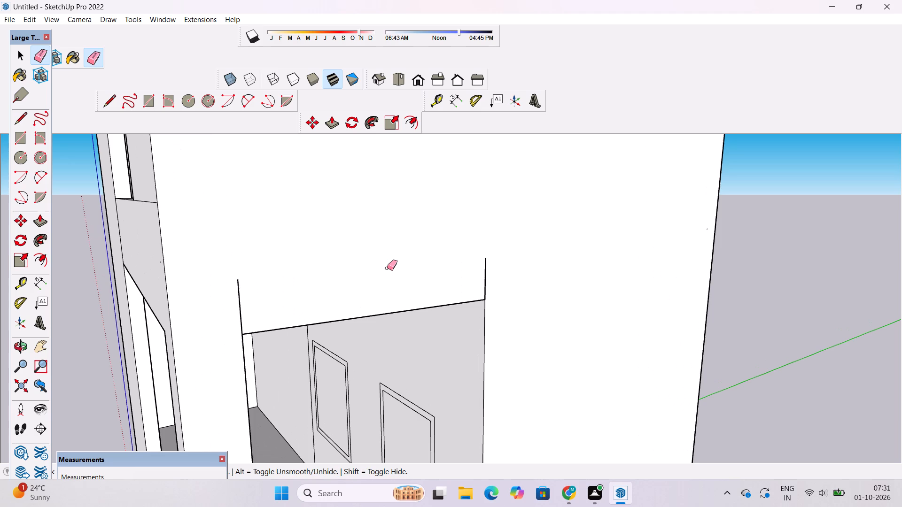
pyautogui.scroll(-5, 387, 268)
pyautogui.moveTo(338, 263); pyautogui.dragTo(299, 289)
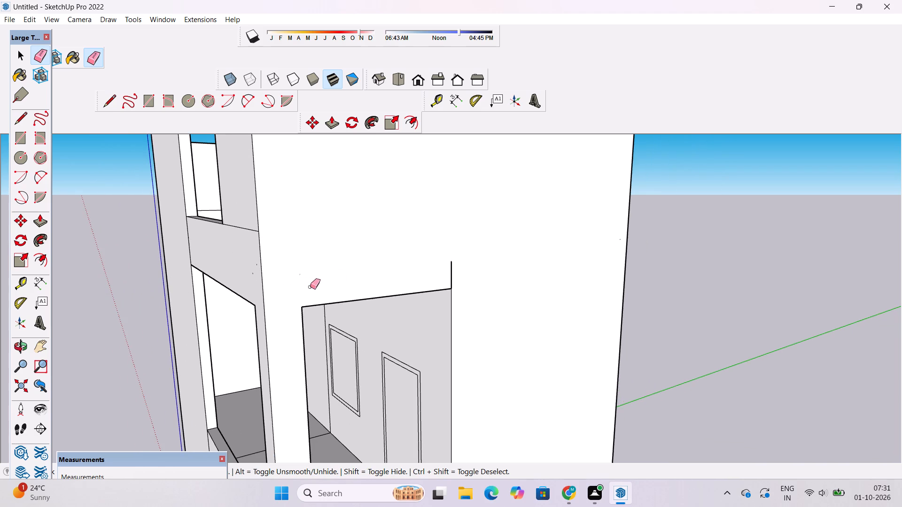
pyautogui.moveTo(463, 263); pyautogui.dragTo(450, 276)
# Erase the horizontal line across the base of the raised corner wall block on the front facade.
pyautogui.press('o')
pyautogui.scroll(-12, 465, 238)
pyautogui.moveTo(386, 277); pyautogui.dragTo(595, 244)
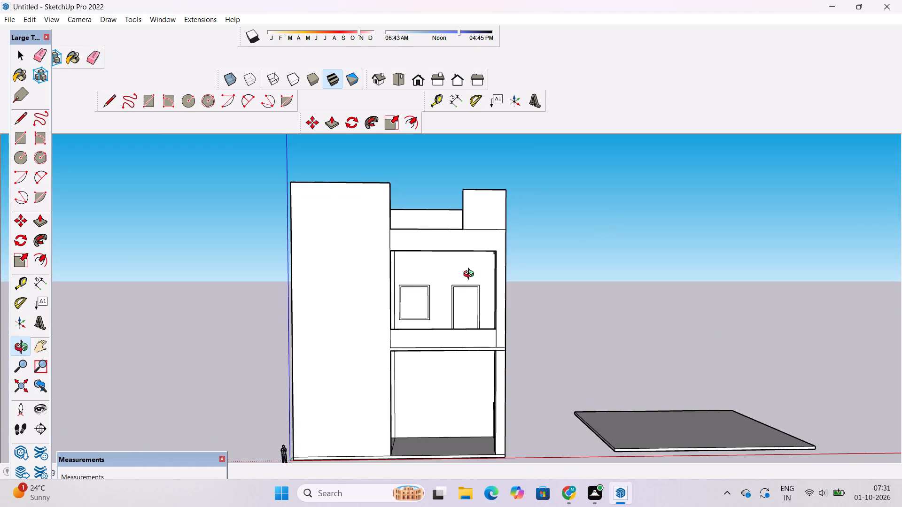
pyautogui.scroll(4, 471, 275)
pyautogui.moveTo(473, 279); pyautogui.dragTo(489, 309)
pyautogui.scroll(-4, 476, 288)
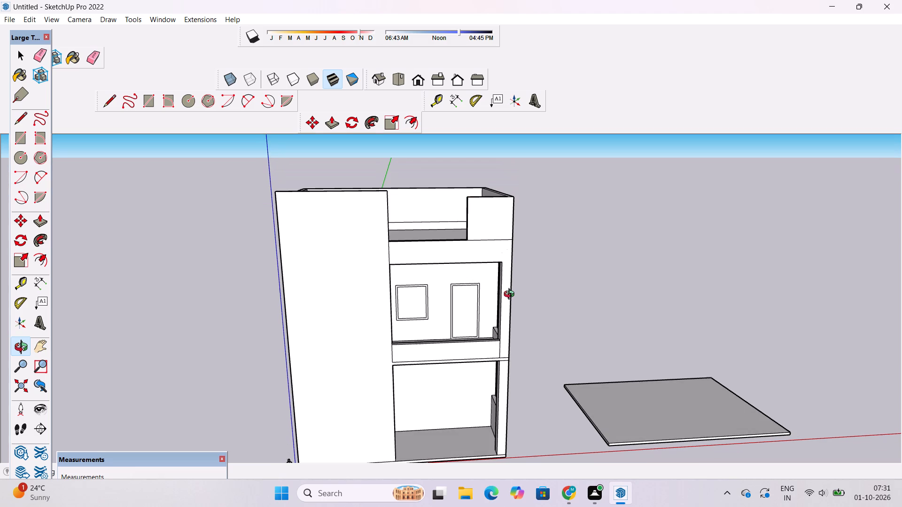
pyautogui.moveTo(511, 295); pyautogui.dragTo(474, 295)
pyautogui.scroll(-5, 474, 291)
pyautogui.scroll(5, 498, 238)
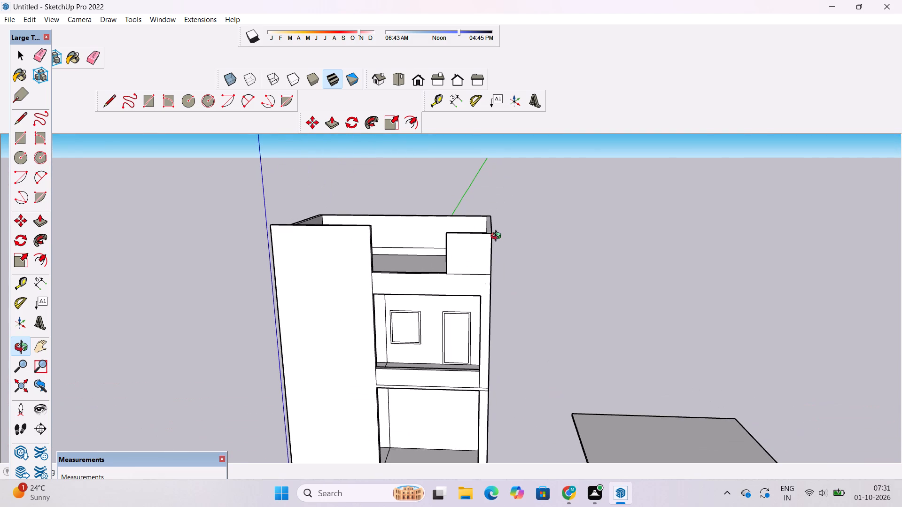
pyautogui.keyDown('shift'); pyautogui.moveTo(495, 252); pyautogui.dragTo(480, 291); pyautogui.keyUp('shift')
pyautogui.keyDown('shift'); pyautogui.scroll(8, 466, 305); pyautogui.keyUp('shift')
pyautogui.moveTo(460, 290); pyautogui.dragTo(460, 265)
pyautogui.keyDown('shift'); pyautogui.moveTo(460, 263); pyautogui.dragTo(449, 282); pyautogui.keyUp('shift')
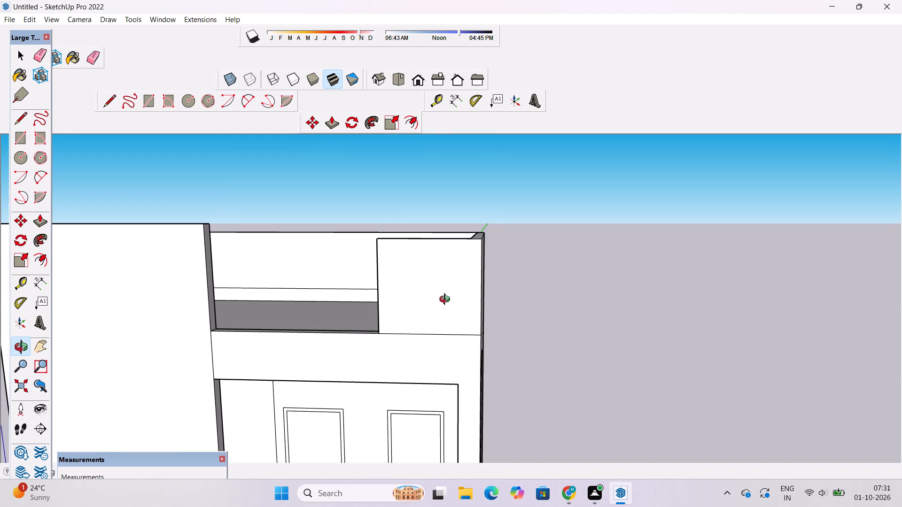
pyautogui.moveTo(445, 313); pyautogui.dragTo(444, 296)
pyautogui.scroll(-4, 444, 295)
pyautogui.scroll(1, 418, 295)
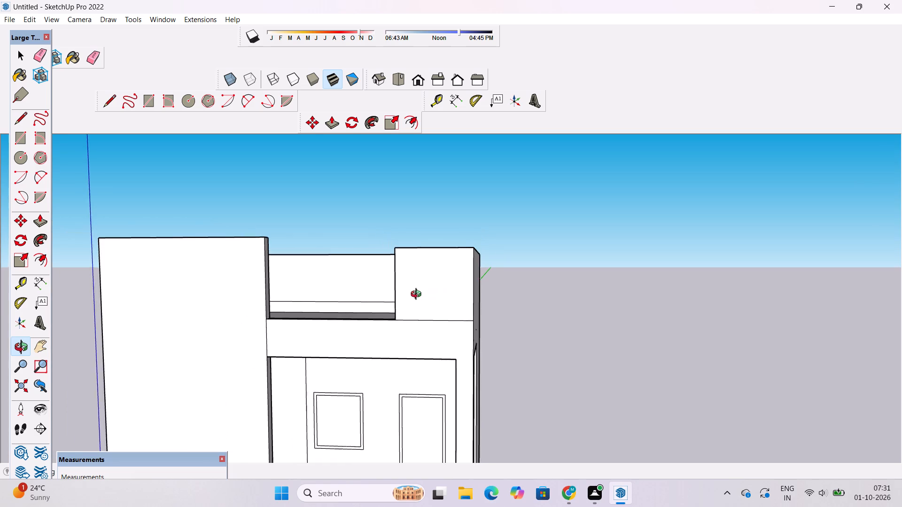
pyautogui.scroll(2, 418, 295)
pyautogui.scroll(3, 436, 341)
pyautogui.keyDown('shift'); pyautogui.moveTo(436, 340); pyautogui.dragTo(442, 318); pyautogui.keyUp('shift')
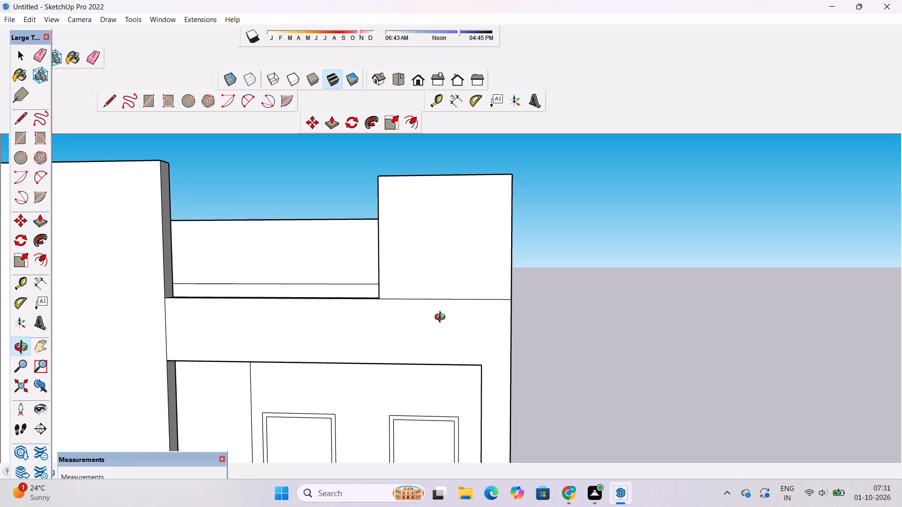
pyautogui.press('e')
pyautogui.moveTo(479, 270); pyautogui.dragTo(476, 307)
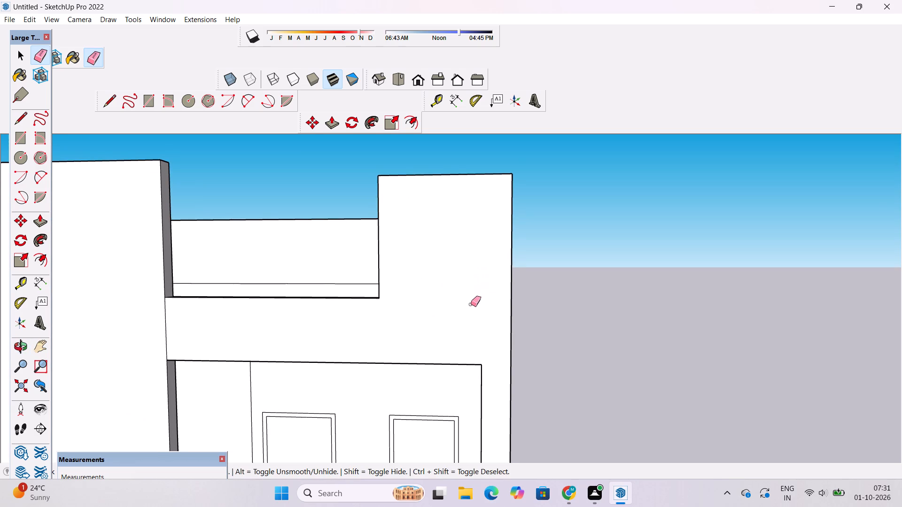
pyautogui.scroll(-3, 471, 304)
# Examine the house from several angles, checking the front facade, the roof walls and the ground-floor opening and base.
pyautogui.press('o')
pyautogui.moveTo(422, 342); pyautogui.dragTo(665, 293)
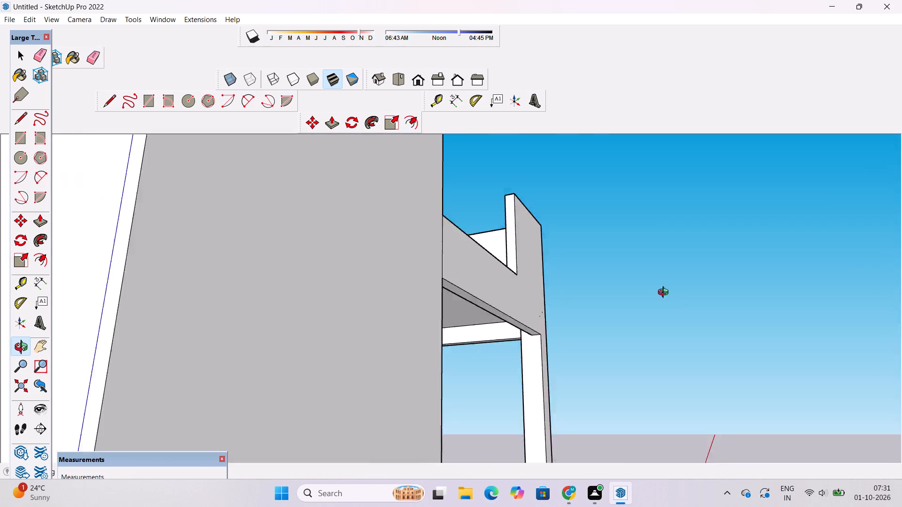
pyautogui.moveTo(665, 293); pyautogui.dragTo(828, 383)
pyautogui.moveTo(798, 334); pyautogui.dragTo(513, 317)
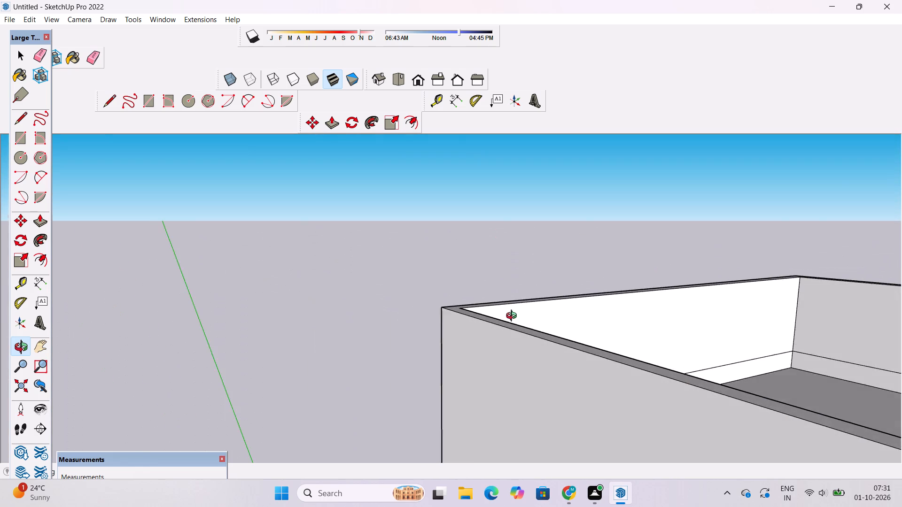
pyautogui.scroll(-6, 513, 317)
pyautogui.click(417, 79)
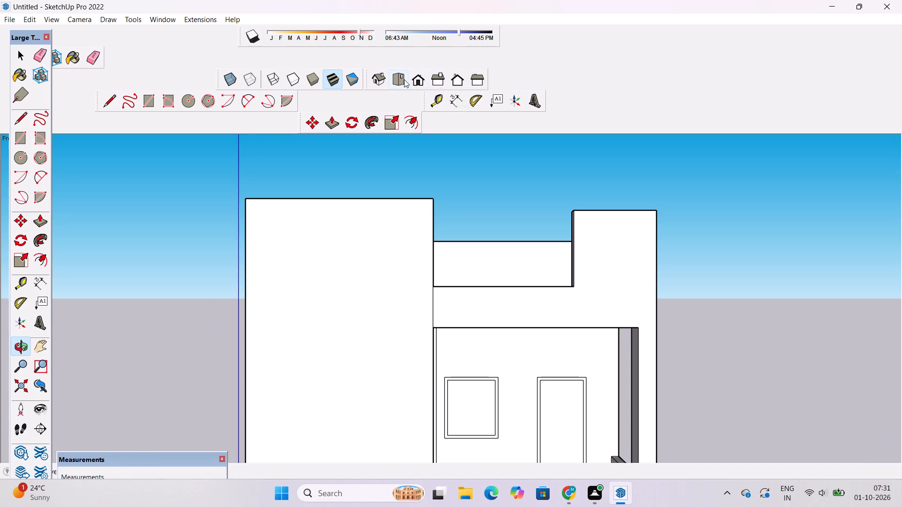
pyautogui.click(399, 78)
pyautogui.scroll(-4, 404, 235)
pyautogui.moveTo(427, 331); pyautogui.dragTo(459, 132)
pyautogui.moveTo(506, 307); pyautogui.dragTo(500, 285)
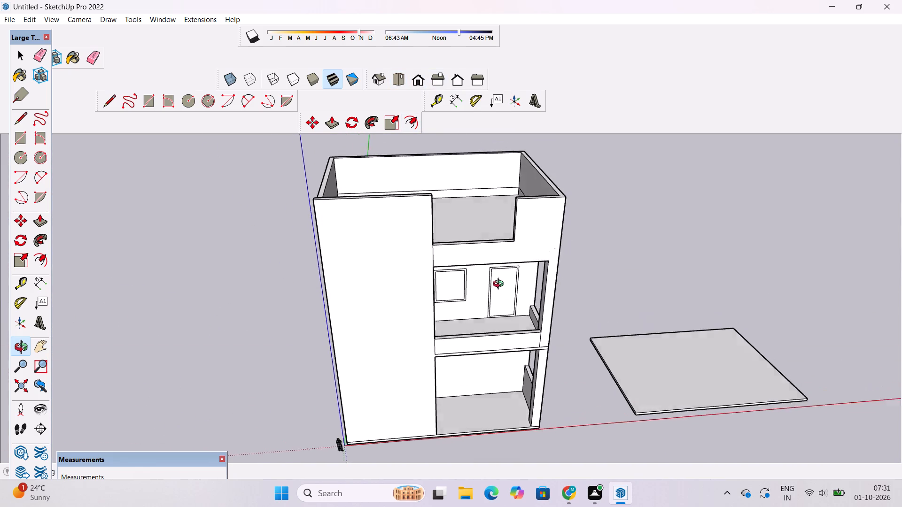
pyautogui.moveTo(500, 285); pyautogui.dragTo(496, 277)
pyautogui.scroll(-3, 496, 263)
pyautogui.keyDown('shift'); pyautogui.scroll(2, 496, 263); pyautogui.keyUp('shift')
pyautogui.keyDown('shift'); pyautogui.moveTo(481, 262); pyautogui.dragTo(472, 262); pyautogui.keyUp('shift')
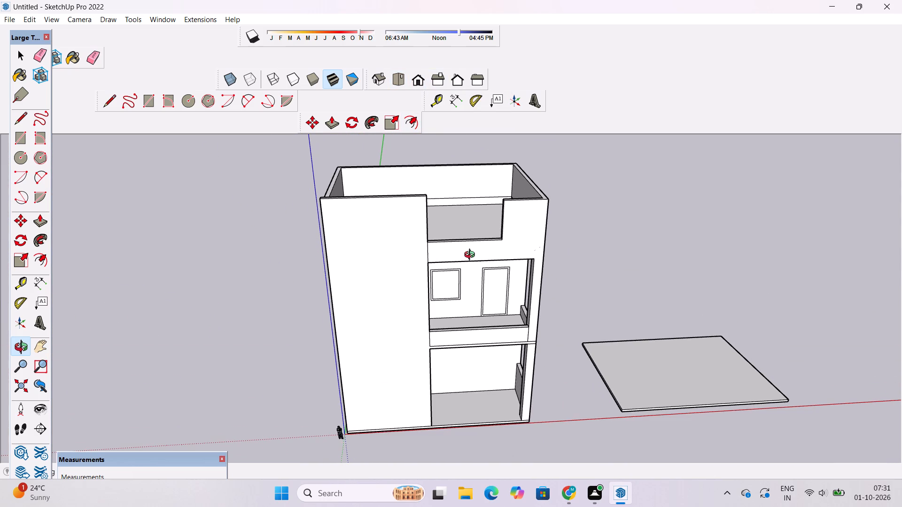
pyautogui.scroll(-5, 472, 254)
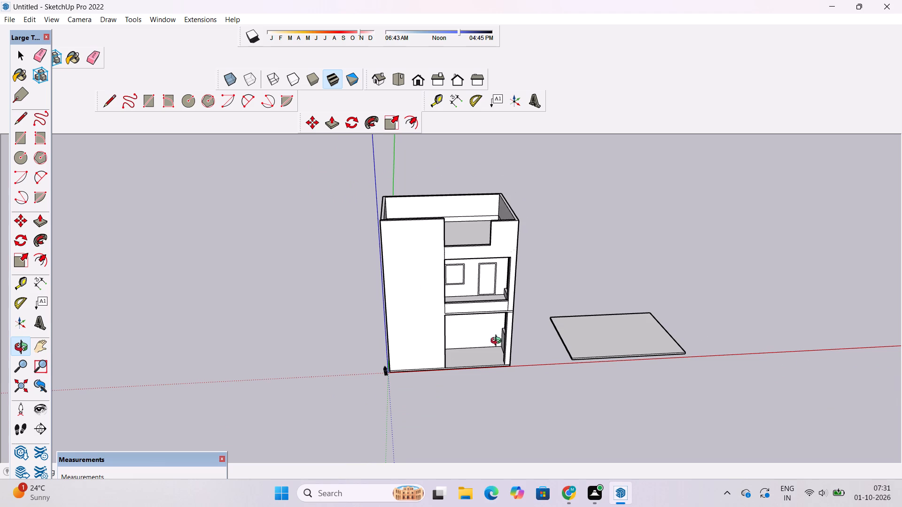
pyautogui.moveTo(498, 342); pyautogui.dragTo(490, 310)
pyautogui.scroll(10, 507, 358)
pyautogui.moveTo(591, 323); pyautogui.dragTo(440, 328)
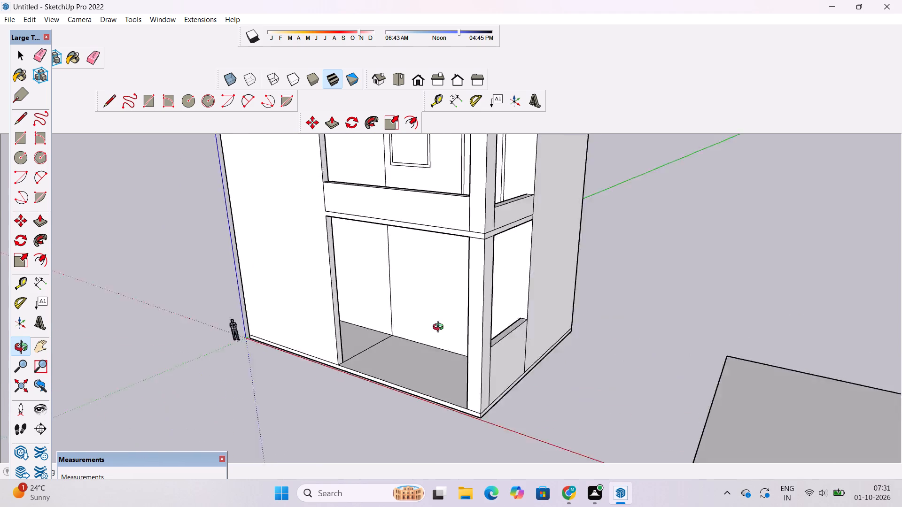
pyautogui.moveTo(440, 328); pyautogui.dragTo(523, 367)
pyautogui.scroll(-4, 517, 335)
pyautogui.moveTo(465, 360); pyautogui.dragTo(540, 365)
pyautogui.scroll(5, 534, 344)
pyautogui.moveTo(536, 345); pyautogui.dragTo(340, 269)
pyautogui.scroll(-4, 418, 282)
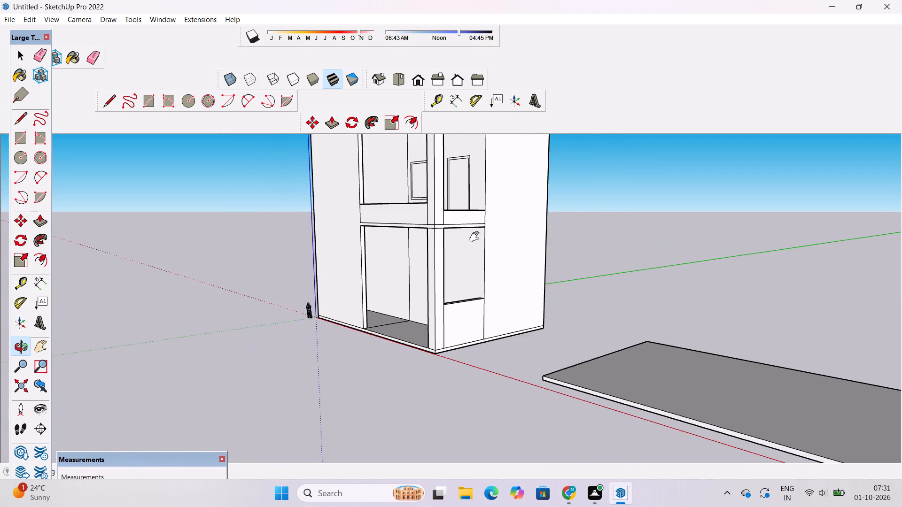
pyautogui.keyDown('shift'); pyautogui.moveTo(480, 242); pyautogui.dragTo(486, 279); pyautogui.keyUp('shift')
pyautogui.scroll(5, 473, 242)
pyautogui.moveTo(385, 309); pyautogui.dragTo(543, 360)
pyautogui.keyDown('shift'); pyautogui.moveTo(534, 368); pyautogui.dragTo(503, 294); pyautogui.keyUp('shift')
pyautogui.moveTo(453, 374); pyautogui.dragTo(460, 356)
pyautogui.scroll(-5, 444, 342)
pyautogui.scroll(-2, 412, 373)
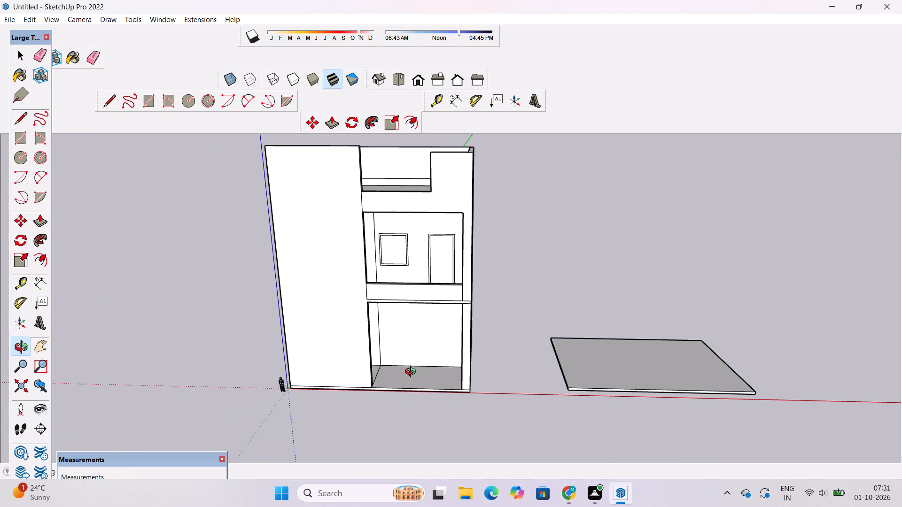
pyautogui.keyDown('shift'); pyautogui.moveTo(416, 373); pyautogui.dragTo(419, 348); pyautogui.keyUp('shift')
pyautogui.scroll(3, 414, 369)
pyautogui.moveTo(414, 369); pyautogui.dragTo(470, 422)
pyautogui.keyDown('shift'); pyautogui.moveTo(469, 424); pyautogui.dragTo(470, 372); pyautogui.keyUp('shift')
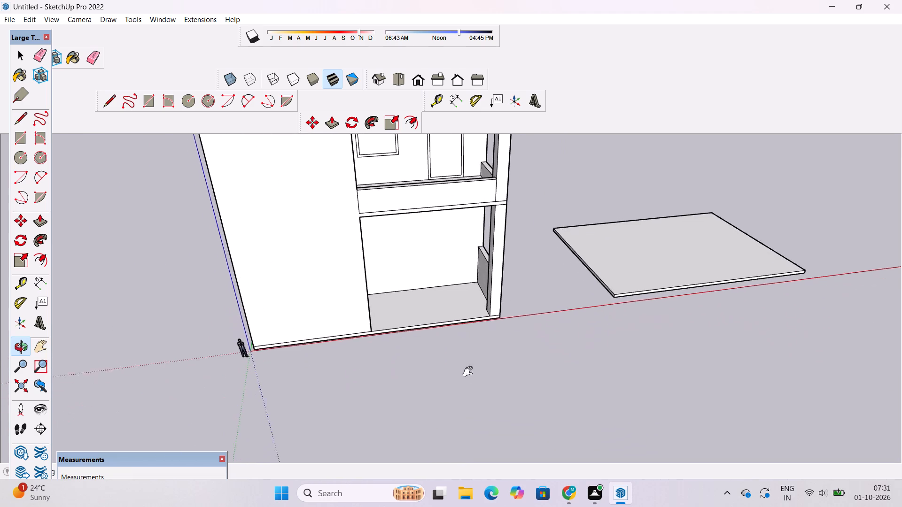
pyautogui.keyDown('shift'); pyautogui.moveTo(470, 372); pyautogui.dragTo(470, 375); pyautogui.keyUp('shift')
pyautogui.scroll(7, 445, 319)
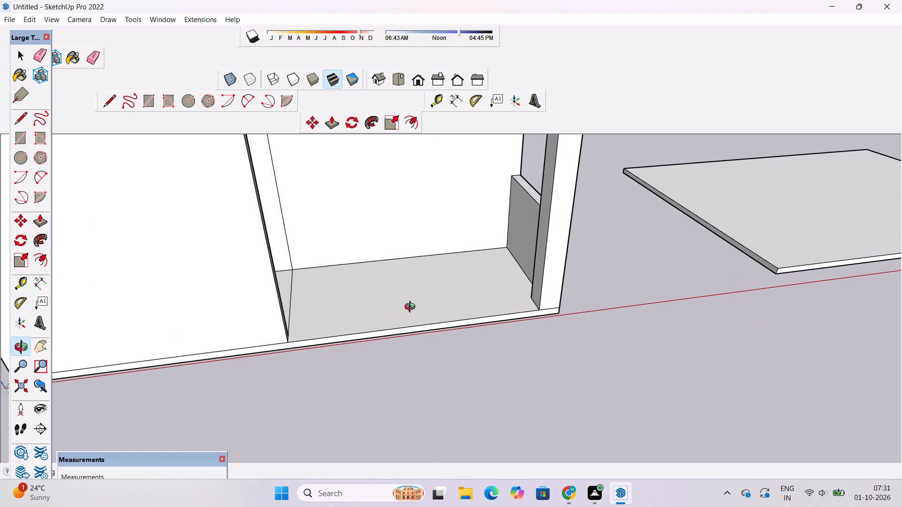
pyautogui.scroll(-3, 463, 303)
pyautogui.moveTo(494, 305); pyautogui.dragTo(457, 335)
pyautogui.scroll(8, 457, 335)
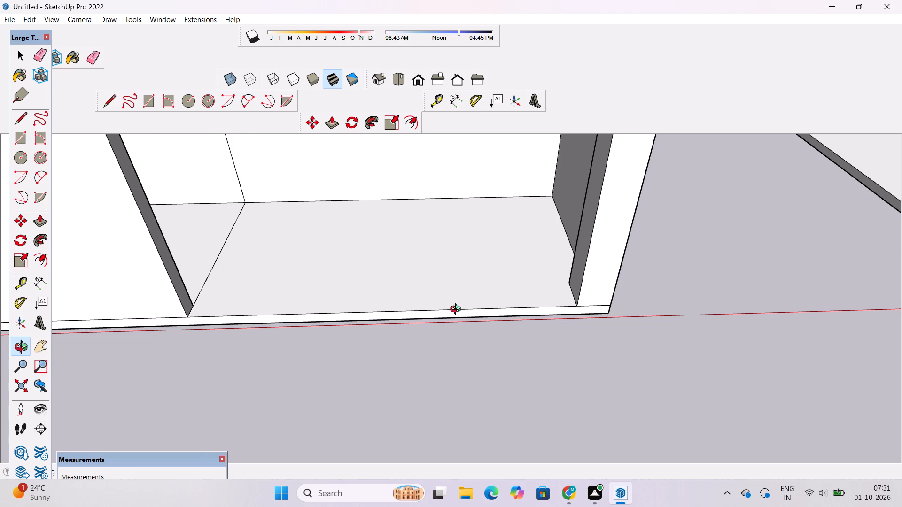
pyautogui.scroll(-5, 458, 310)
pyautogui.scroll(2, 453, 329)
pyautogui.keyDown('shift'); pyautogui.moveTo(453, 328); pyautogui.dragTo(472, 288); pyautogui.keyUp('shift')
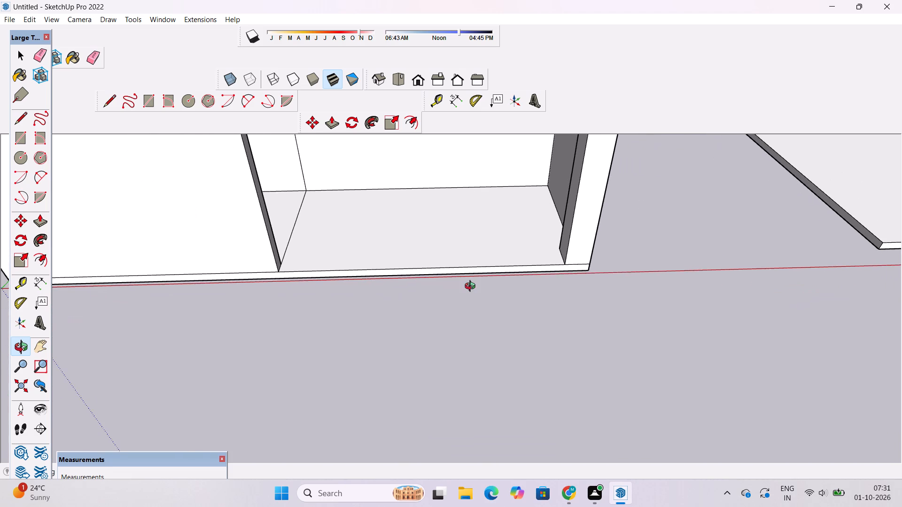
pyautogui.moveTo(474, 287); pyautogui.dragTo(448, 317)
pyautogui.keyDown('shift'); pyautogui.moveTo(438, 313); pyautogui.dragTo(502, 379); pyautogui.keyUp('shift')
pyautogui.scroll(-7, 493, 364)
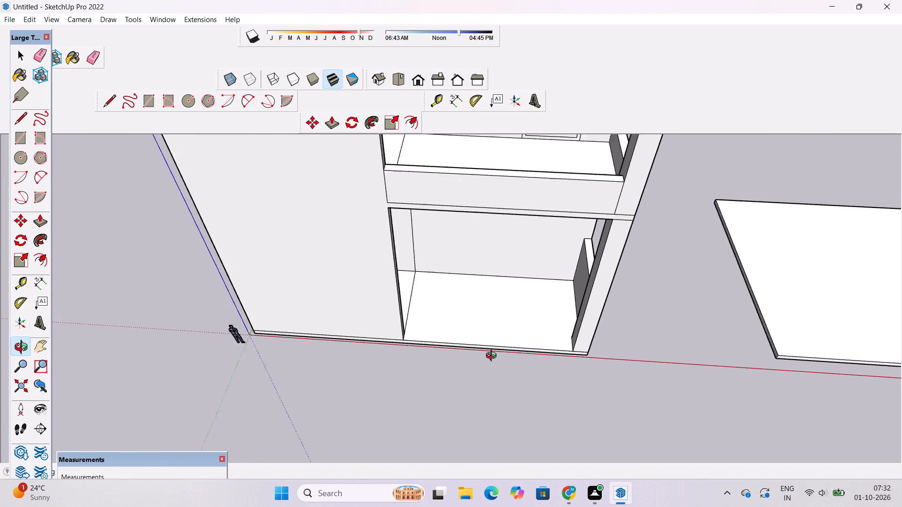
pyautogui.scroll(-14, 493, 357)
pyautogui.moveTo(469, 374); pyautogui.dragTo(474, 265)
pyautogui.scroll(2, 475, 255)
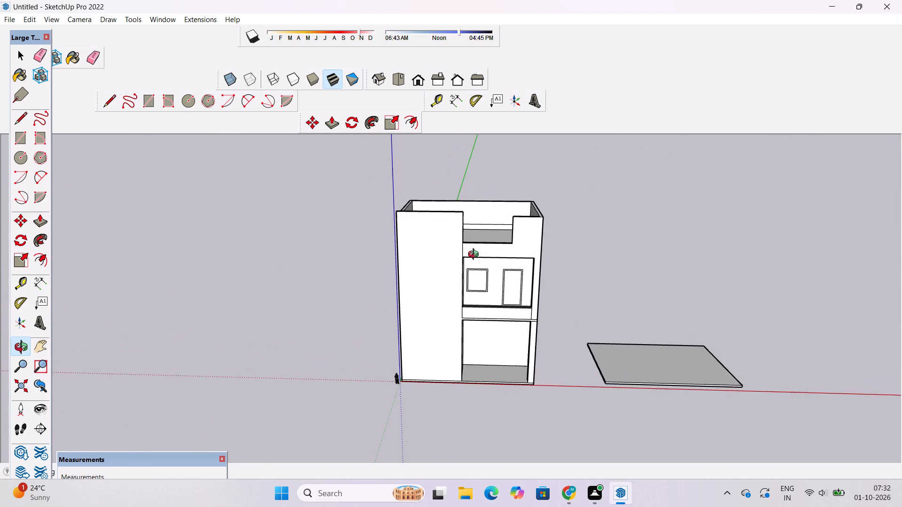
pyautogui.keyDown('shift'); pyautogui.moveTo(440, 318); pyautogui.dragTo(440, 290); pyautogui.keyUp('shift')
pyautogui.moveTo(444, 327); pyautogui.dragTo(450, 293)
pyautogui.scroll(2, 451, 293)
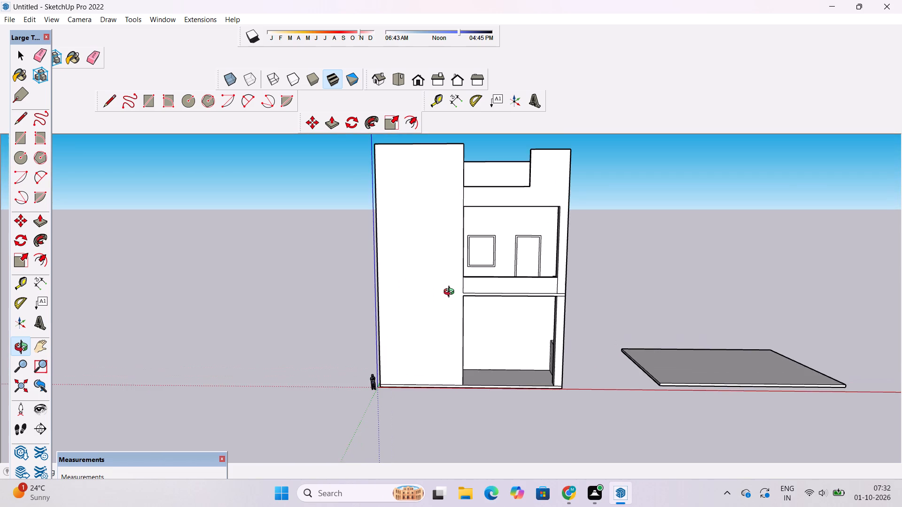
pyautogui.keyDown('shift'); pyautogui.moveTo(452, 295); pyautogui.dragTo(460, 304); pyautogui.keyUp('shift')
# Place a vertical guide on the solid front wall, 8' in from its edge beside the openings.
pyautogui.press('t')
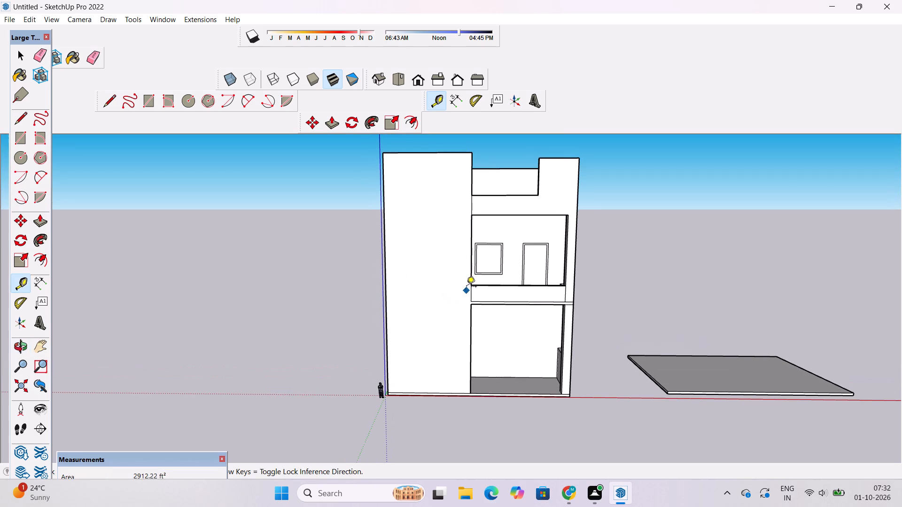
pyautogui.click(470, 270)
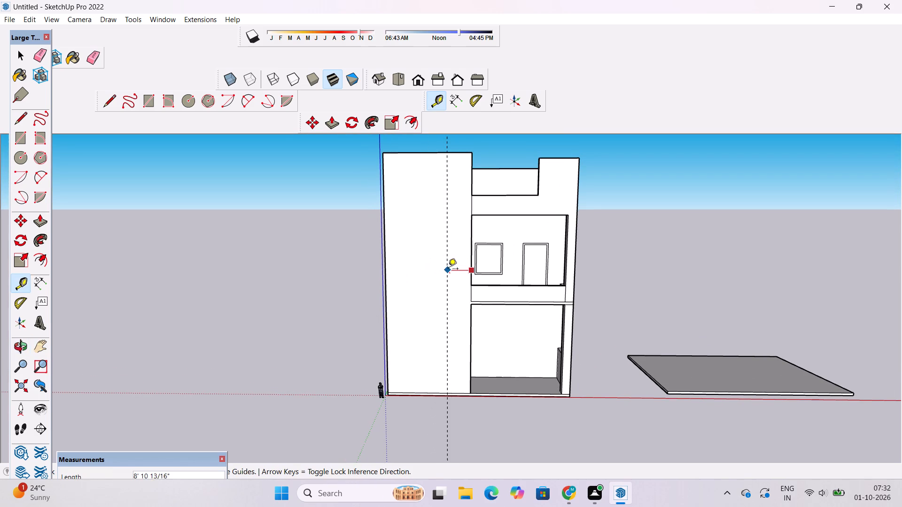
pyautogui.scroll(1, 450, 268)
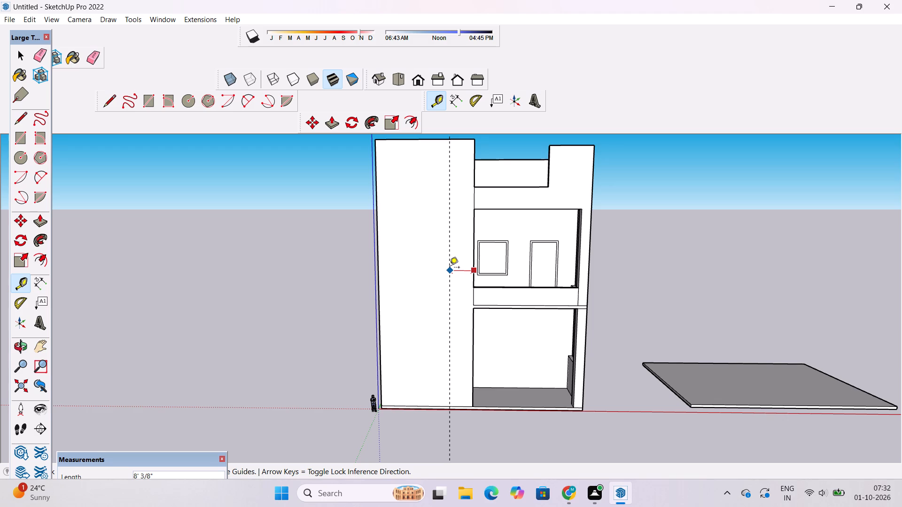
pyautogui.write("8'")
pyautogui.press('Return')
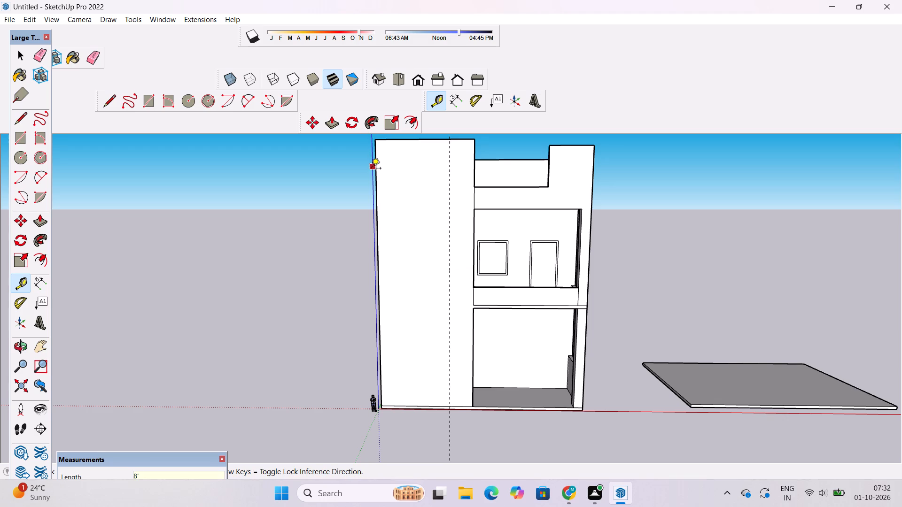
# Place a second vertical guide on the solid front wall, 3' in from its outer edge.
pyautogui.scroll(-2, 361, 175)
pyautogui.scroll(3, 424, 211)
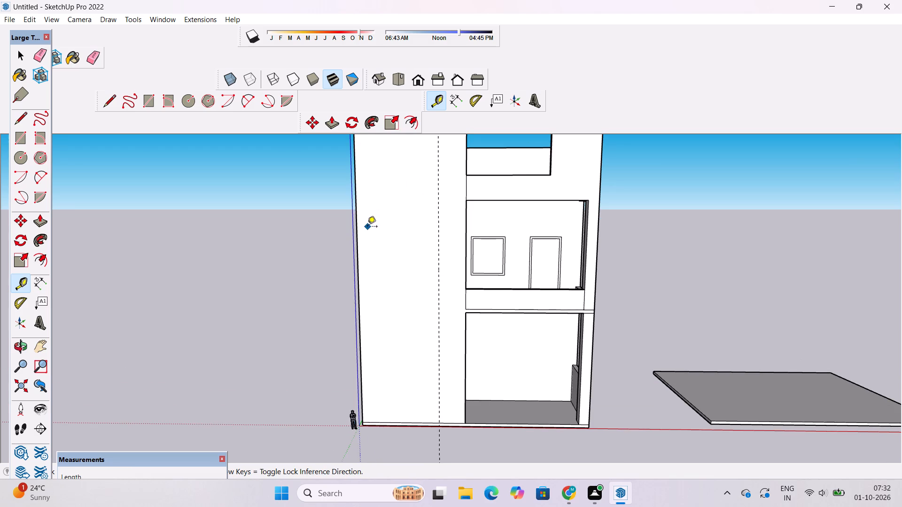
pyautogui.click(358, 217)
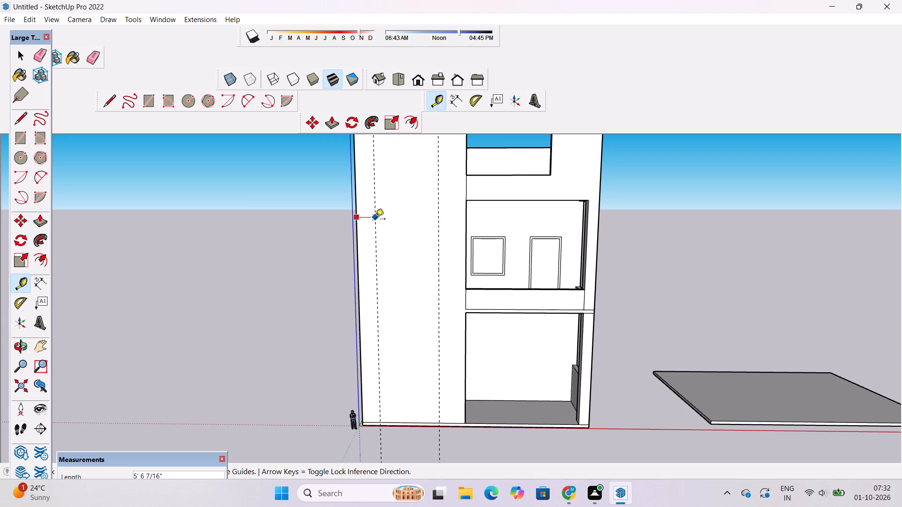
pyautogui.write("3'")
pyautogui.press('Return')
# Place a horizontal guide 3' from the top edge of the solid front wall.
pyautogui.scroll(-5, 381, 270)
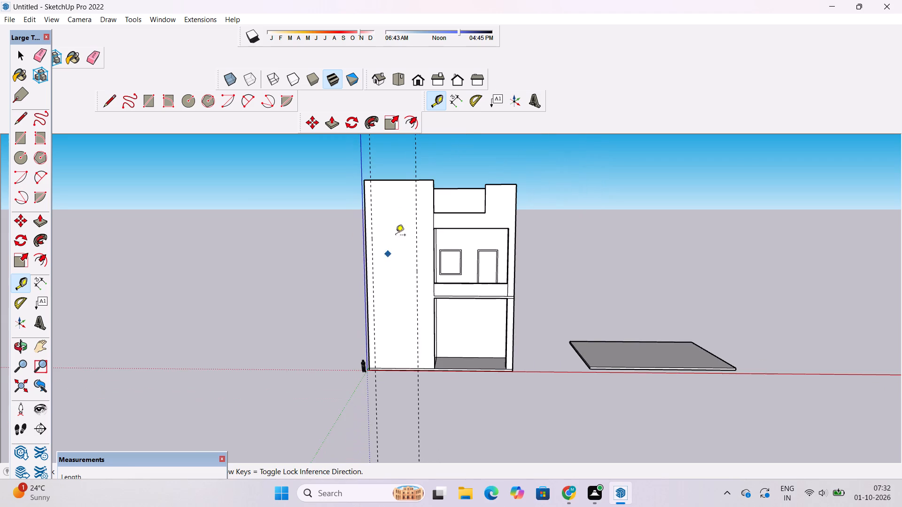
pyautogui.scroll(8, 406, 182)
pyautogui.click(389, 179)
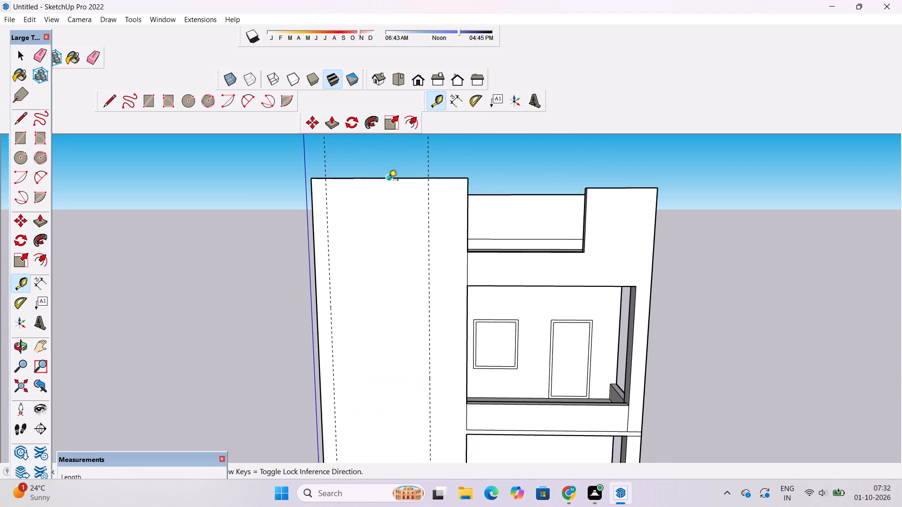
pyautogui.write("3'")
pyautogui.press('Return')
pyautogui.scroll(-10, 393, 212)
pyautogui.scroll(8, 386, 386)
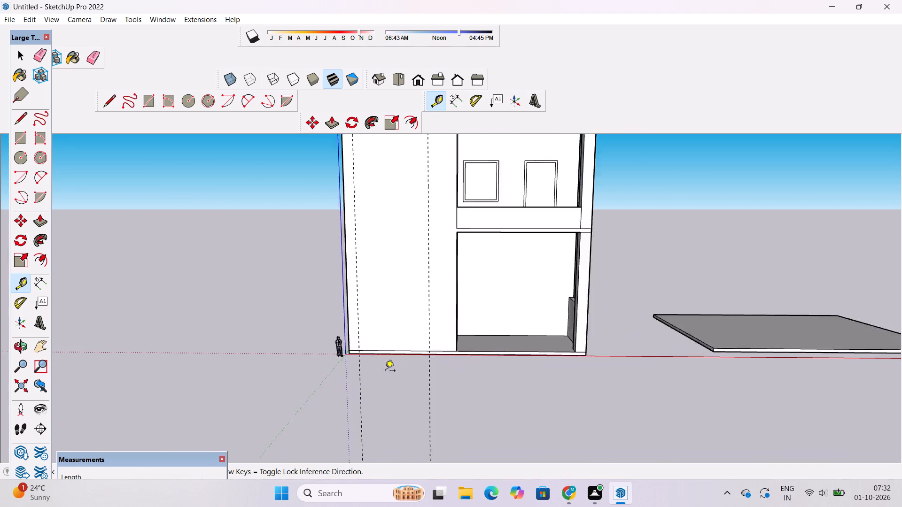
# Place a horizontal guide on the solid front wall, 3' above the line along its base.
pyautogui.scroll(14, 385, 371)
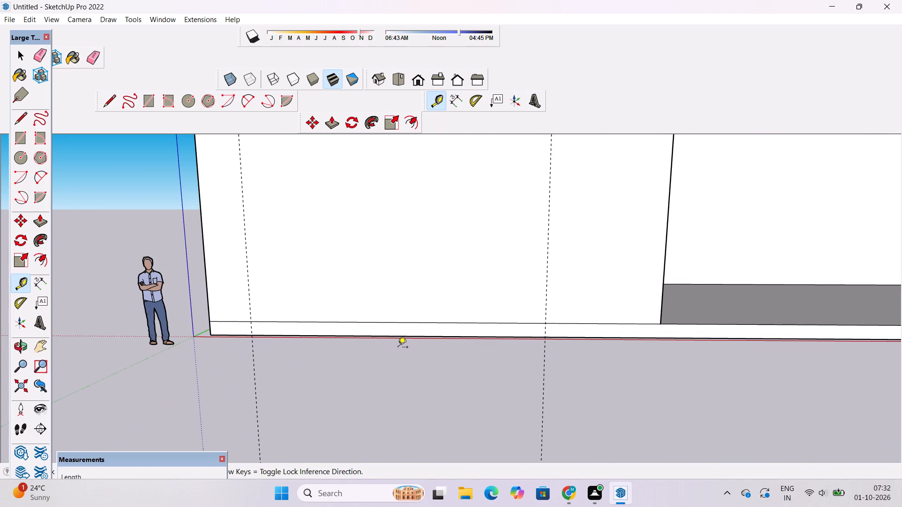
pyautogui.scroll(3, 398, 348)
pyautogui.click(407, 315)
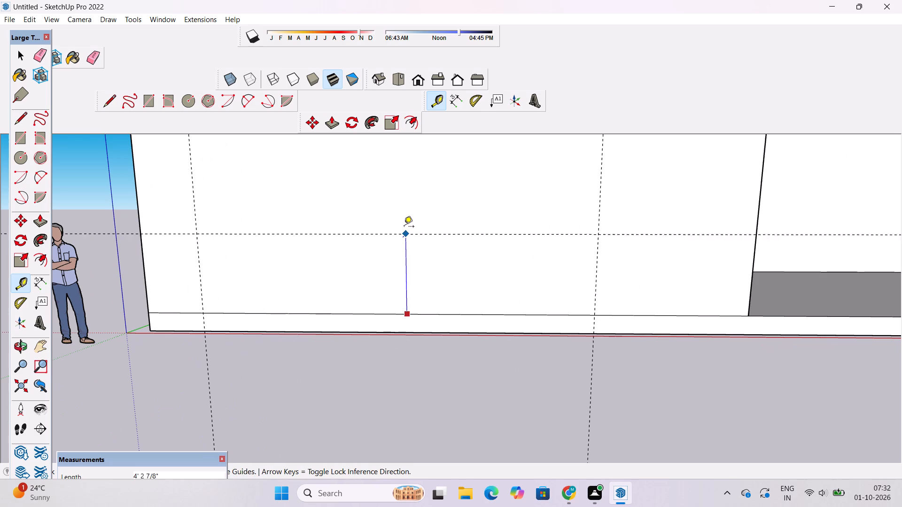
pyautogui.write("3'")
pyautogui.press('Return')
# Place a vertical guide on the solid front wall, 6' in from its edge beside the openings.
pyautogui.scroll(-11, 402, 247)
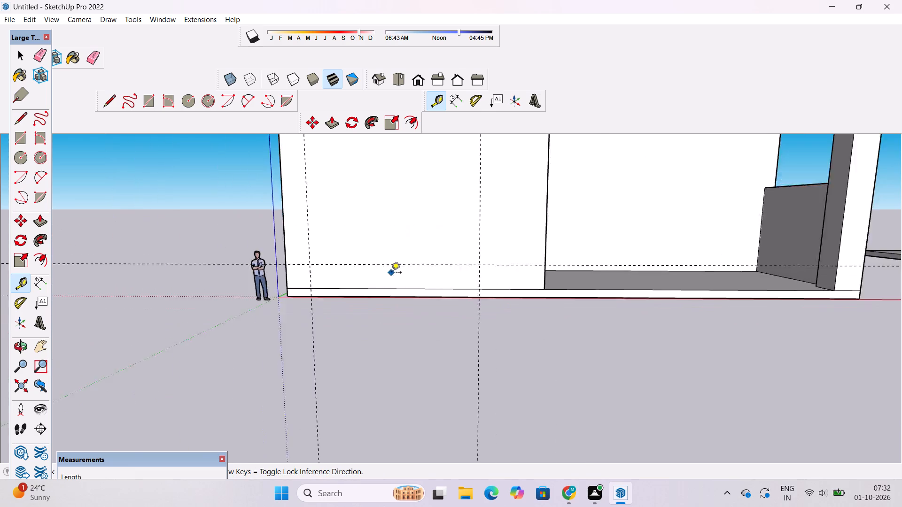
pyautogui.scroll(-20, 391, 273)
pyautogui.scroll(11, 380, 179)
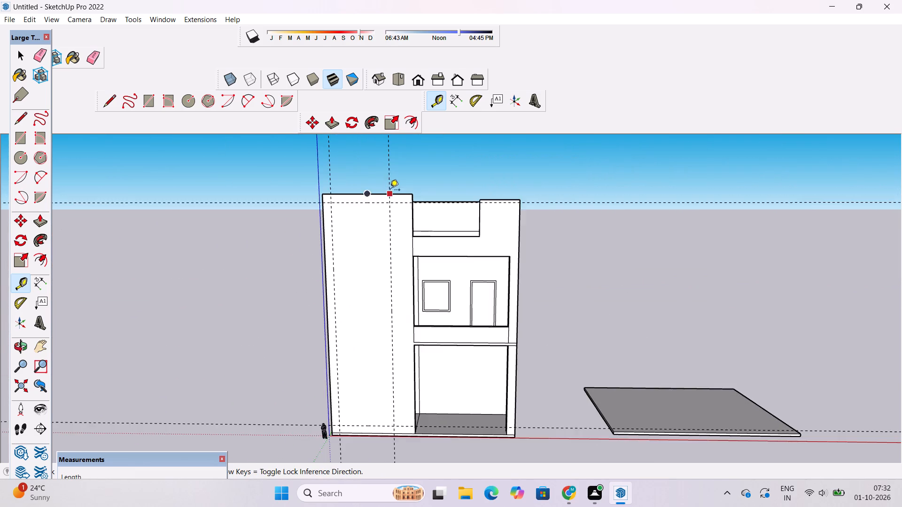
pyautogui.scroll(1, 391, 191)
pyautogui.scroll(-3, 391, 192)
pyautogui.scroll(11, 409, 225)
pyautogui.click(408, 213)
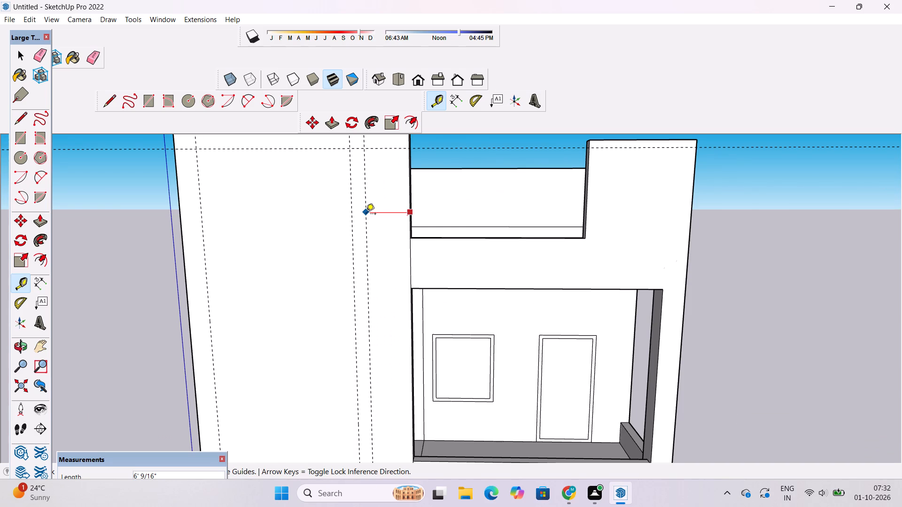
pyautogui.write("6'")
pyautogui.press('Return')
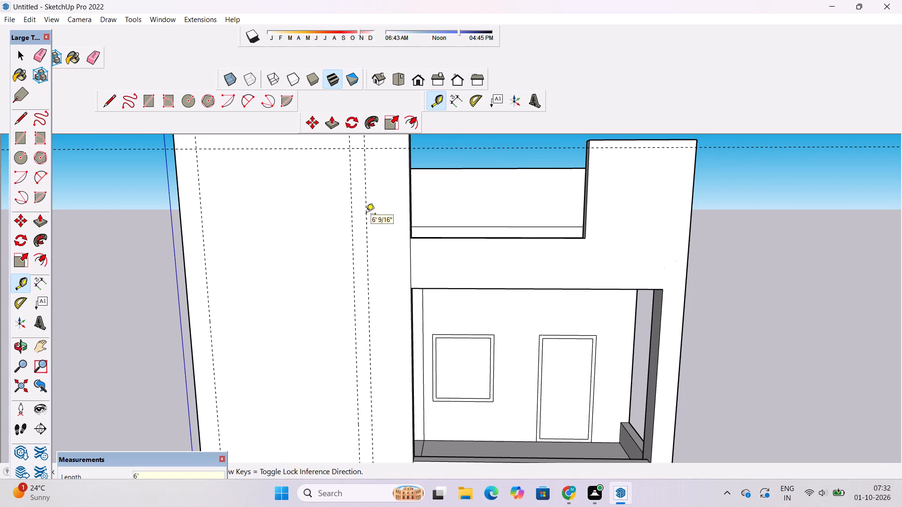
# Erase the vertical guide that lies 8' in from the solid wall's edge beside the openings.
pyautogui.scroll(-7, 364, 216)
pyautogui.scroll(3, 364, 216)
pyautogui.press('e')
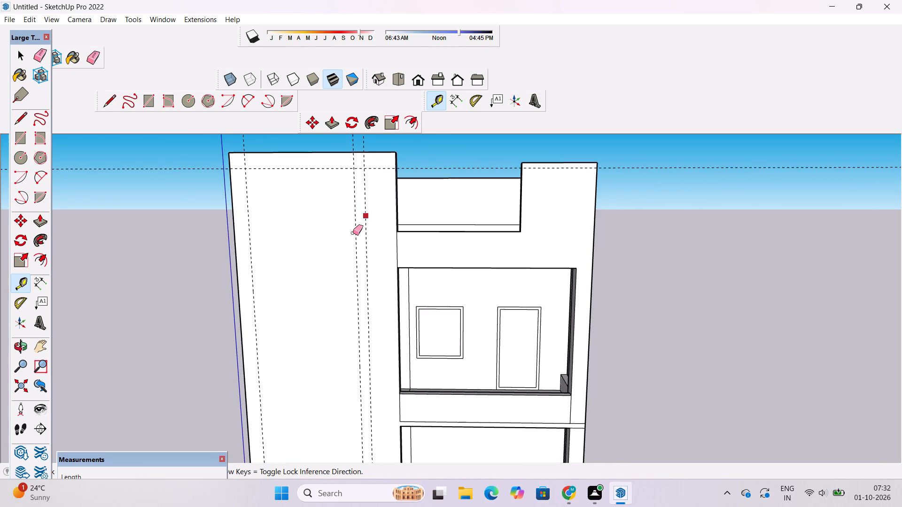
pyautogui.moveTo(357, 230); pyautogui.dragTo(352, 242)
# Draw a rectangle of about 84' by 23' on the solid front wall, between the guide intersections.
pyautogui.scroll(-9, 321, 211)
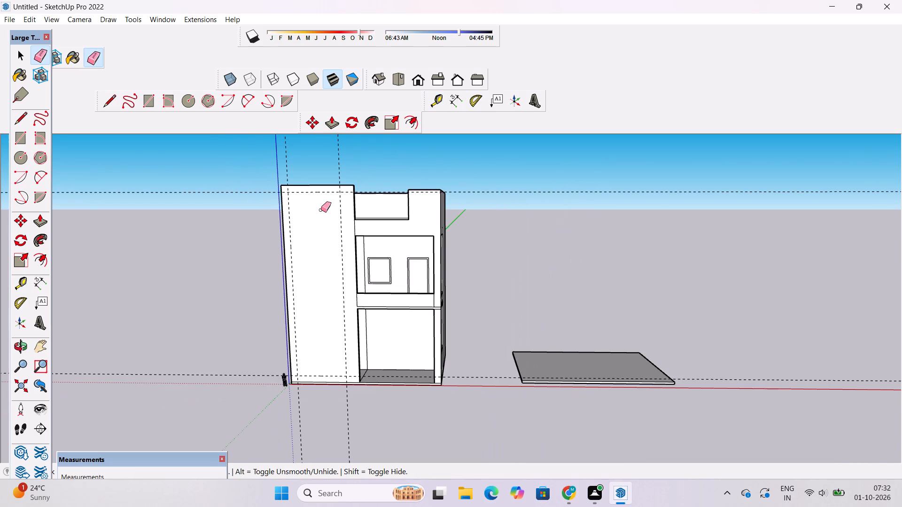
pyautogui.click(151, 100)
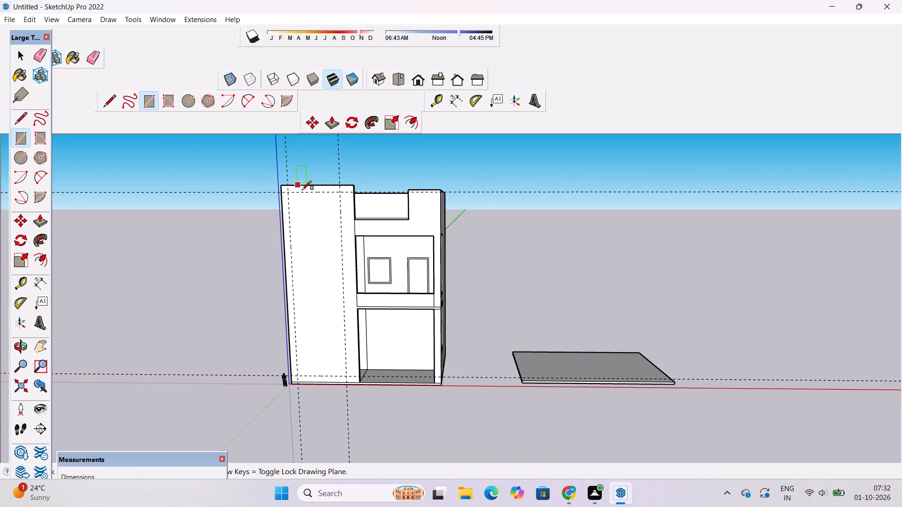
pyautogui.scroll(1, 294, 196)
pyautogui.click(290, 191)
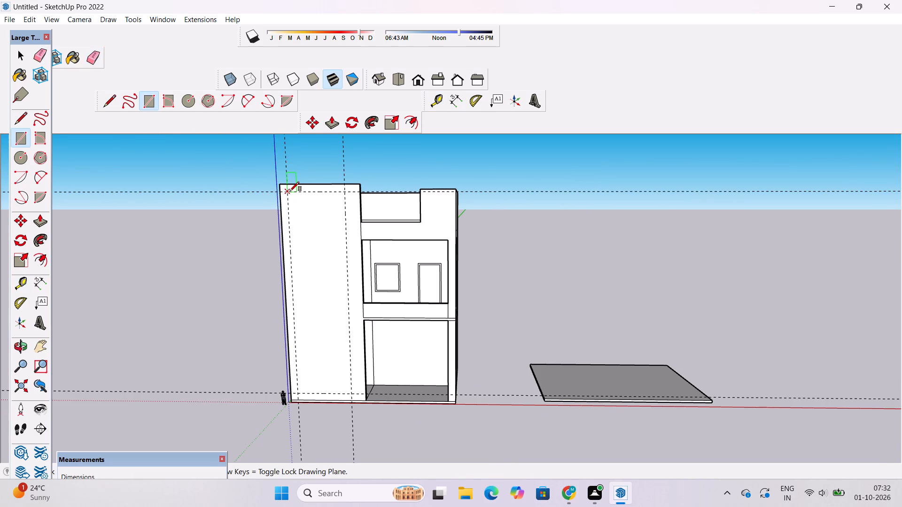
pyautogui.click(350, 394)
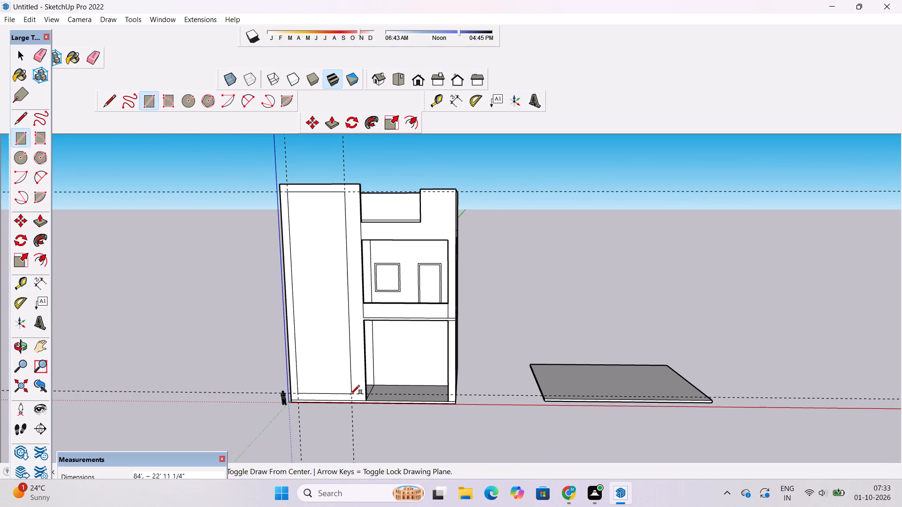
# Erase the two horizontal and two vertical guides around the tall rectangle on the front wall.
pyautogui.press('space')
pyautogui.write('e')
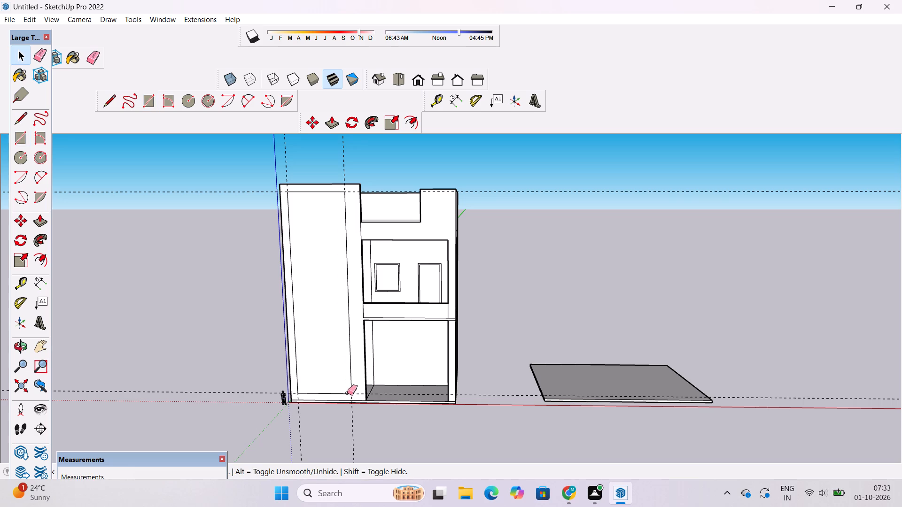
pyautogui.moveTo(247, 386); pyautogui.dragTo(249, 401)
pyautogui.moveTo(226, 169); pyautogui.dragTo(234, 197)
pyautogui.moveTo(300, 160); pyautogui.dragTo(286, 169)
pyautogui.moveTo(347, 160); pyautogui.dragTo(347, 161)
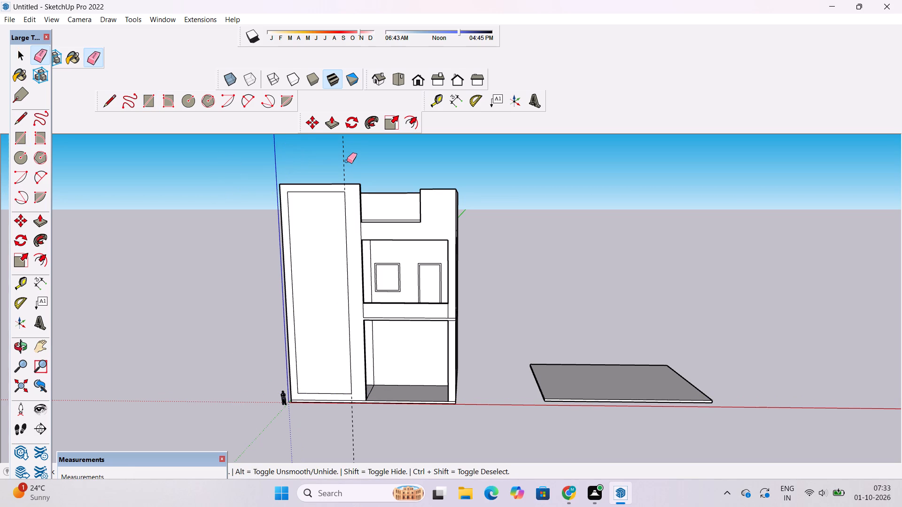
pyautogui.moveTo(347, 161); pyautogui.dragTo(344, 165)
# Outline a 4' wide rectangle on the solid wall, continuing the band between the roof-level opening and the upper-floor opening.
pyautogui.press('o')
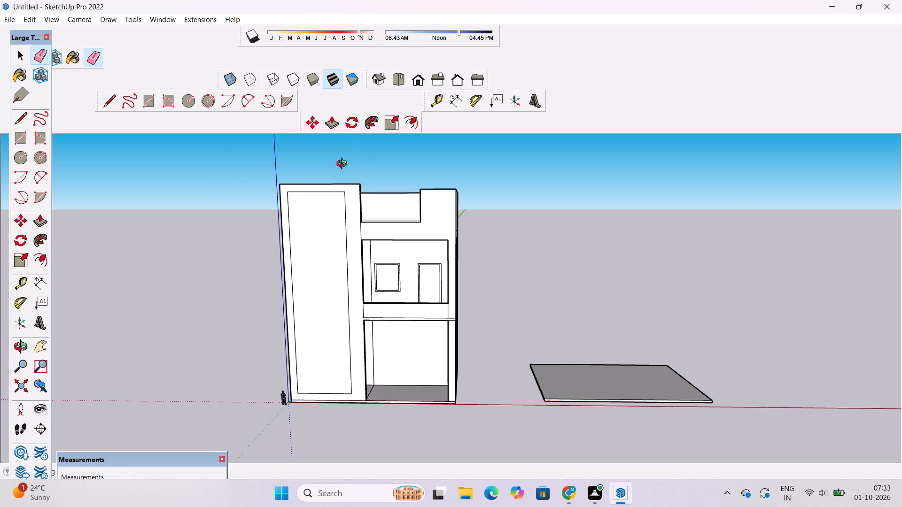
pyautogui.scroll(-6, 343, 170)
pyautogui.moveTo(321, 287); pyautogui.dragTo(325, 294)
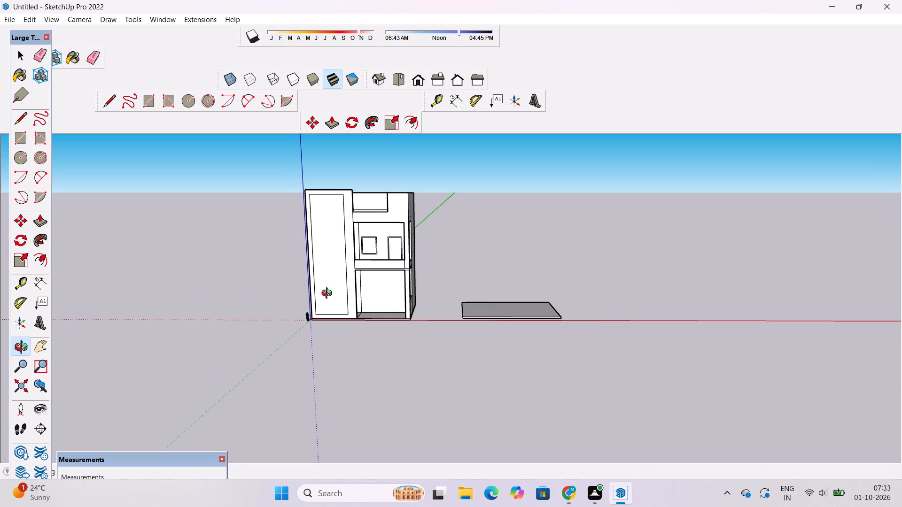
pyautogui.scroll(10, 344, 241)
pyautogui.moveTo(349, 210); pyautogui.dragTo(379, 244)
pyautogui.scroll(5, 370, 215)
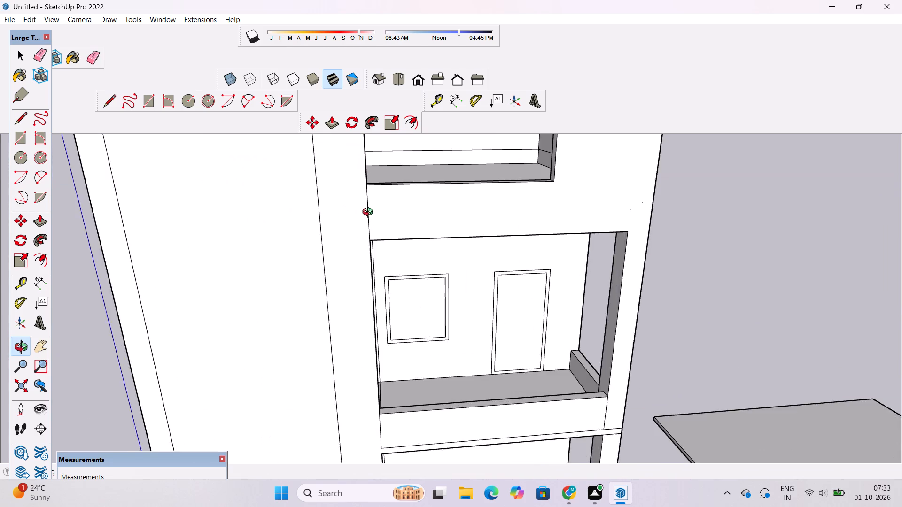
pyautogui.scroll(4, 370, 213)
pyautogui.moveTo(388, 244); pyautogui.dragTo(376, 229)
pyautogui.keyDown('shift'); pyautogui.moveTo(375, 227); pyautogui.dragTo(386, 268); pyautogui.keyUp('shift')
pyautogui.moveTo(381, 261); pyautogui.dragTo(375, 249)
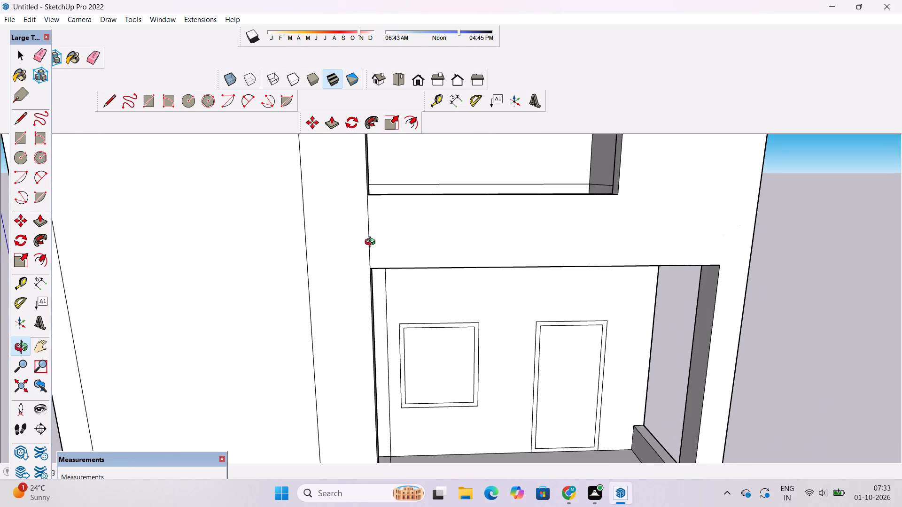
pyautogui.scroll(-3, 370, 237)
pyautogui.keyDown('shift'); pyautogui.moveTo(370, 231); pyautogui.dragTo(369, 254); pyautogui.keyUp('shift')
pyautogui.scroll(2, 369, 247)
pyautogui.keyDown('shift'); pyautogui.click(369, 242); pyautogui.keyUp('shift')
pyautogui.scroll(2, 369, 245)
pyautogui.scroll(-2, 369, 245)
pyautogui.press('l')
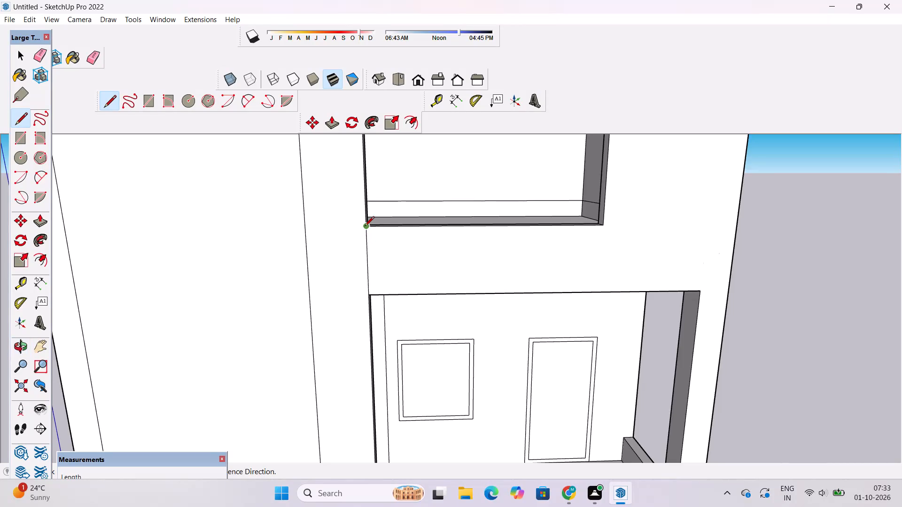
pyautogui.click(365, 227)
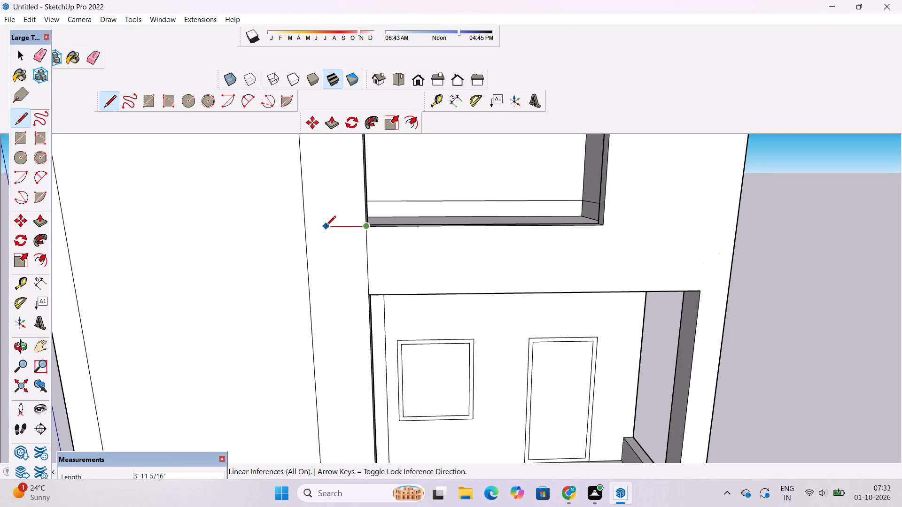
pyautogui.write("4'")
pyautogui.press('Return')
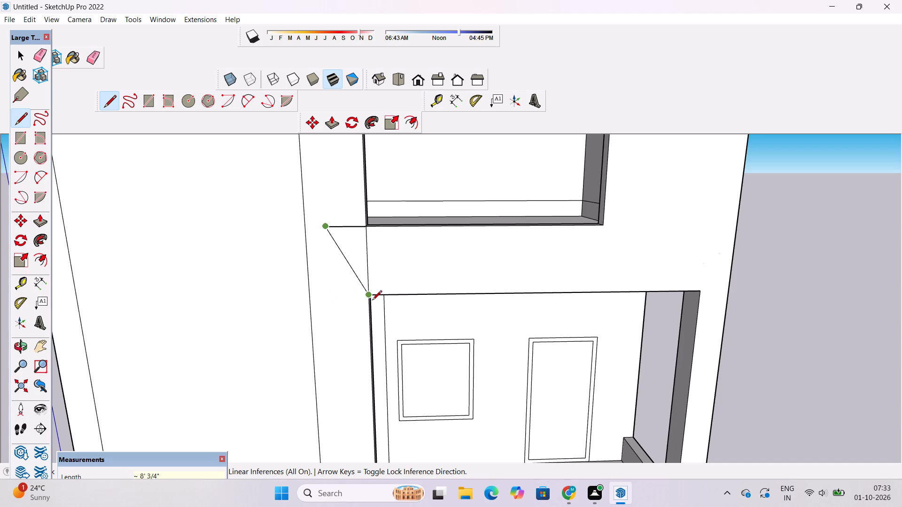
pyautogui.scroll(-7, 330, 311)
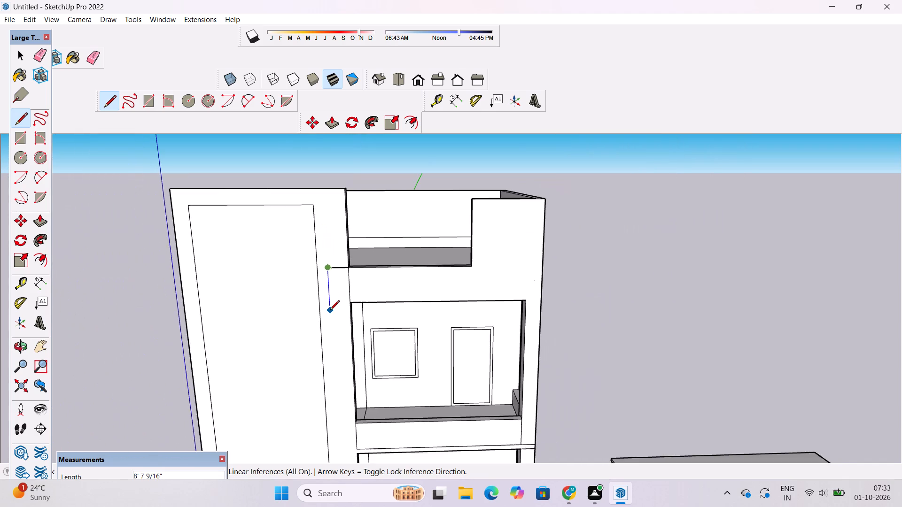
pyautogui.scroll(11, 330, 311)
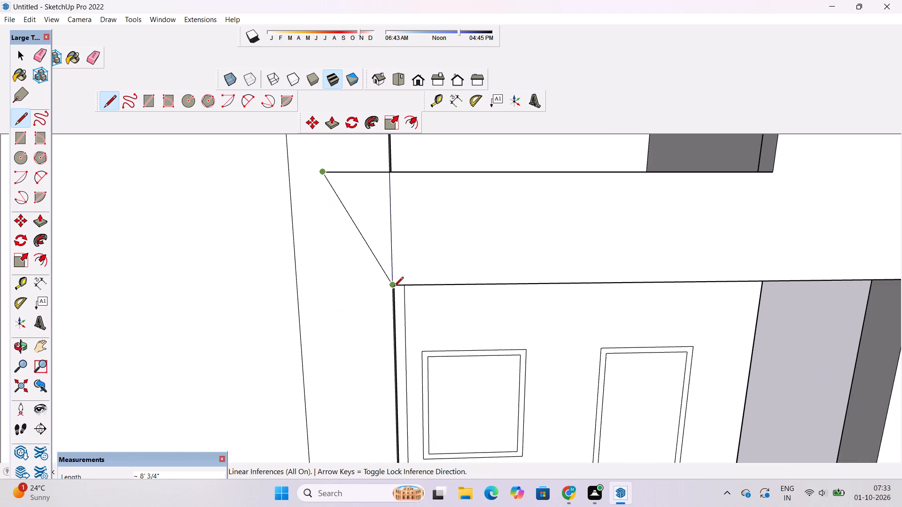
pyautogui.scroll(8, 394, 287)
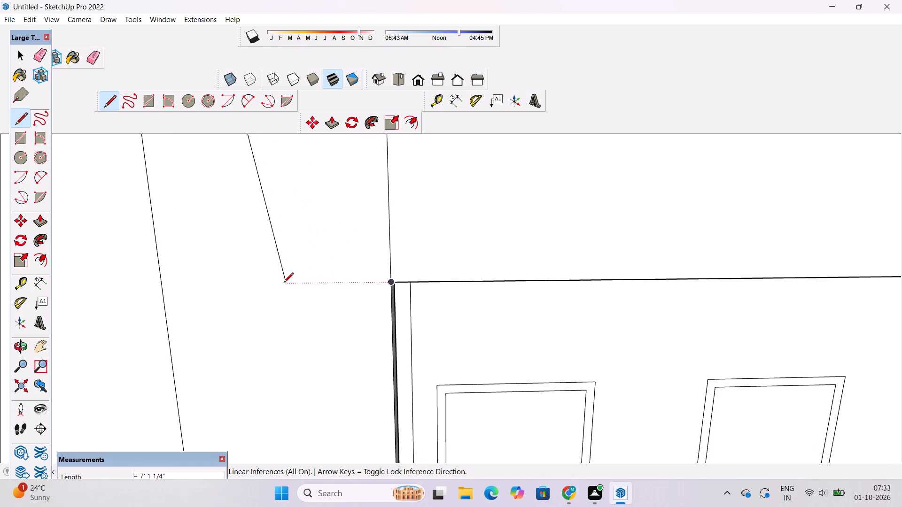
pyautogui.click(237, 287)
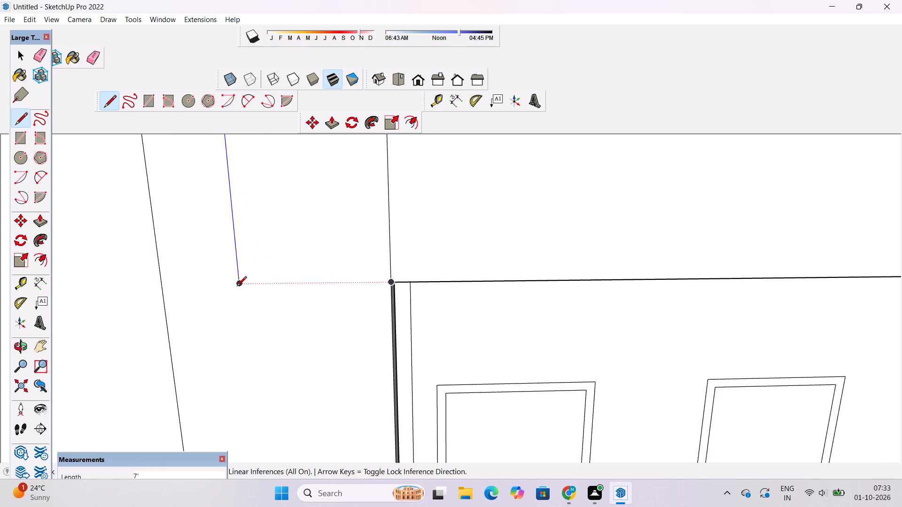
pyautogui.click(392, 283)
# Outline a second 4' wide rectangle on the solid wall, from the balcony parapet's top edge to the top of the ground-floor opening.
pyautogui.scroll(-19, 381, 251)
pyautogui.scroll(1, 378, 237)
pyautogui.scroll(-8, 378, 237)
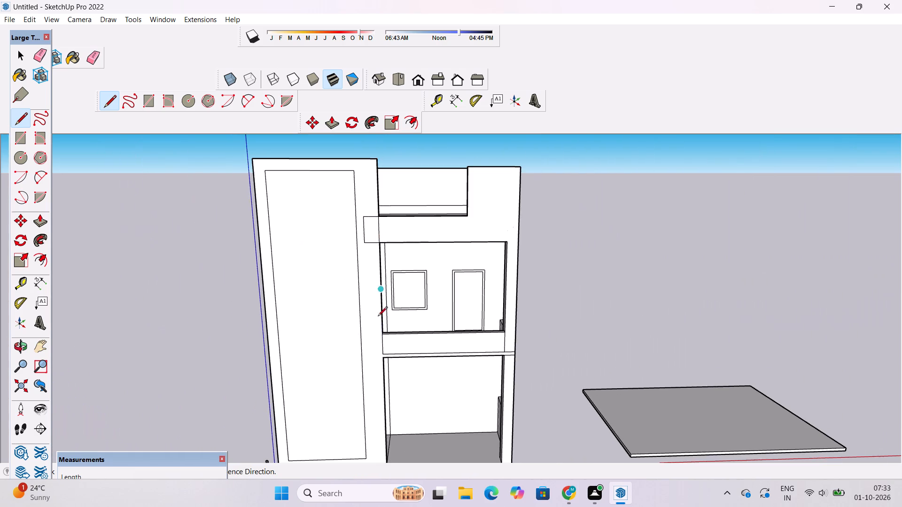
pyautogui.scroll(9, 372, 370)
pyautogui.scroll(5, 397, 282)
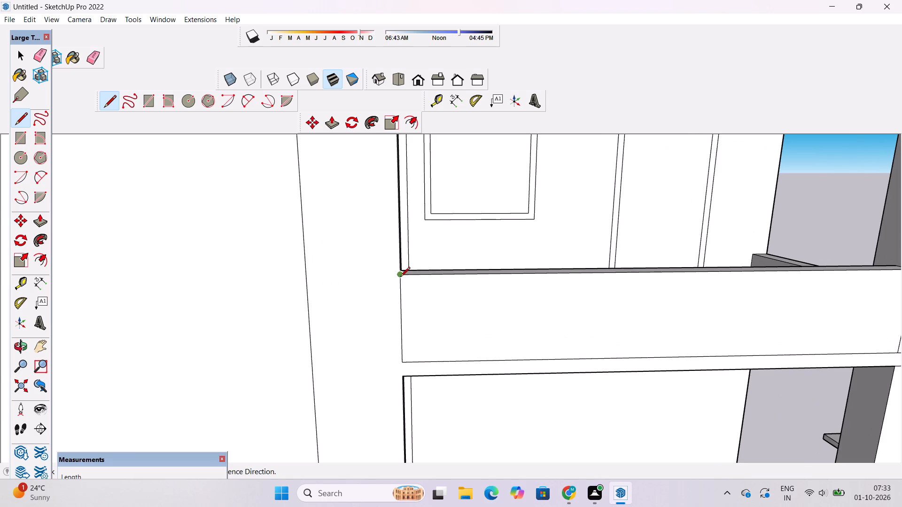
pyautogui.click(400, 277)
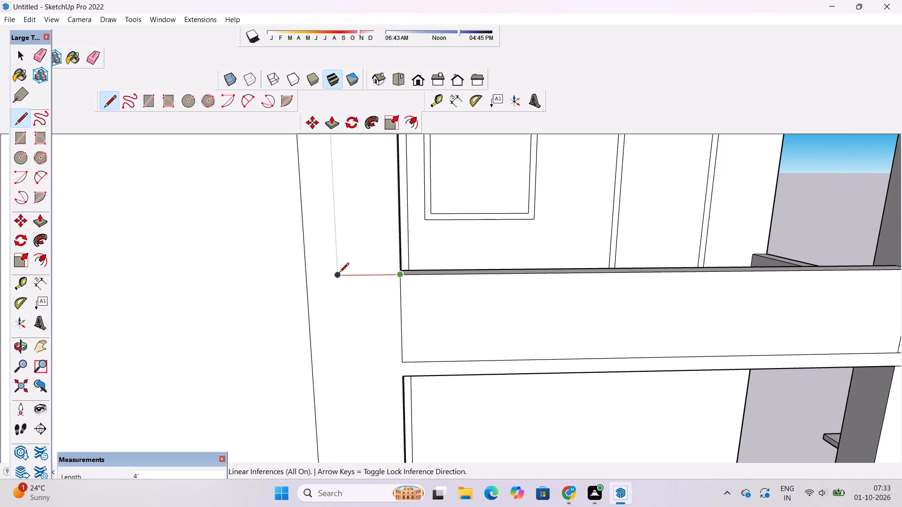
pyautogui.click(339, 273)
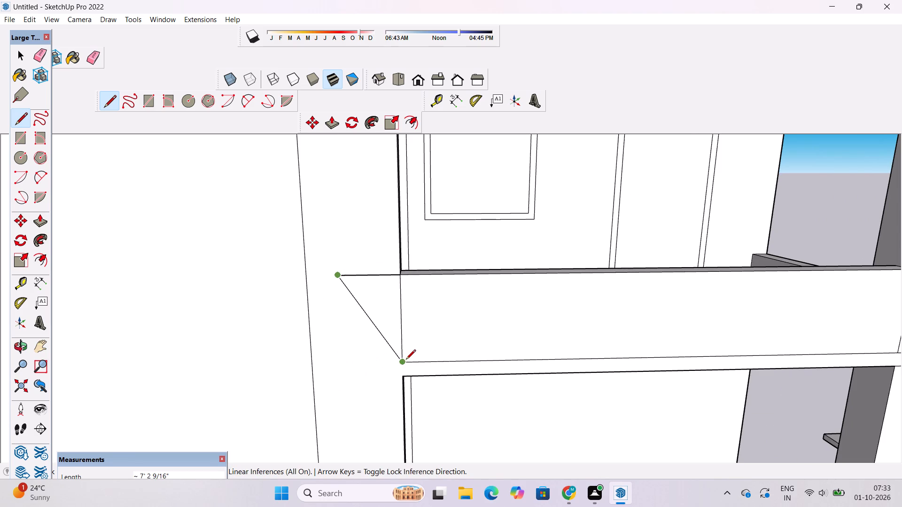
pyautogui.scroll(-15, 332, 337)
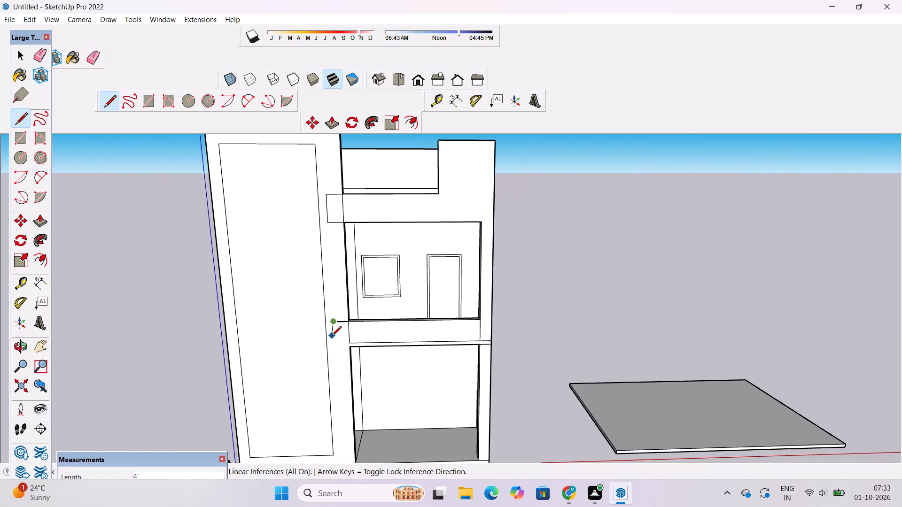
pyautogui.scroll(8, 332, 337)
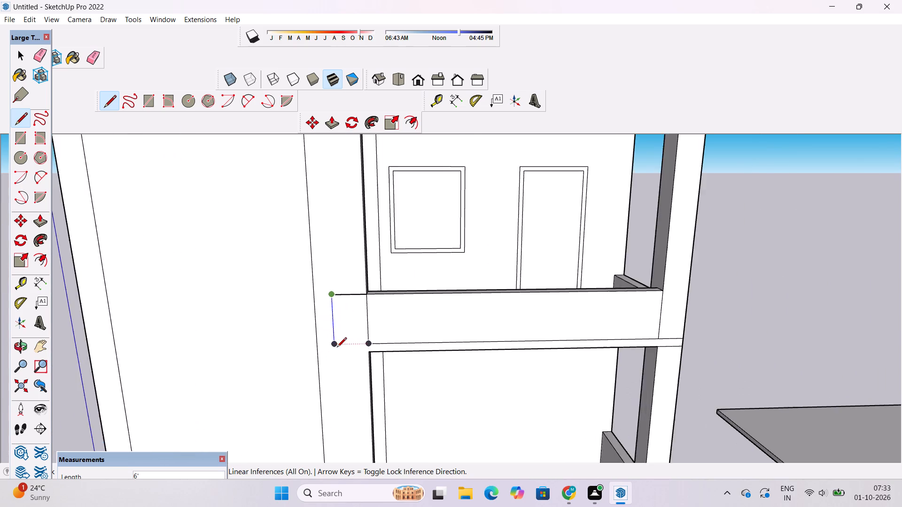
pyautogui.scroll(3, 337, 348)
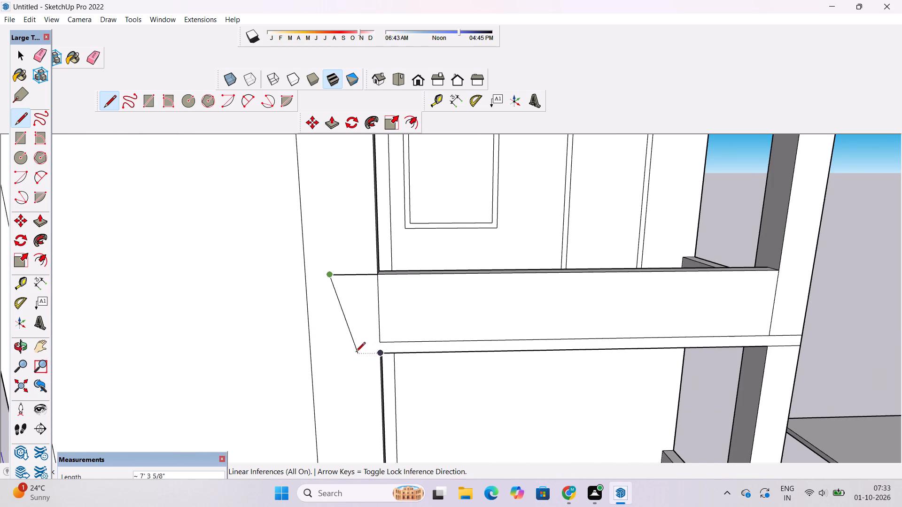
pyautogui.click(334, 354)
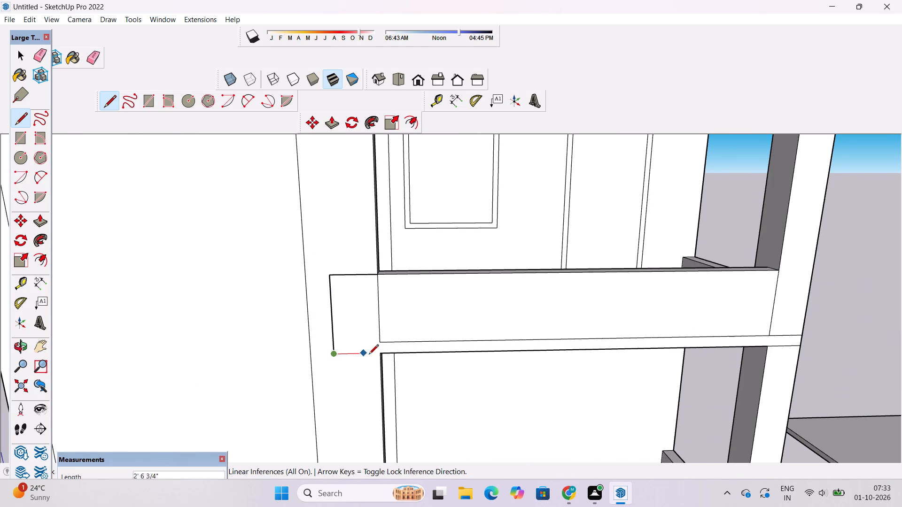
pyautogui.click(380, 355)
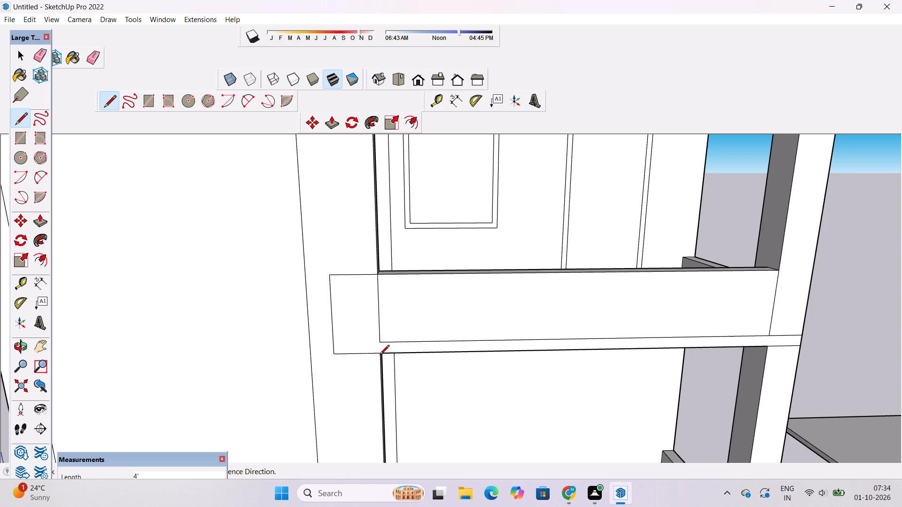
pyautogui.press('space')
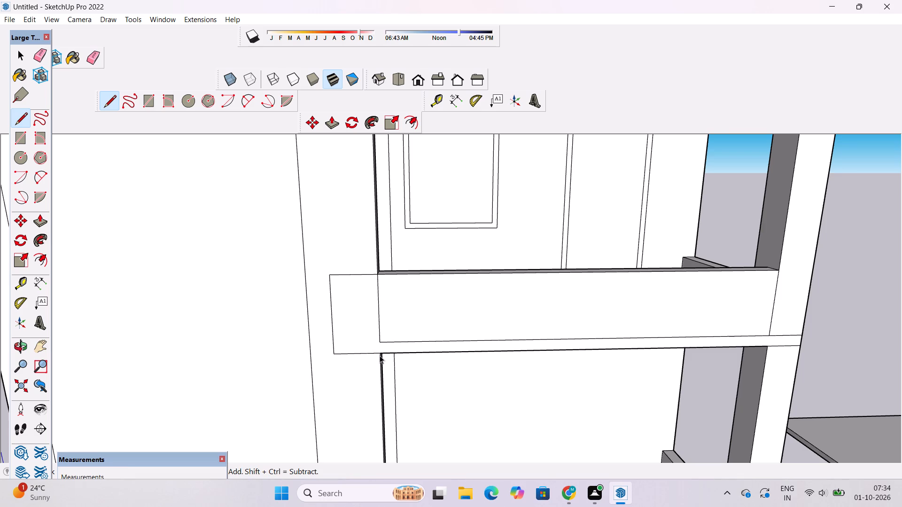
pyautogui.scroll(-3, 377, 351)
pyautogui.scroll(1, 368, 331)
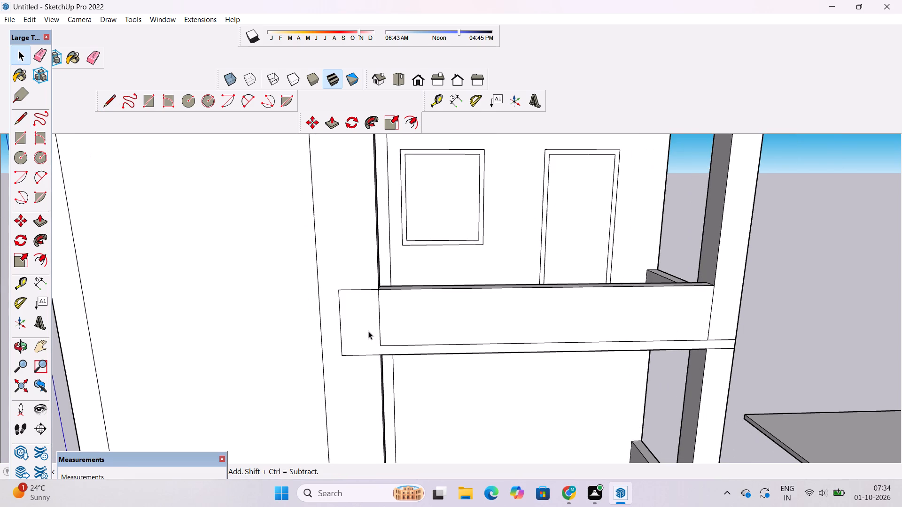
# Erase the vertical edge between the lower band extension and the balcony parapet, plus the horizontal edge along the parapet's base.
pyautogui.scroll(-2, 368, 331)
pyautogui.scroll(5, 368, 331)
pyautogui.press('e')
pyautogui.moveTo(386, 315); pyautogui.dragTo(388, 346)
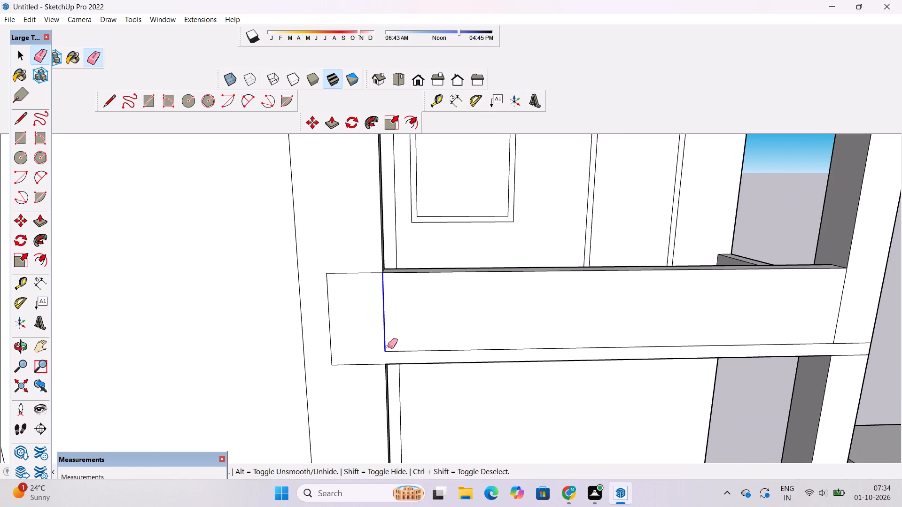
pyautogui.moveTo(388, 346); pyautogui.dragTo(439, 356)
pyautogui.scroll(-4, 431, 348)
pyautogui.scroll(1, 431, 348)
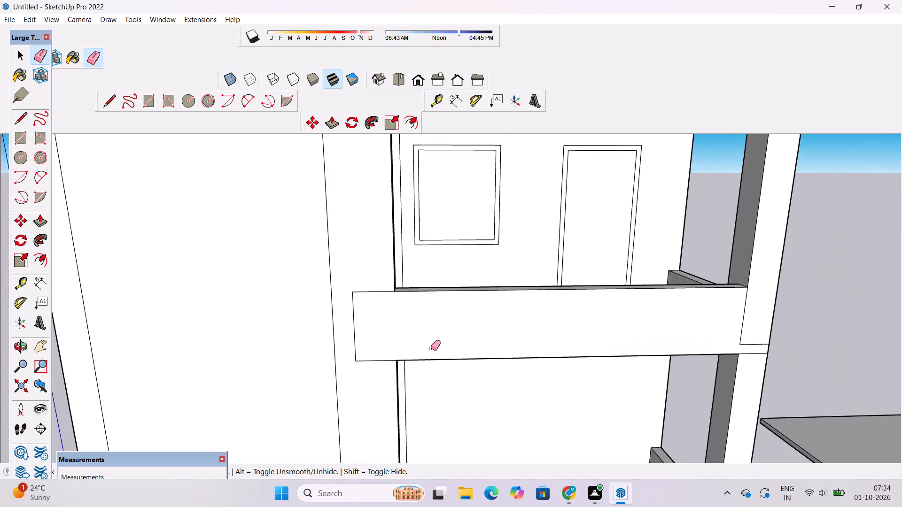
pyautogui.scroll(2, 431, 348)
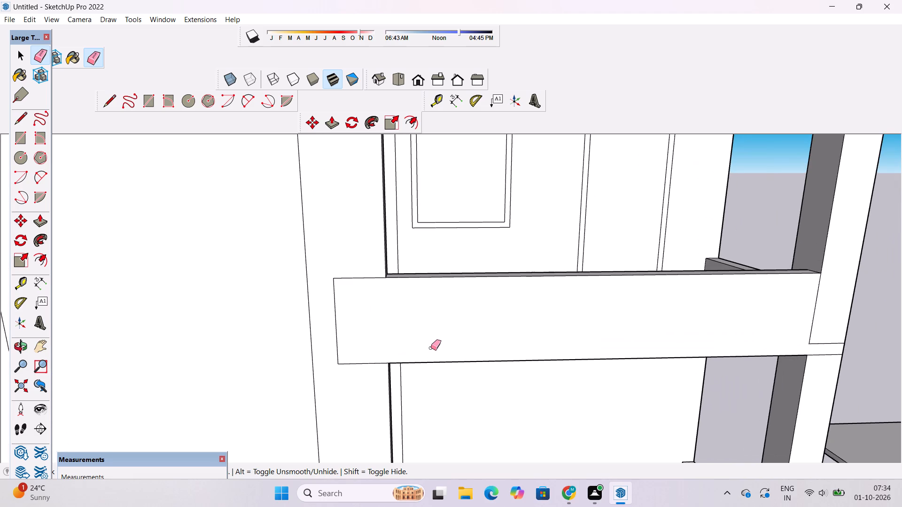
# Examine the balcony band from the front and side, focusing on where it meets the corner column.
pyautogui.press('o')
pyautogui.scroll(-10, 366, 336)
pyautogui.moveTo(560, 369); pyautogui.dragTo(542, 334)
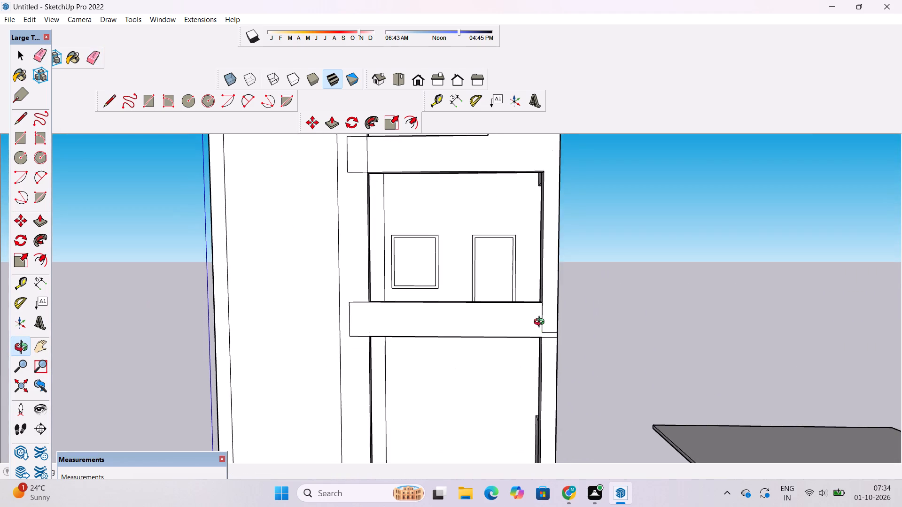
pyautogui.scroll(4, 541, 323)
pyautogui.moveTo(543, 315); pyautogui.dragTo(174, 375)
pyautogui.scroll(2, 404, 294)
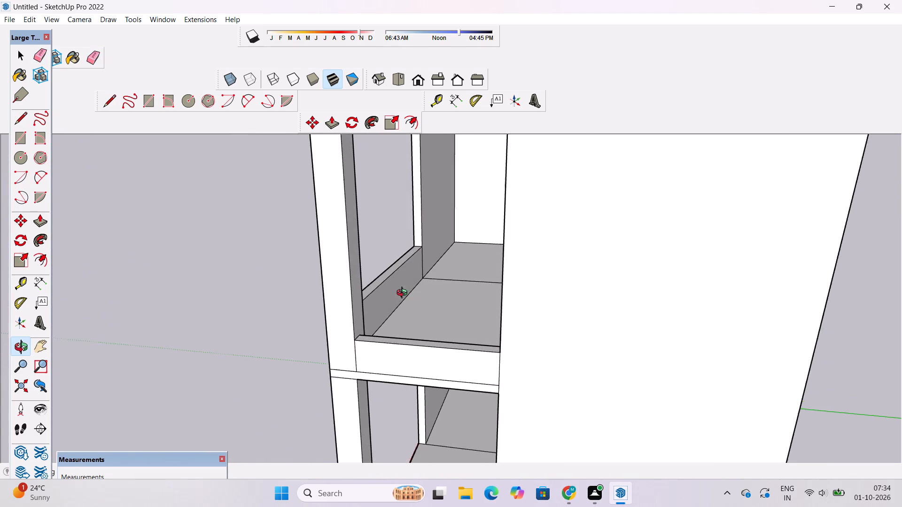
pyautogui.scroll(2, 404, 294)
pyautogui.moveTo(381, 336); pyautogui.dragTo(513, 332)
pyautogui.scroll(-5, 546, 310)
pyautogui.moveTo(459, 370); pyautogui.dragTo(540, 366)
pyautogui.scroll(-2, 554, 321)
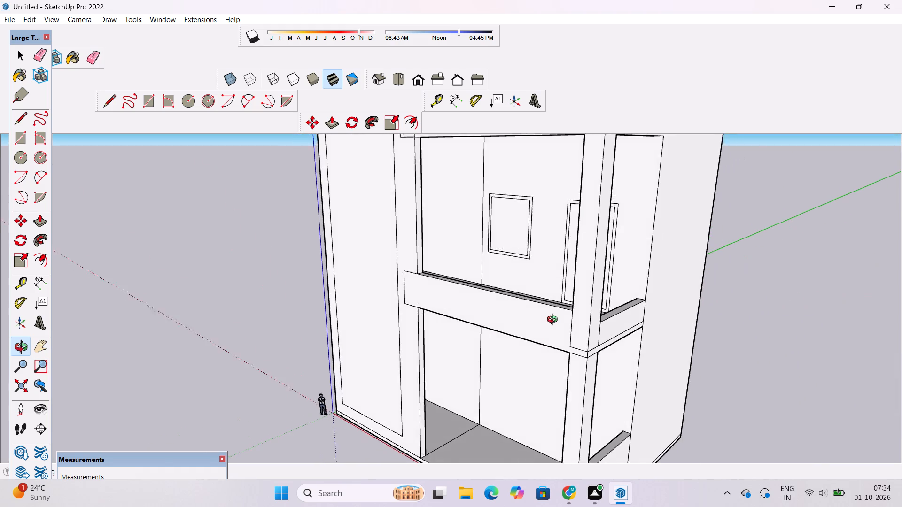
pyautogui.scroll(-2, 554, 321)
pyautogui.keyDown('shift'); pyautogui.moveTo(525, 315); pyautogui.dragTo(378, 295); pyautogui.keyUp('shift')
pyautogui.moveTo(382, 304); pyautogui.dragTo(453, 330)
pyautogui.scroll(5, 483, 329)
pyautogui.moveTo(384, 409); pyautogui.dragTo(420, 355)
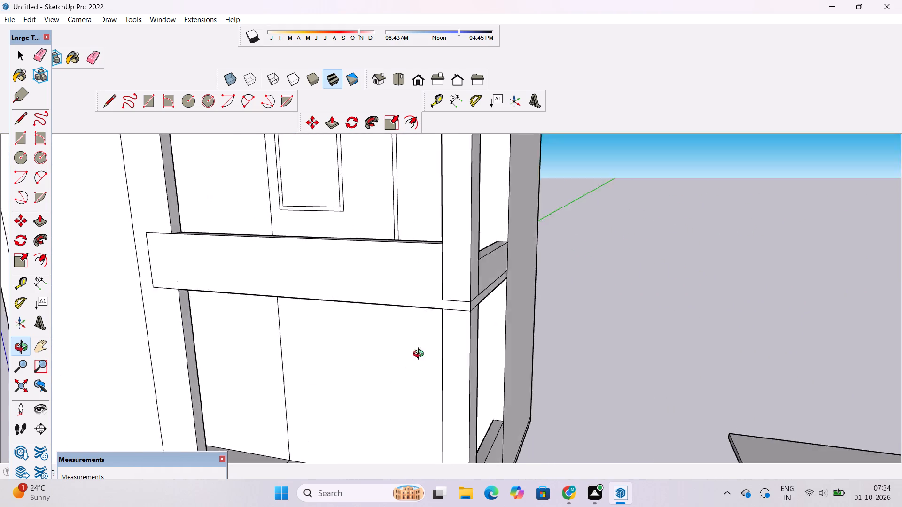
pyautogui.moveTo(420, 355); pyautogui.dragTo(430, 340)
pyautogui.scroll(4, 476, 281)
pyautogui.keyDown('shift'); pyautogui.moveTo(476, 281); pyautogui.dragTo(431, 310); pyautogui.keyUp('shift')
pyautogui.moveTo(431, 315); pyautogui.dragTo(443, 338)
pyautogui.scroll(1, 469, 330)
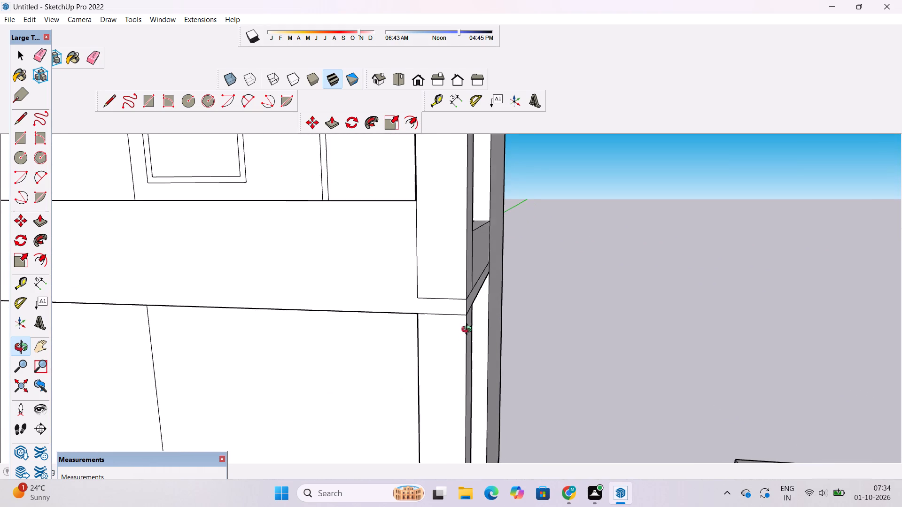
pyautogui.scroll(1, 469, 330)
pyautogui.press('e')
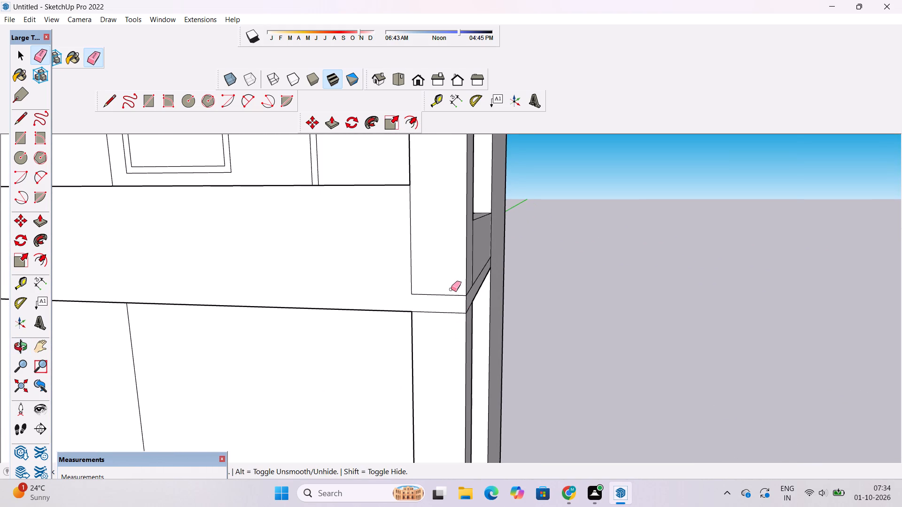
pyautogui.scroll(-16, 451, 289)
pyautogui.press('space')
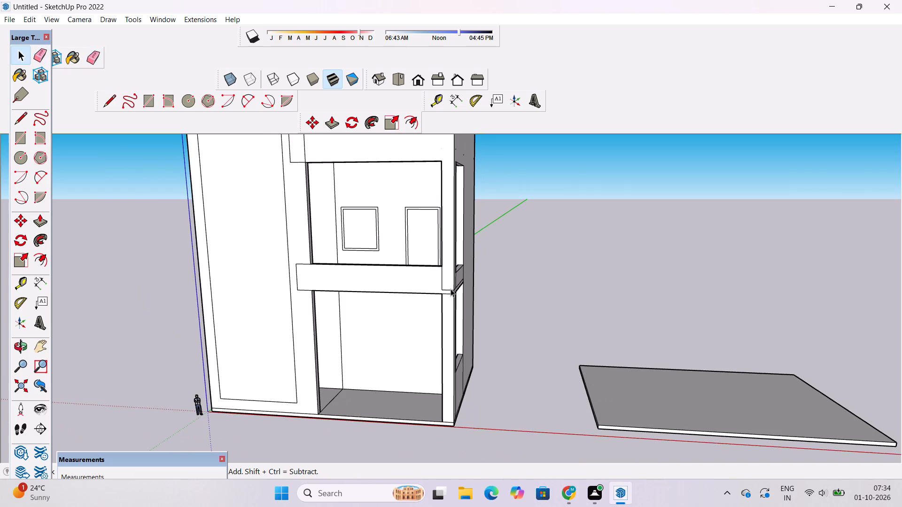
# Draw a 38' horizontal line along the balcony band from the corner column's lower corner, and a 5' vertical line up from its end.
pyautogui.write('o')
pyautogui.scroll(-5, 451, 289)
pyautogui.moveTo(443, 299); pyautogui.dragTo(509, 317)
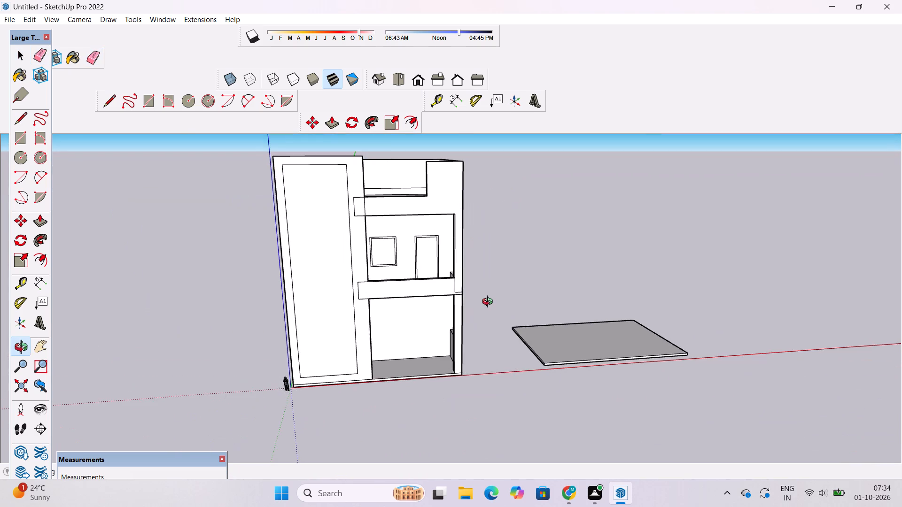
pyautogui.scroll(5, 490, 303)
pyautogui.keyDown('shift'); pyautogui.moveTo(419, 302); pyautogui.dragTo(499, 337); pyautogui.keyUp('shift')
pyautogui.scroll(5, 499, 327)
pyautogui.moveTo(503, 335); pyautogui.dragTo(492, 317)
pyautogui.keyDown('shift'); pyautogui.moveTo(502, 326); pyautogui.dragTo(506, 304); pyautogui.keyUp('shift')
pyautogui.moveTo(506, 304); pyautogui.dragTo(483, 307)
pyautogui.scroll(-1, 483, 307)
pyautogui.keyDown('shift'); pyautogui.moveTo(483, 307); pyautogui.dragTo(495, 321); pyautogui.keyUp('shift')
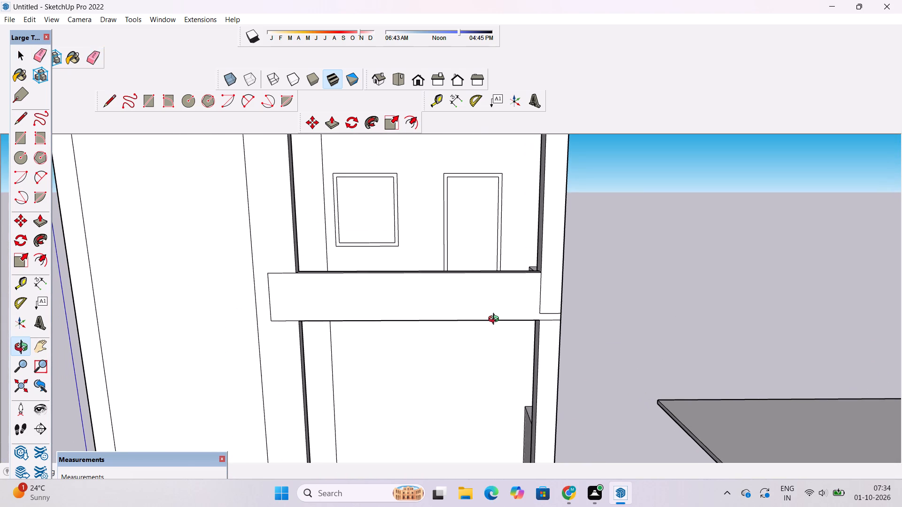
pyautogui.scroll(1, 496, 320)
pyautogui.press('l')
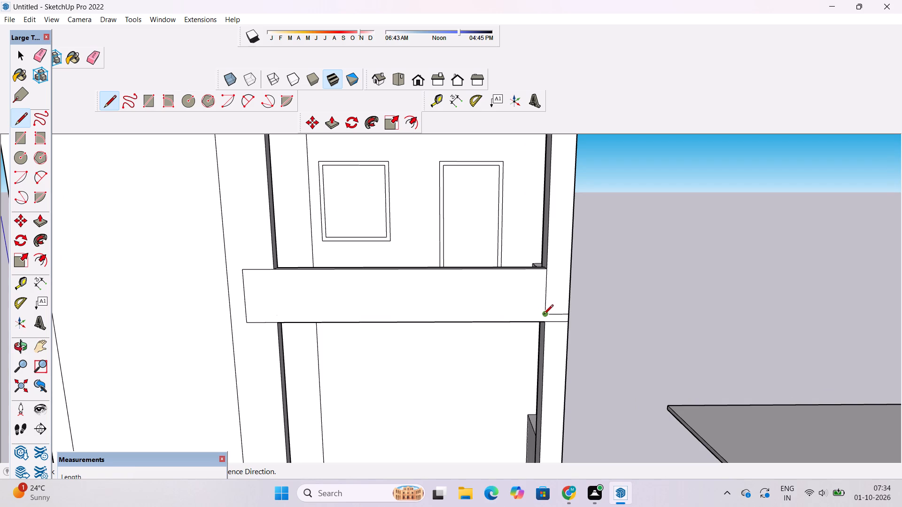
pyautogui.click(544, 315)
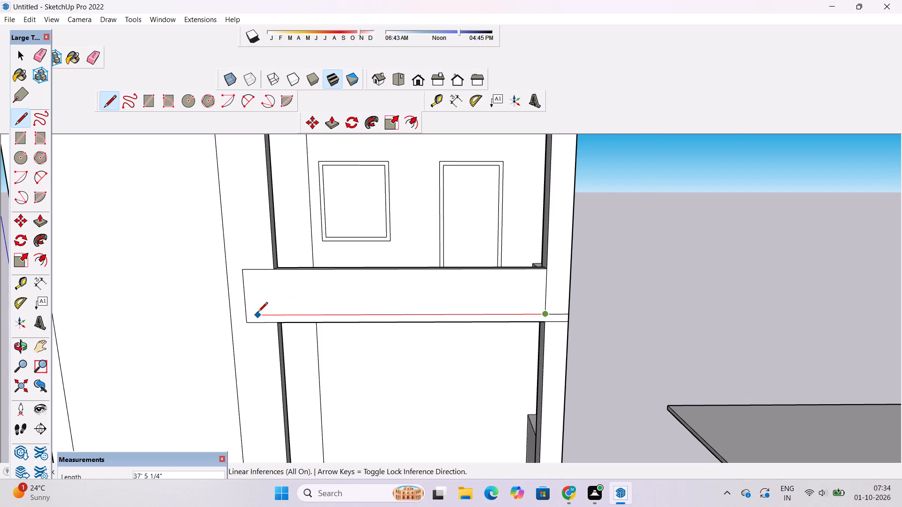
pyautogui.scroll(4, 258, 313)
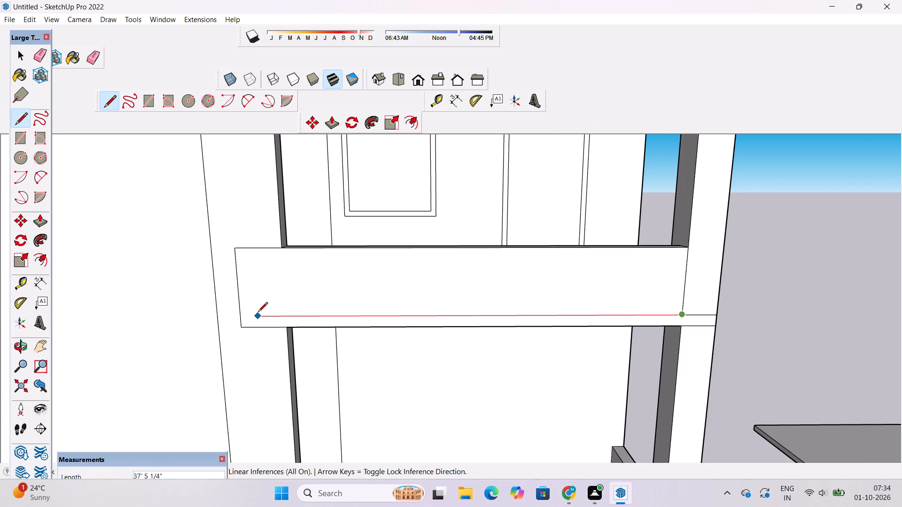
pyautogui.write("38'")
pyautogui.press('Return')
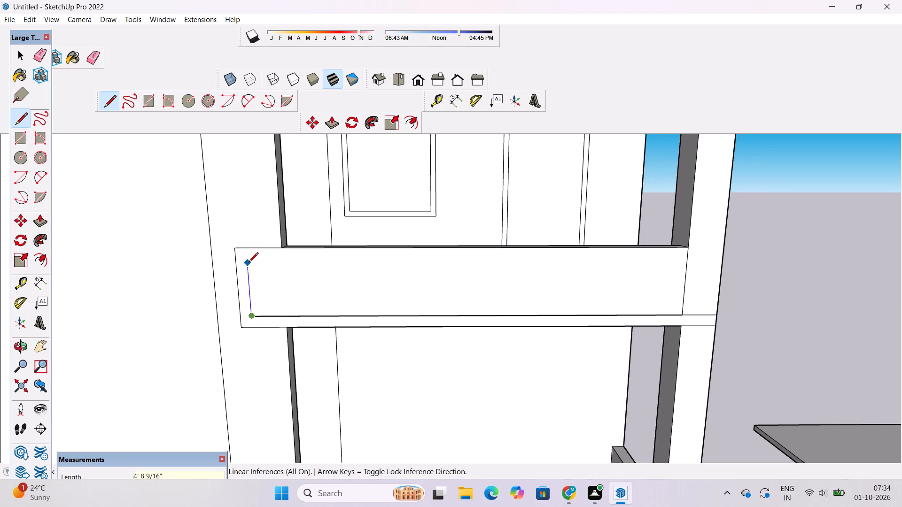
pyautogui.write("5'")
pyautogui.press('Return')
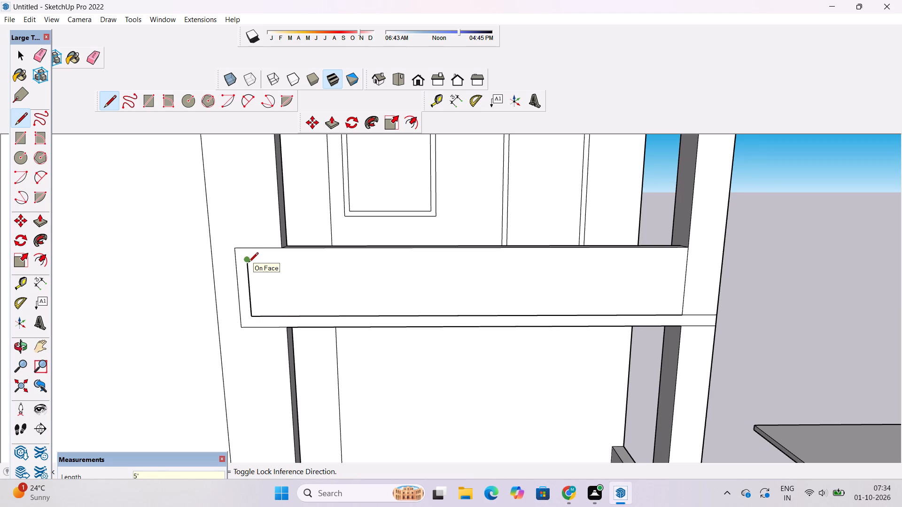
# Draw a horizontal line about 41' 1" long from the top of the 5' line to the facade's outer corner edge.
pyautogui.scroll(-6, 341, 286)
pyautogui.scroll(1, 526, 278)
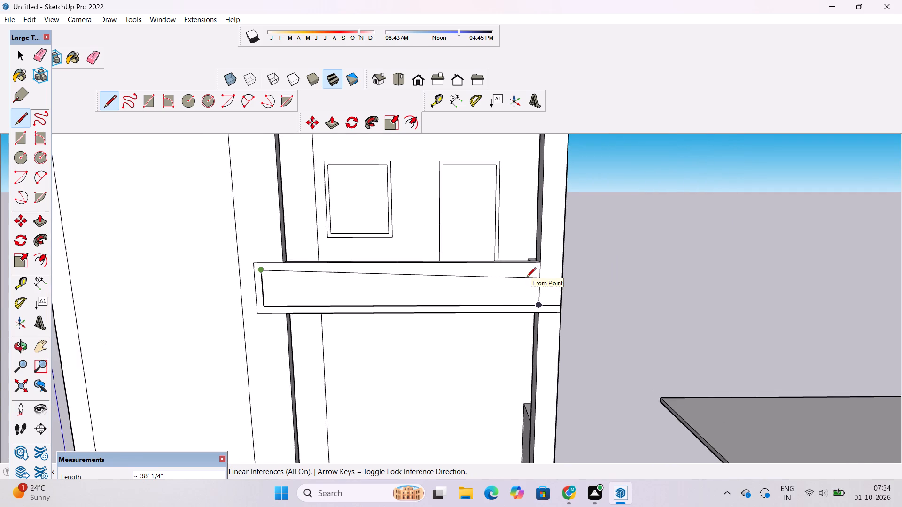
pyautogui.scroll(4, 526, 278)
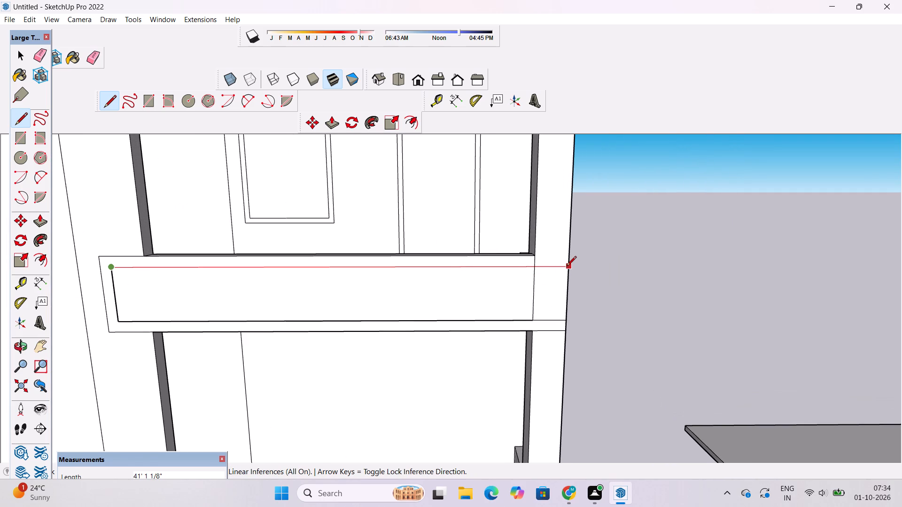
pyautogui.click(567, 267)
pyautogui.scroll(-1, 567, 267)
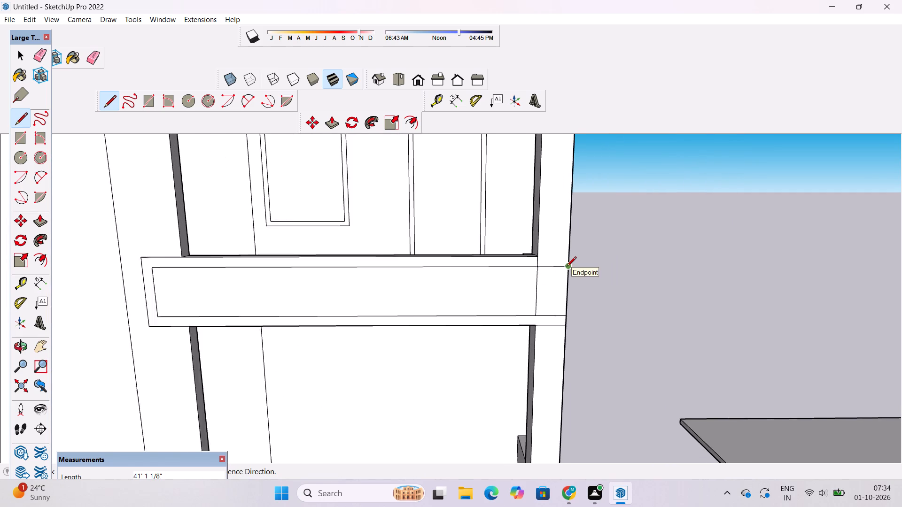
pyautogui.scroll(-1, 567, 267)
pyautogui.scroll(1, 567, 267)
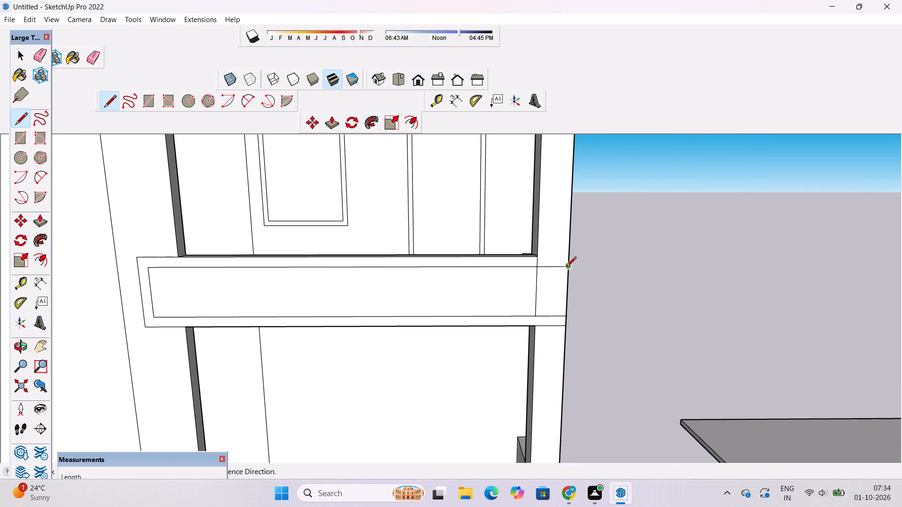
# Push/Pull the top face of the side balcony parapet up 2', using the front parapet's top as reference.
pyautogui.press('o')
pyautogui.scroll(-12, 527, 264)
pyautogui.moveTo(584, 281); pyautogui.dragTo(355, 275)
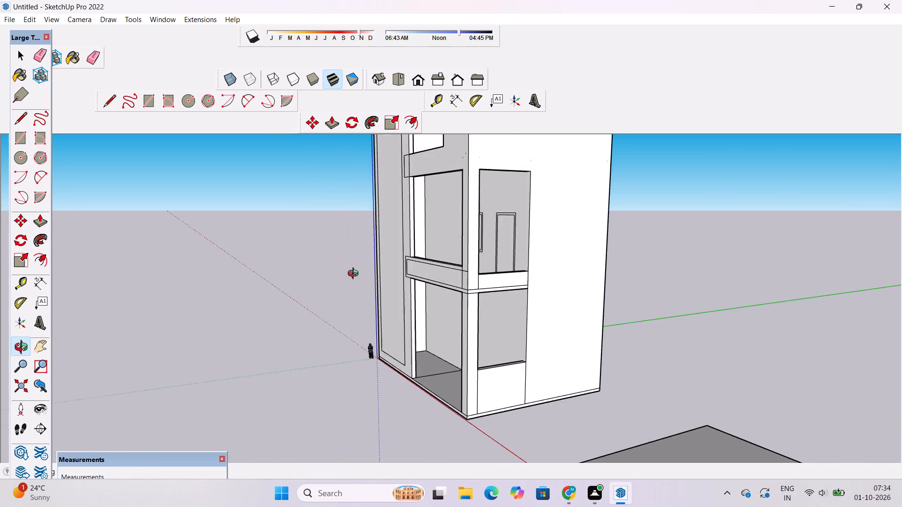
pyautogui.scroll(7, 500, 295)
pyautogui.moveTo(489, 276); pyautogui.dragTo(414, 330)
pyautogui.scroll(-2, 405, 320)
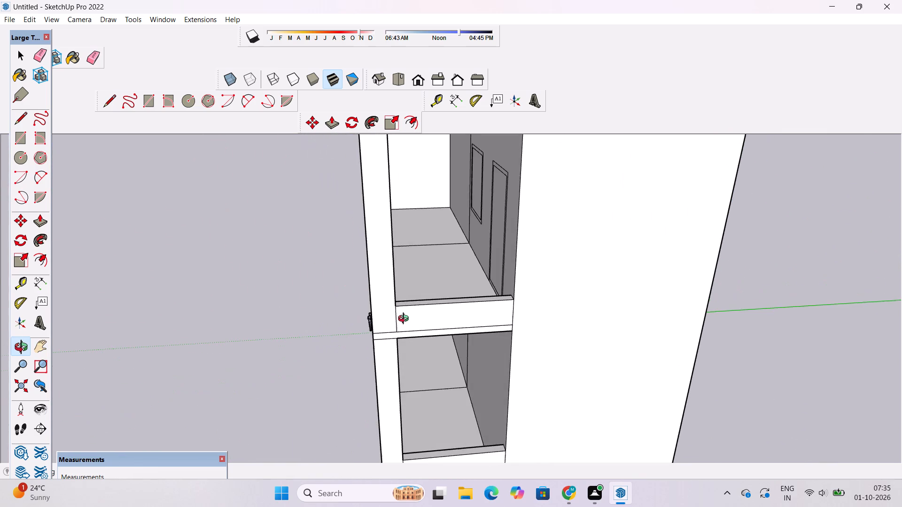
pyautogui.scroll(4, 407, 302)
pyautogui.moveTo(412, 305); pyautogui.dragTo(415, 313)
pyautogui.scroll(2, 418, 315)
pyautogui.moveTo(451, 331); pyautogui.dragTo(464, 336)
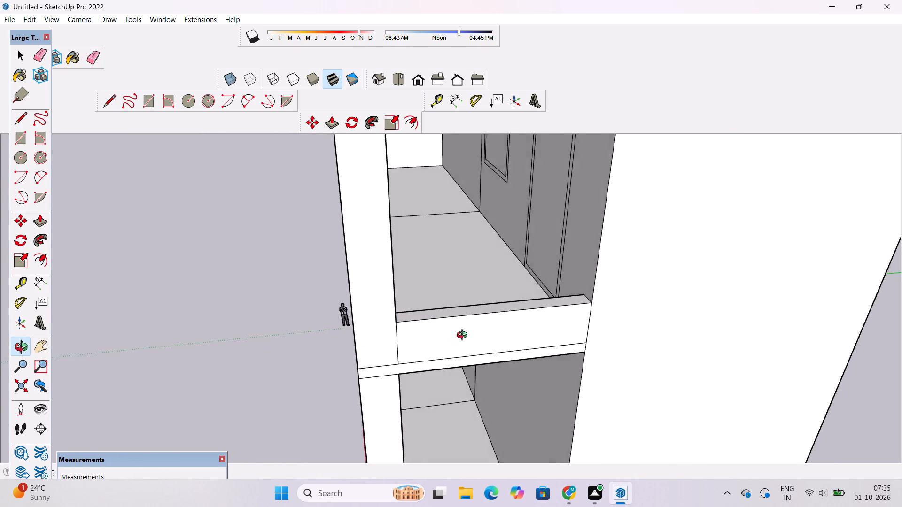
pyautogui.moveTo(464, 336); pyautogui.dragTo(558, 376)
pyautogui.press('p')
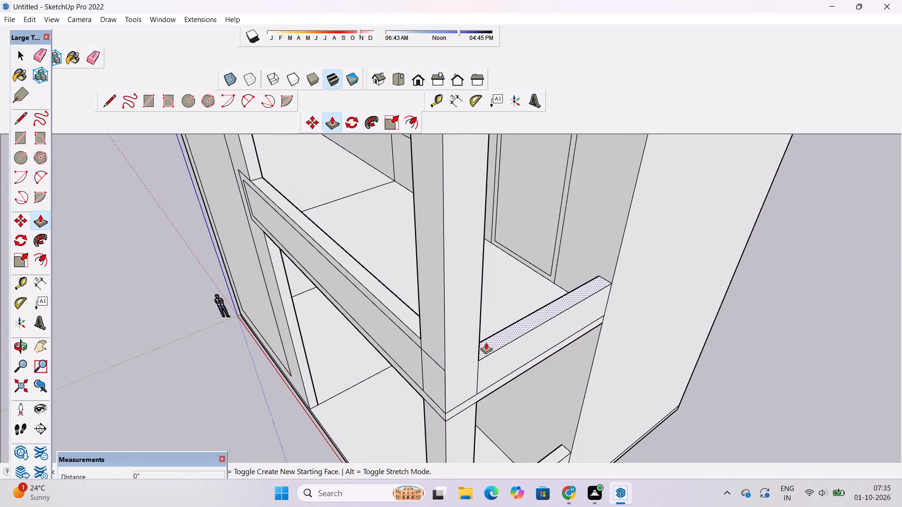
pyautogui.click(488, 344)
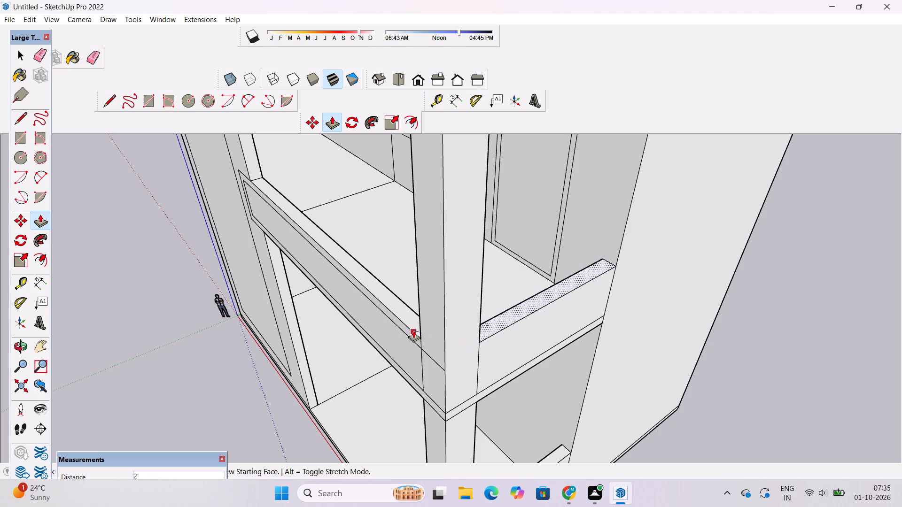
pyautogui.click(413, 330)
# Erase the vertical edge crossing the balcony band's inner outline at the corner column.
pyautogui.press('o')
pyautogui.scroll(-11, 435, 319)
pyautogui.moveTo(417, 368); pyautogui.dragTo(509, 290)
pyautogui.scroll(3, 497, 298)
pyautogui.moveTo(467, 317); pyautogui.dragTo(552, 309)
pyautogui.scroll(5, 544, 305)
pyautogui.scroll(-5, 544, 305)
pyautogui.keyDown('shift'); pyautogui.moveTo(542, 305); pyautogui.dragTo(584, 330); pyautogui.keyUp('shift')
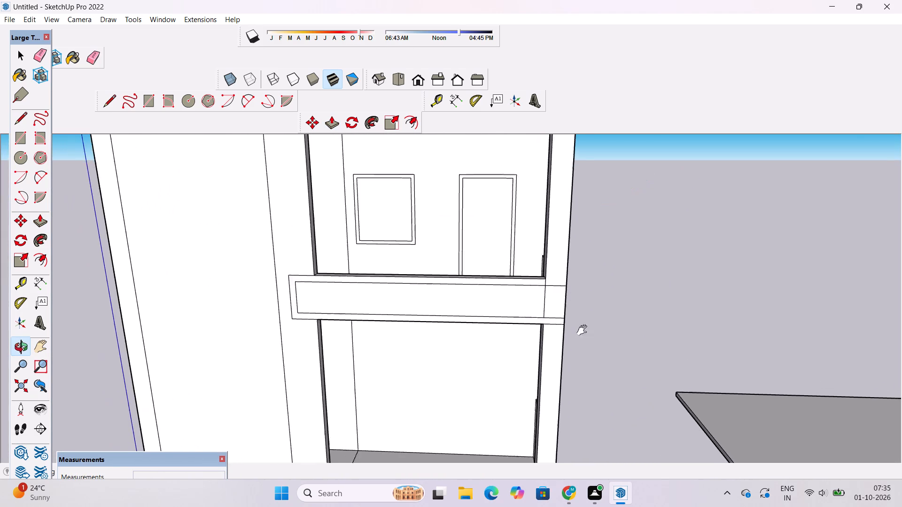
pyautogui.keyDown('shift'); pyautogui.moveTo(584, 330); pyautogui.dragTo(588, 333); pyautogui.keyUp('shift')
pyautogui.scroll(4, 561, 305)
pyautogui.moveTo(561, 305); pyautogui.dragTo(570, 302)
pyautogui.scroll(7, 565, 301)
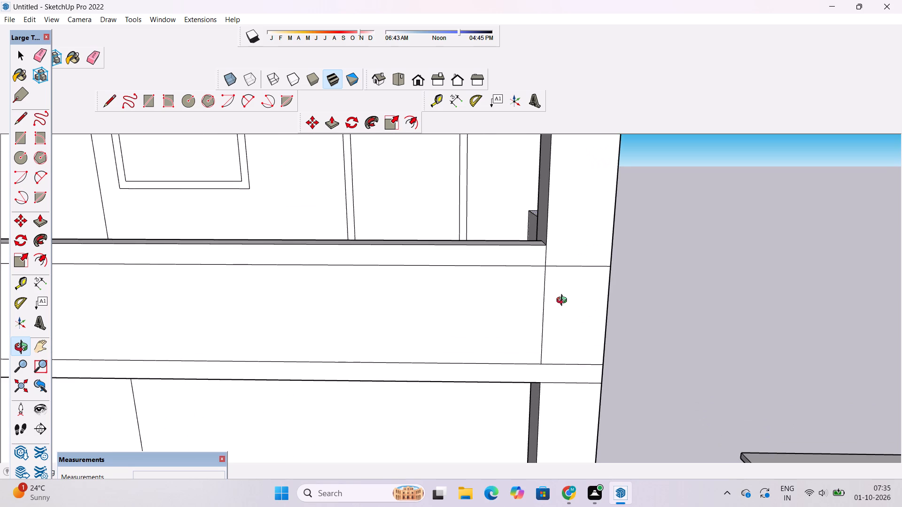
pyautogui.moveTo(564, 301); pyautogui.dragTo(576, 301)
pyautogui.press('e')
pyautogui.moveTo(578, 297); pyautogui.dragTo(548, 316)
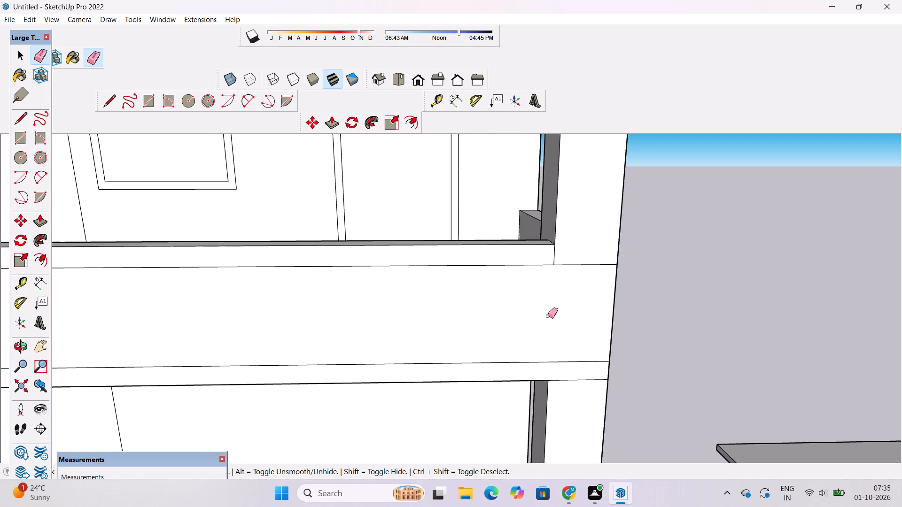
# Draw a square of about 1' 5 3/8" inside the upper balcony band's extension on the solid wall.
pyautogui.press('o')
pyautogui.scroll(-16, 548, 316)
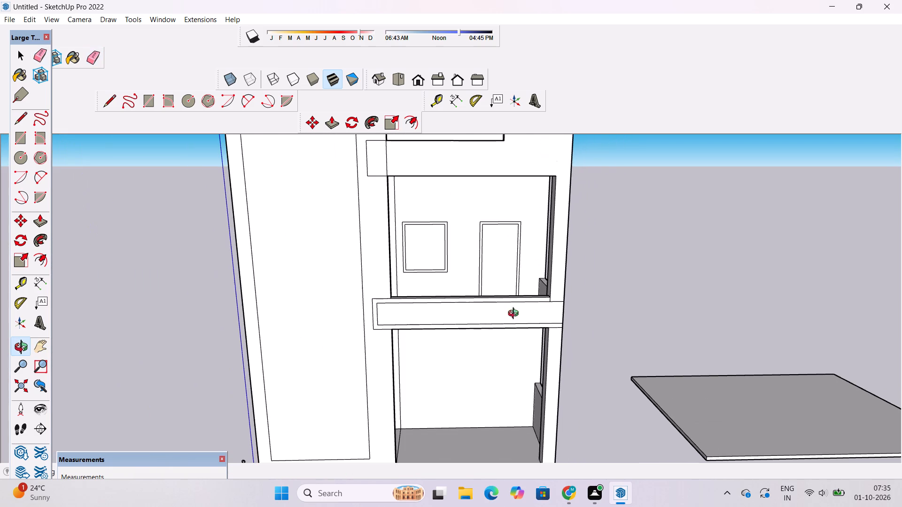
pyautogui.moveTo(350, 345); pyautogui.dragTo(454, 367)
pyautogui.scroll(-3, 460, 322)
pyautogui.keyDown('shift'); pyautogui.moveTo(460, 321); pyautogui.dragTo(460, 362); pyautogui.keyUp('shift')
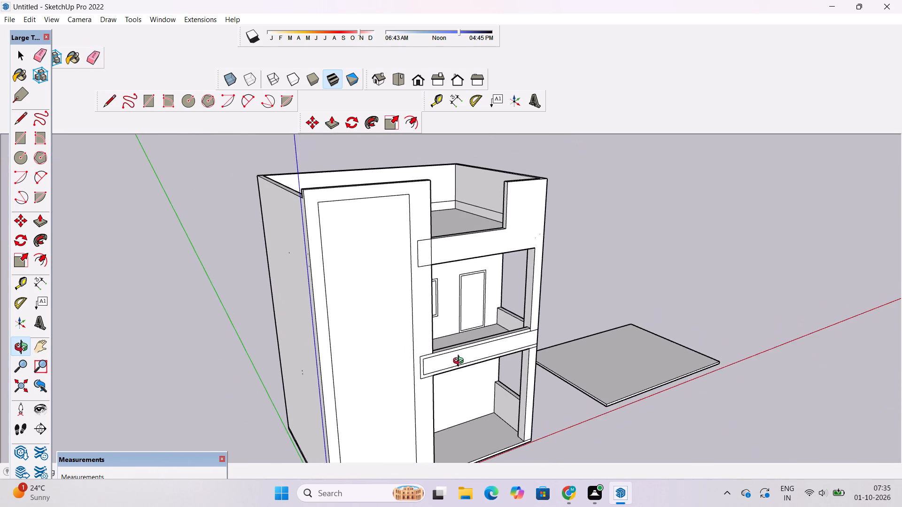
pyautogui.moveTo(460, 362); pyautogui.dragTo(392, 372)
pyautogui.scroll(5, 384, 282)
pyautogui.moveTo(429, 253); pyautogui.dragTo(392, 303)
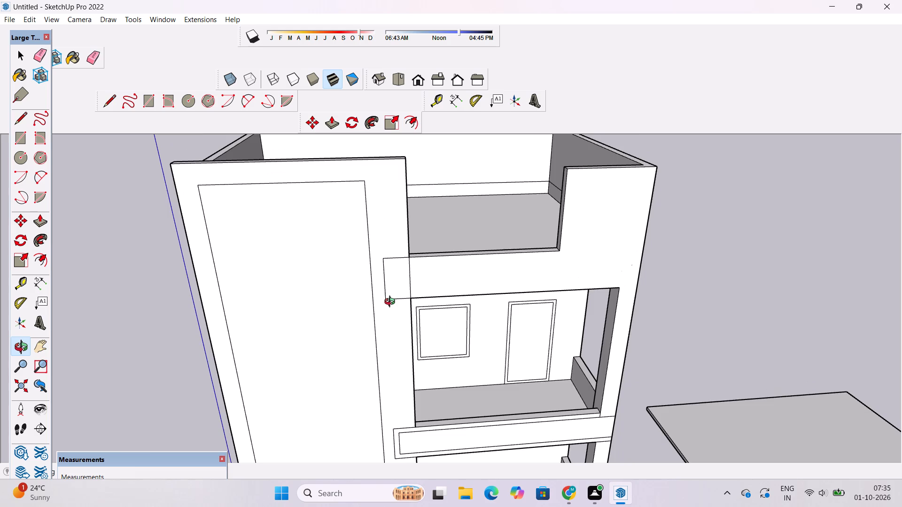
pyautogui.scroll(5, 394, 288)
pyautogui.moveTo(409, 315); pyautogui.dragTo(409, 276)
pyautogui.keyDown('shift'); pyautogui.moveTo(409, 273); pyautogui.dragTo(398, 315); pyautogui.keyUp('shift')
pyautogui.moveTo(398, 321); pyautogui.dragTo(402, 300)
pyautogui.scroll(3, 400, 289)
pyautogui.scroll(-4, 400, 289)
pyautogui.keyDown('shift'); pyautogui.moveTo(400, 286); pyautogui.dragTo(381, 303); pyautogui.keyUp('shift')
pyautogui.scroll(-5, 381, 303)
pyautogui.moveTo(381, 303); pyautogui.dragTo(548, 396)
pyautogui.scroll(3, 509, 338)
pyautogui.keyDown('shift'); pyautogui.moveTo(508, 330); pyautogui.dragTo(449, 313); pyautogui.keyUp('shift')
pyautogui.scroll(-2, 449, 311)
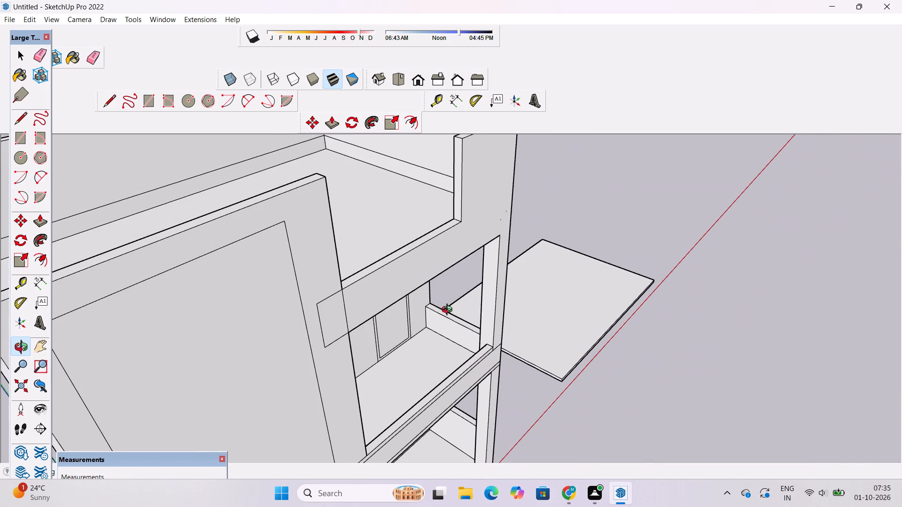
pyautogui.scroll(4, 351, 304)
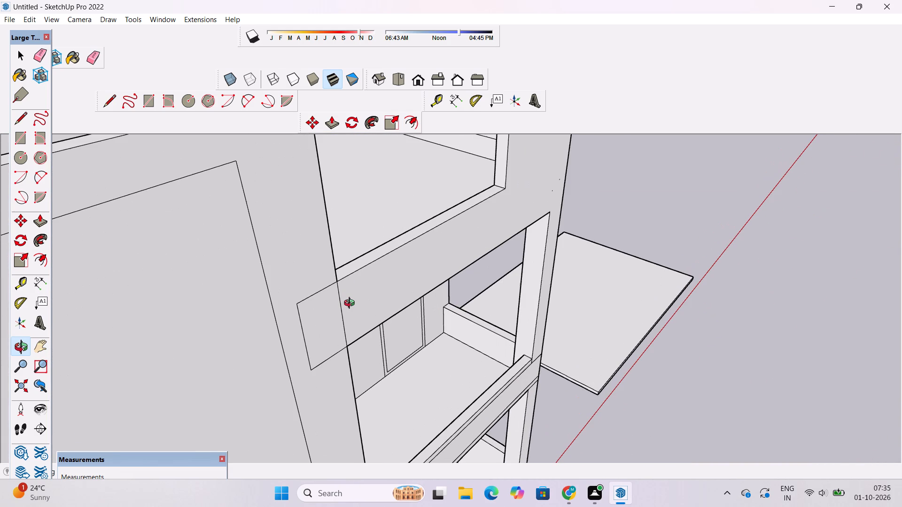
pyautogui.press('r')
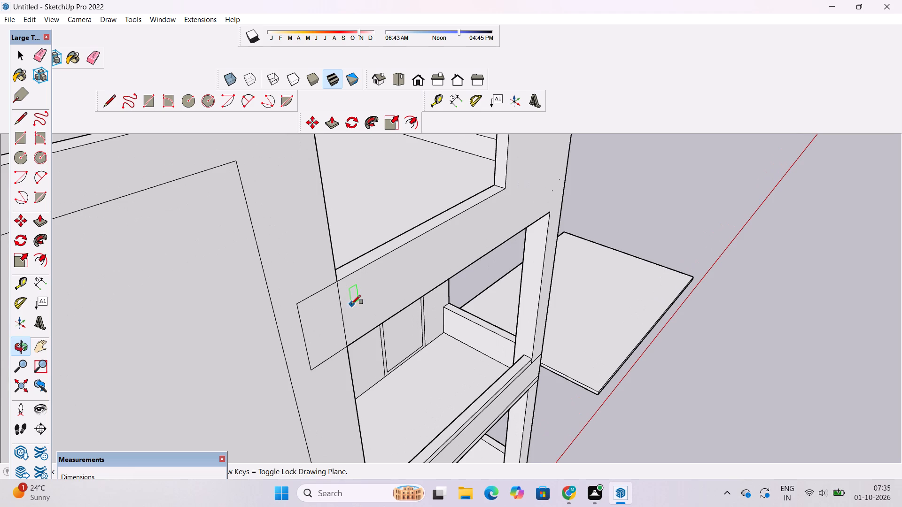
pyautogui.scroll(-3, 313, 303)
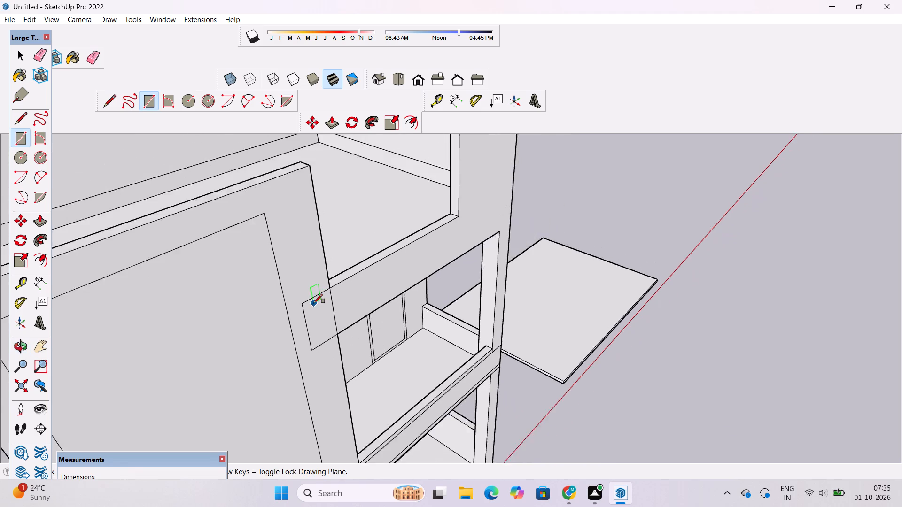
pyautogui.scroll(-2, 313, 303)
pyautogui.scroll(7, 323, 327)
pyautogui.scroll(-9, 321, 318)
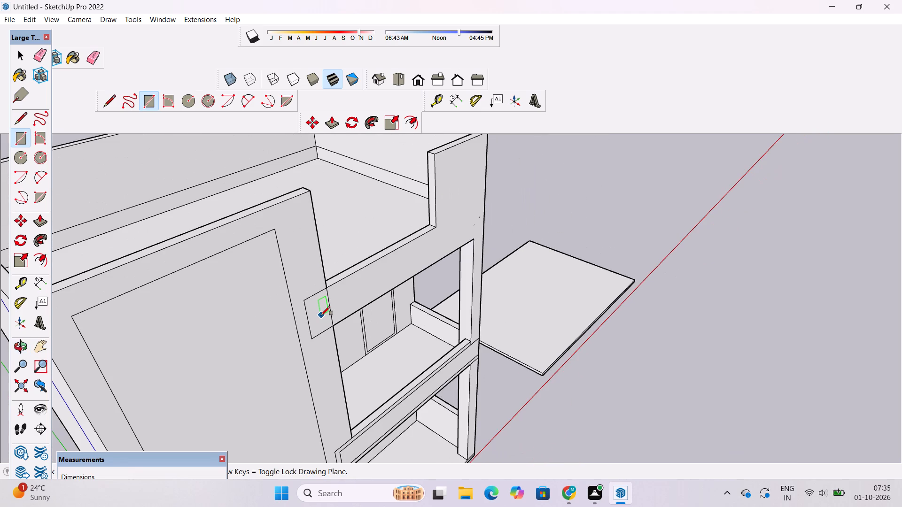
pyautogui.scroll(-4, 321, 313)
pyautogui.scroll(9, 316, 303)
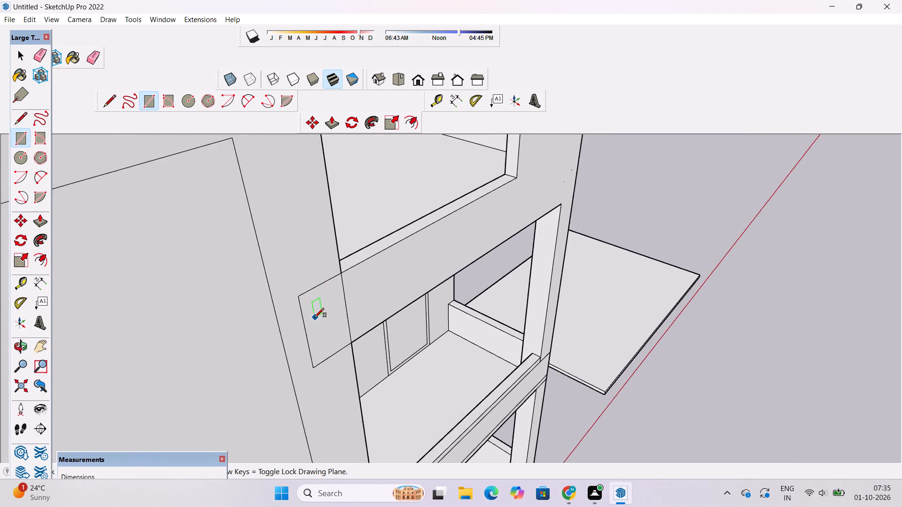
pyautogui.scroll(10, 315, 317)
pyautogui.click(322, 312)
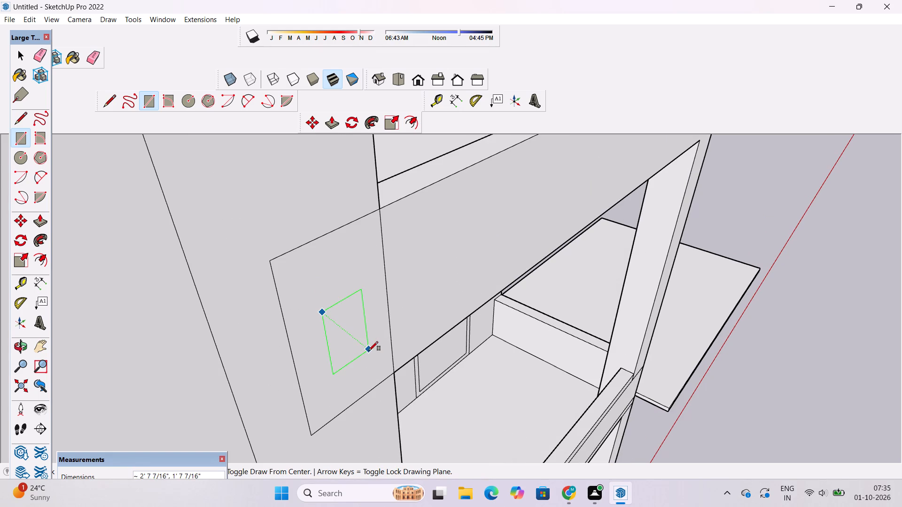
pyautogui.scroll(5, 365, 338)
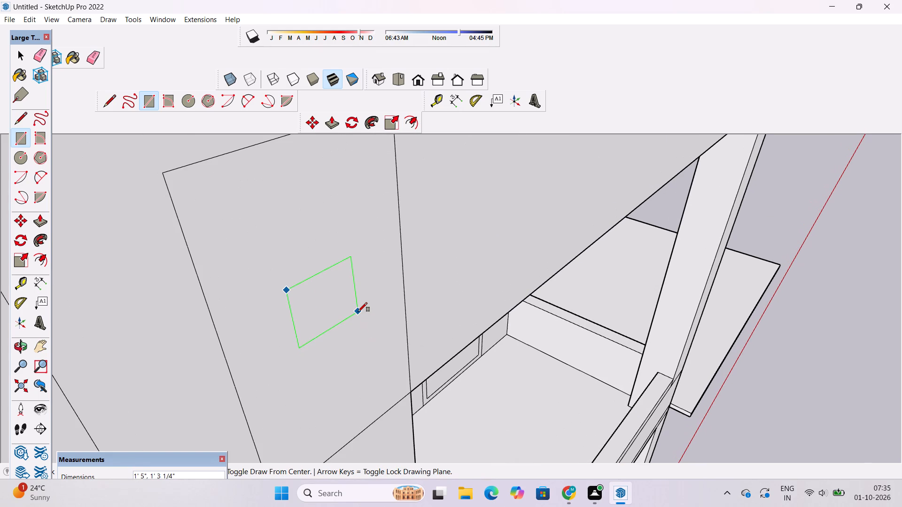
pyautogui.click(359, 319)
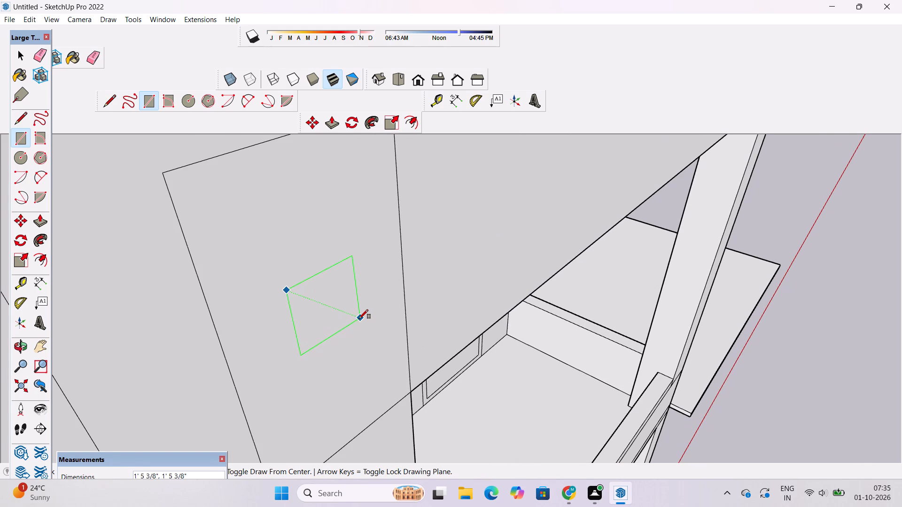
pyautogui.press('space')
# Move the small square straight down about 1' 5 1/2" within the upper band's extension.
pyautogui.write('o')
pyautogui.scroll(-7, 359, 319)
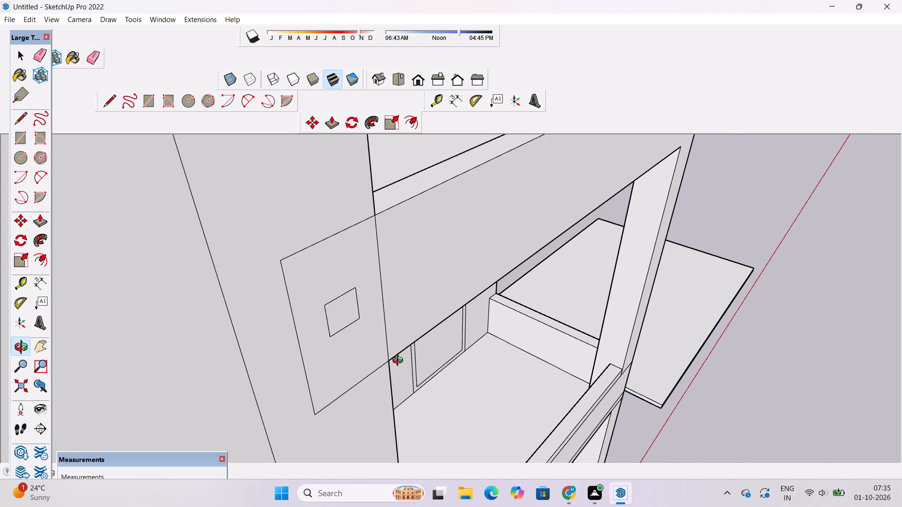
pyautogui.moveTo(400, 362); pyautogui.dragTo(313, 339)
pyautogui.scroll(-10, 308, 331)
pyautogui.moveTo(295, 298); pyautogui.dragTo(293, 269)
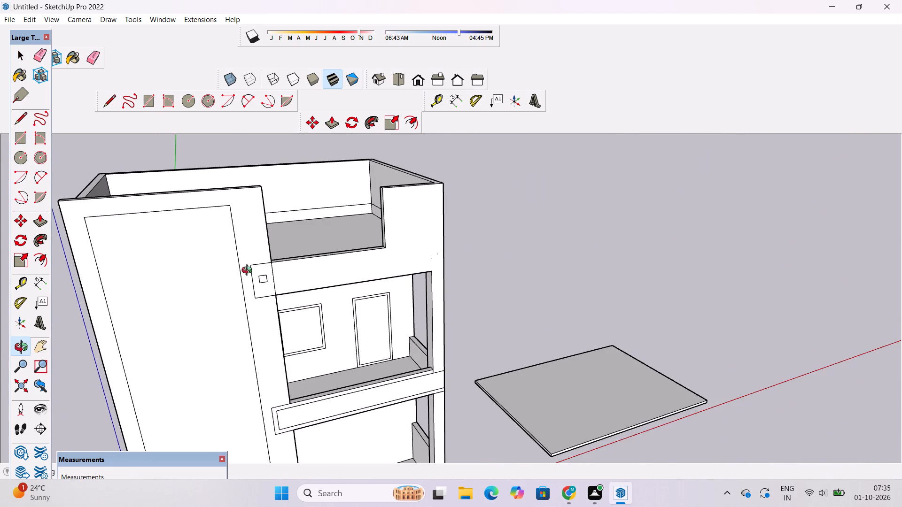
pyautogui.scroll(4, 249, 271)
pyautogui.keyDown('shift'); pyautogui.moveTo(283, 302); pyautogui.dragTo(295, 343); pyautogui.keyUp('shift')
pyautogui.moveTo(300, 347); pyautogui.dragTo(296, 325)
pyautogui.scroll(5, 296, 315)
pyautogui.keyDown('shift'); pyautogui.moveTo(296, 315); pyautogui.dragTo(307, 335); pyautogui.keyUp('shift')
pyautogui.scroll(5, 276, 322)
pyautogui.moveTo(276, 322); pyautogui.dragTo(267, 329)
pyautogui.keyDown('shift'); pyautogui.moveTo(267, 329); pyautogui.dragTo(267, 323); pyautogui.keyUp('shift')
pyautogui.keyDown('shift'); pyautogui.moveTo(267, 323); pyautogui.dragTo(272, 358); pyautogui.keyUp('shift')
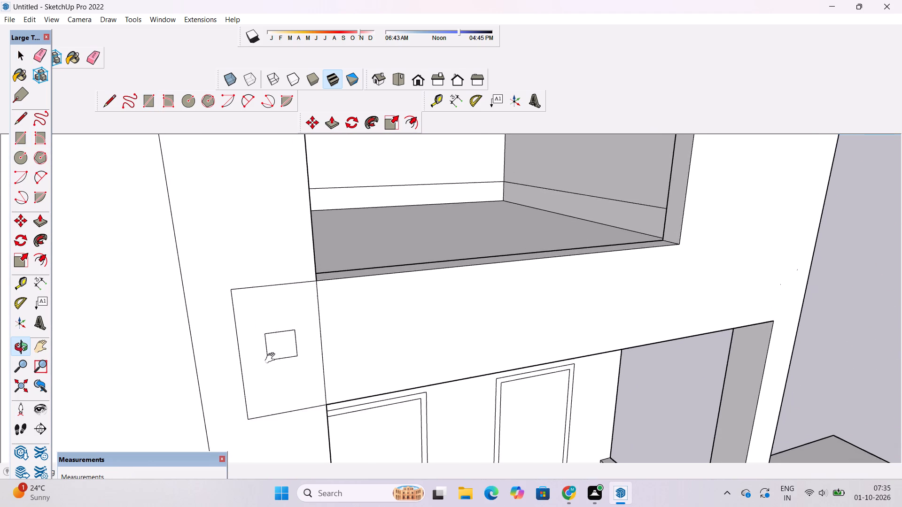
pyautogui.keyDown('shift'); pyautogui.moveTo(272, 358); pyautogui.dragTo(277, 368); pyautogui.keyUp('shift')
pyautogui.moveTo(279, 369); pyautogui.dragTo(280, 347)
pyautogui.press('space')
pyautogui.scroll(-7, 281, 336)
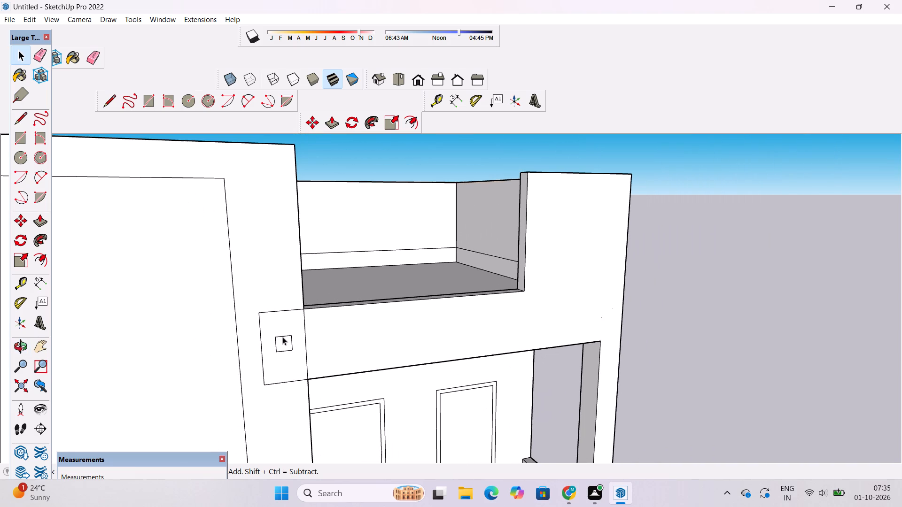
pyautogui.doubleClick(287, 341)
pyautogui.press('m')
pyautogui.scroll(9, 280, 375)
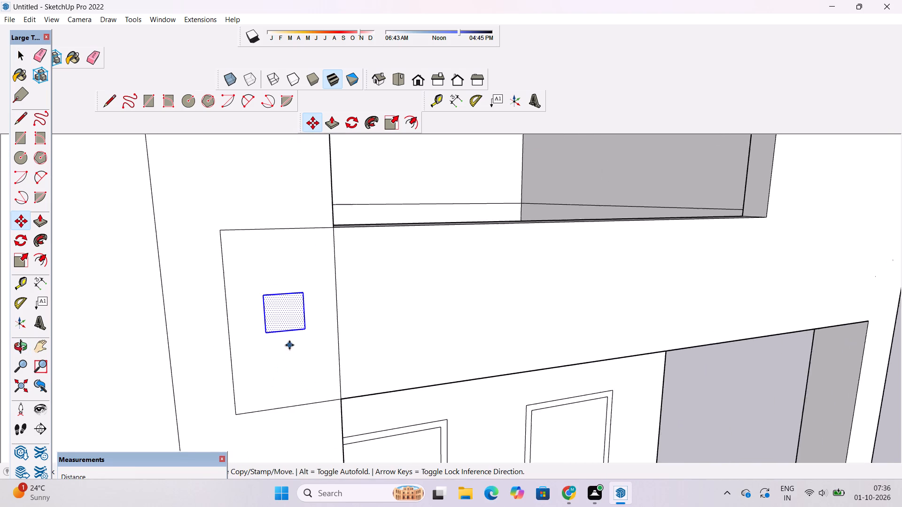
pyautogui.scroll(1, 289, 345)
pyautogui.click(286, 330)
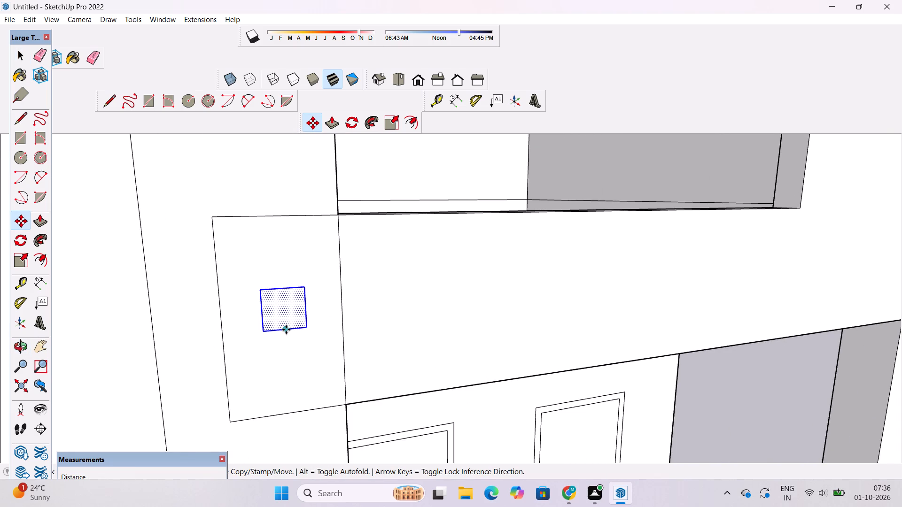
pyautogui.click(287, 369)
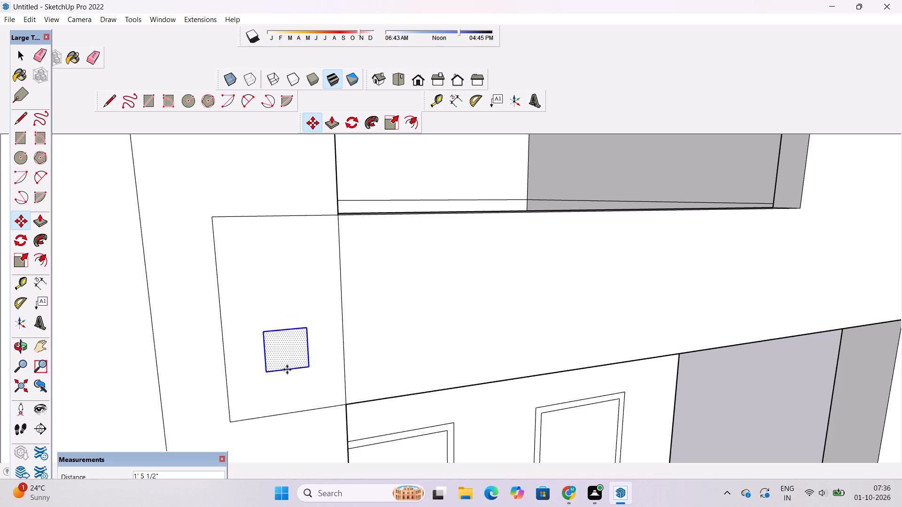
# Copy the square twice in a row along the upper band towards the corner column, the first copy about 3' away.
pyautogui.click(266, 352)
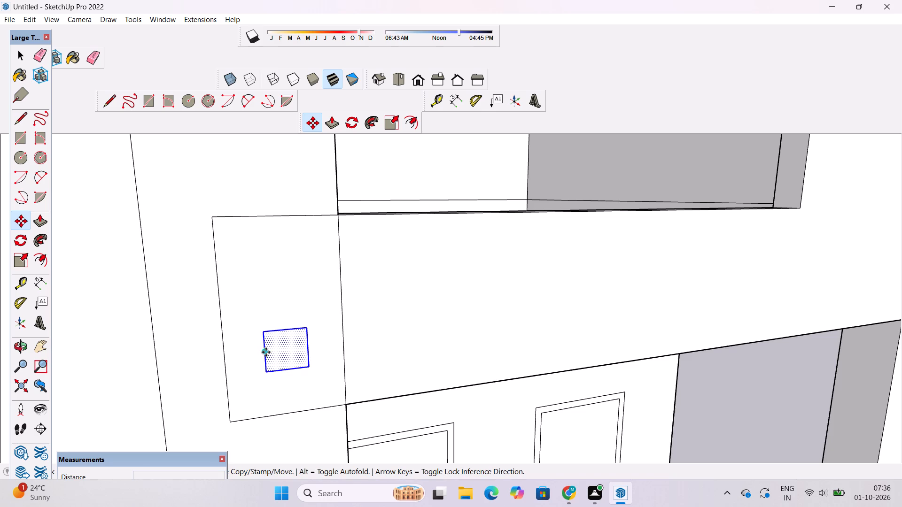
pyautogui.click(350, 343)
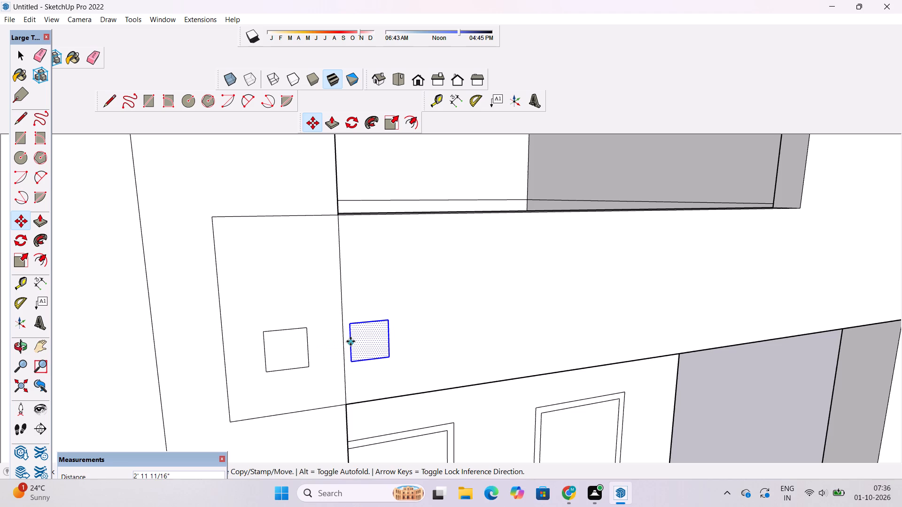
pyautogui.click(350, 341)
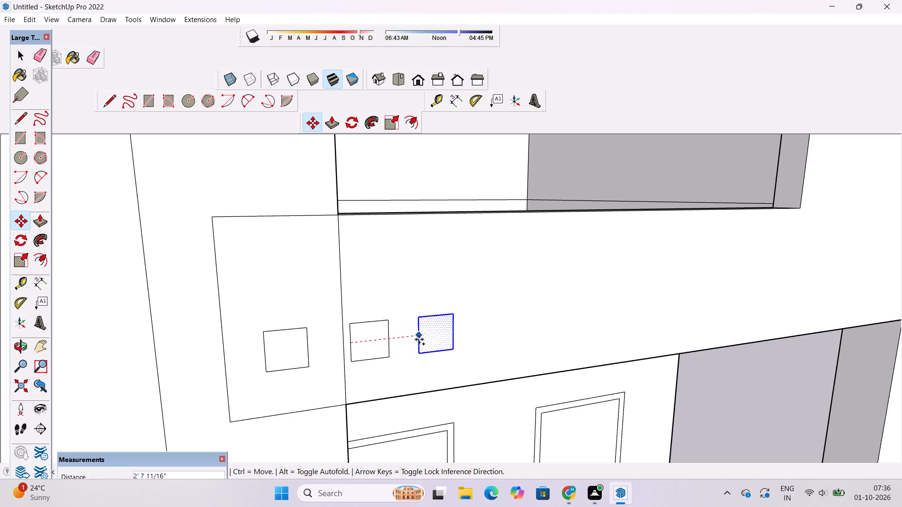
pyautogui.click(427, 339)
pyautogui.press('space')
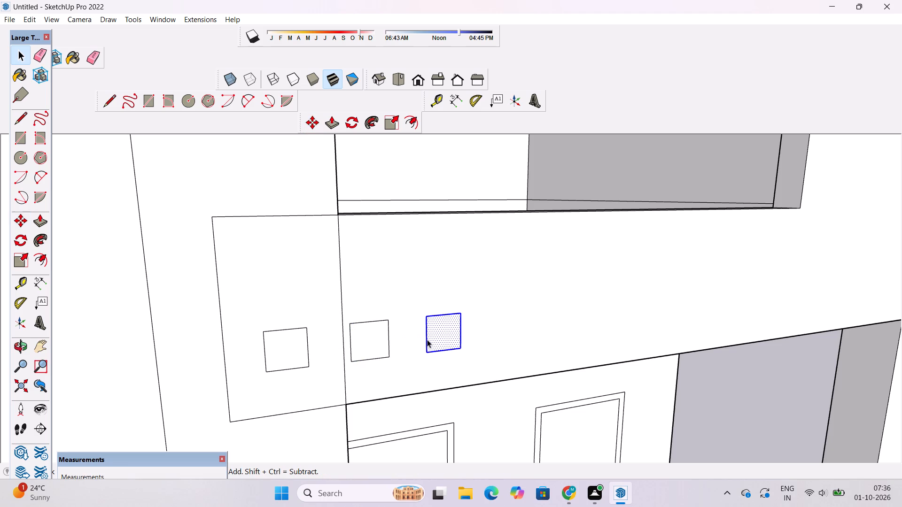
# Push/Pull the three small squares on the upper balcony band outward by 6" each.
pyautogui.press('o')
pyautogui.scroll(-13, 332, 320)
pyautogui.moveTo(372, 344); pyautogui.dragTo(318, 349)
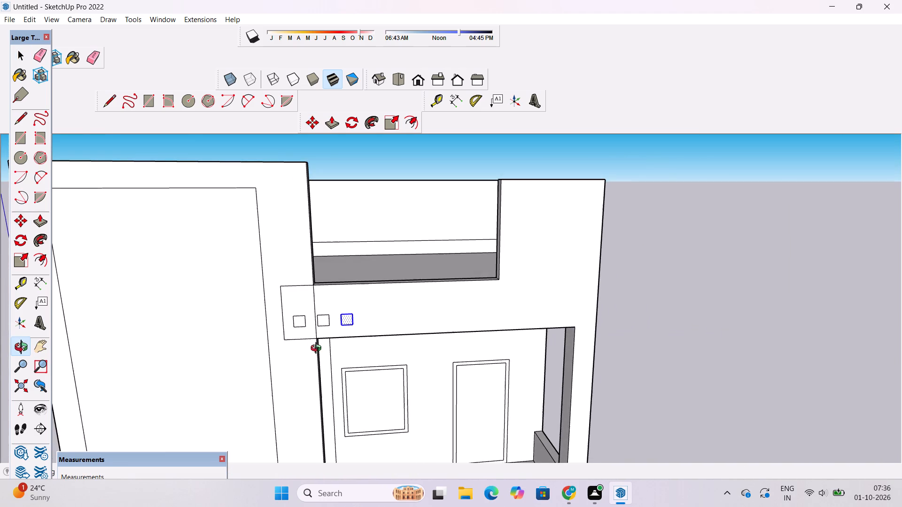
pyautogui.scroll(-2, 315, 346)
pyautogui.keyDown('shift'); pyautogui.moveTo(342, 338); pyautogui.dragTo(352, 364); pyautogui.keyUp('shift')
pyautogui.scroll(4, 361, 351)
pyautogui.keyDown('shift'); pyautogui.moveTo(362, 351); pyautogui.dragTo(346, 345); pyautogui.keyUp('shift')
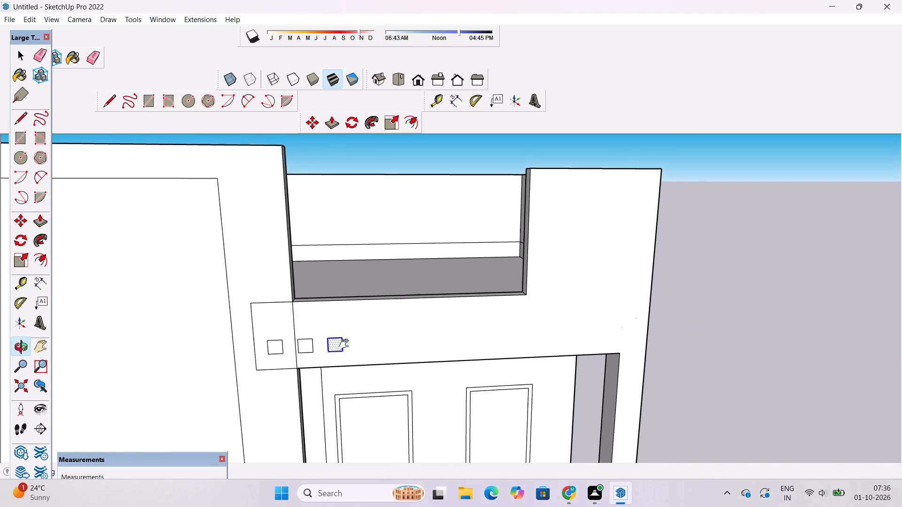
pyautogui.keyDown('shift'); pyautogui.moveTo(346, 345); pyautogui.dragTo(342, 344); pyautogui.keyUp('shift')
pyautogui.click(342, 344)
pyautogui.press('space')
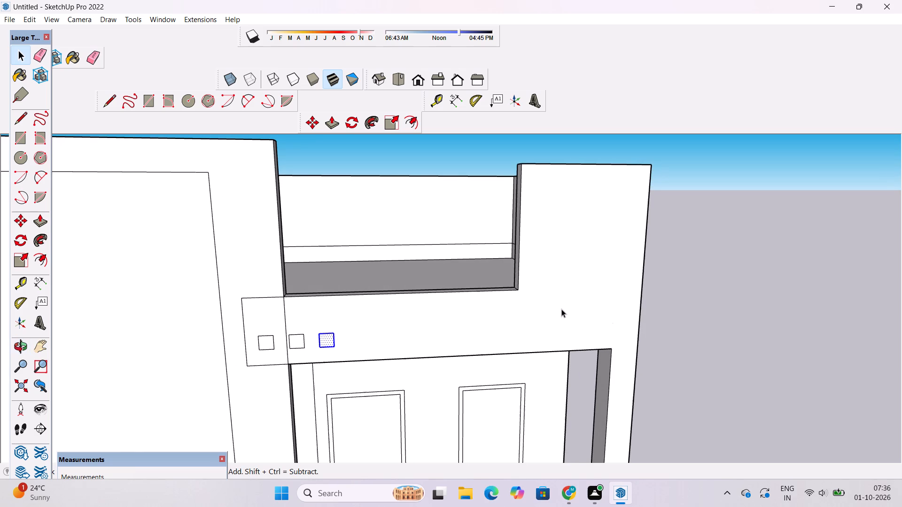
pyautogui.press('o')
pyautogui.moveTo(297, 363); pyautogui.dragTo(476, 384)
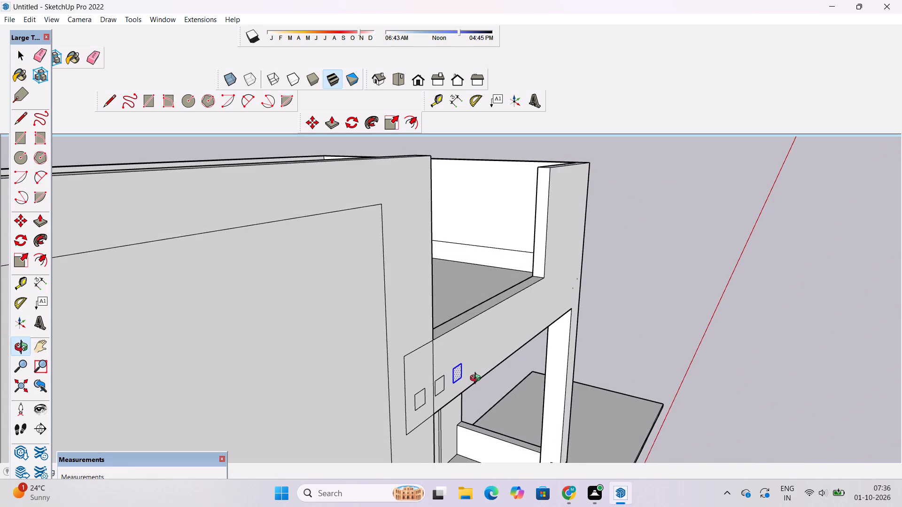
pyautogui.scroll(1, 476, 379)
pyautogui.keyDown('shift'); pyautogui.moveTo(474, 378); pyautogui.dragTo(436, 349); pyautogui.keyUp('shift')
pyautogui.moveTo(376, 360); pyautogui.dragTo(408, 376)
pyautogui.scroll(4, 440, 356)
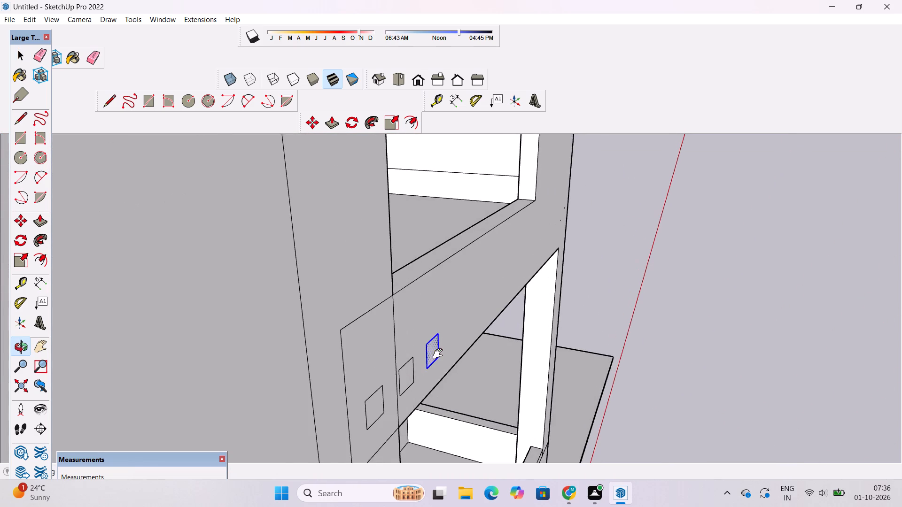
pyautogui.keyDown('shift'); pyautogui.moveTo(439, 353); pyautogui.dragTo(415, 350); pyautogui.keyUp('shift')
pyautogui.moveTo(415, 350); pyautogui.dragTo(422, 350)
pyautogui.scroll(4, 436, 348)
pyautogui.keyDown('shift'); pyautogui.moveTo(410, 366); pyautogui.dragTo(410, 329); pyautogui.keyUp('shift')
pyautogui.scroll(-4, 412, 324)
pyautogui.press('p')
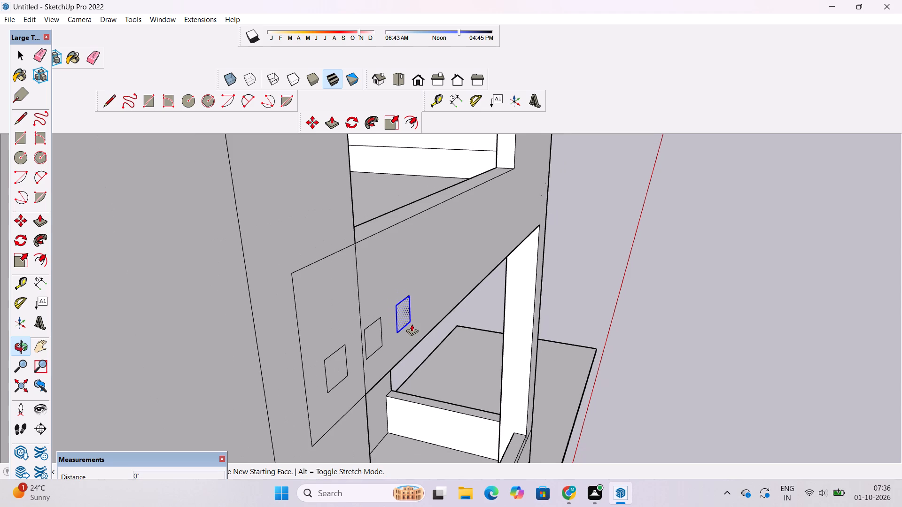
pyautogui.click(406, 318)
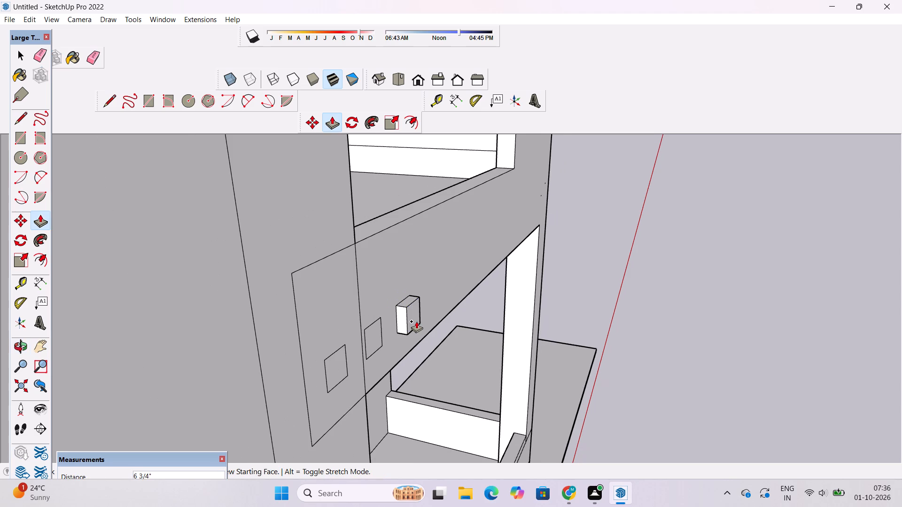
pyautogui.write('6"')
pyautogui.press('Return')
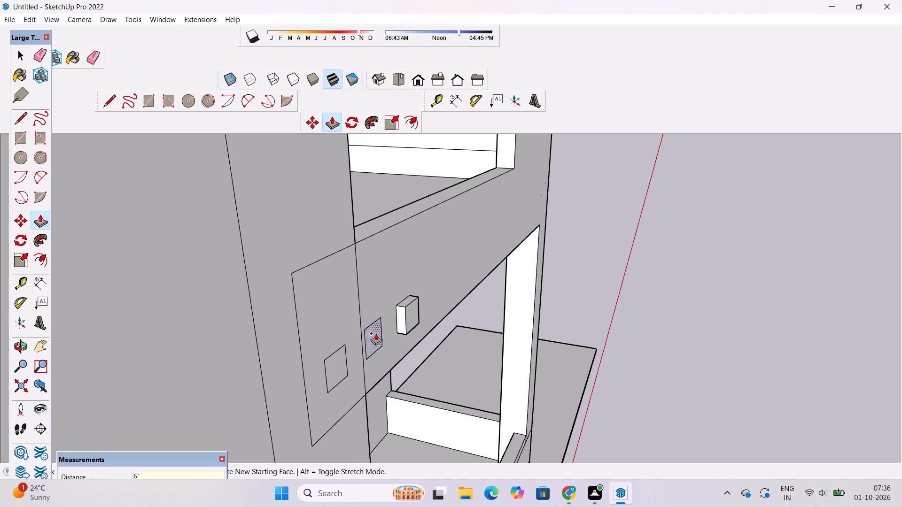
pyautogui.click(376, 333)
pyautogui.click(415, 312)
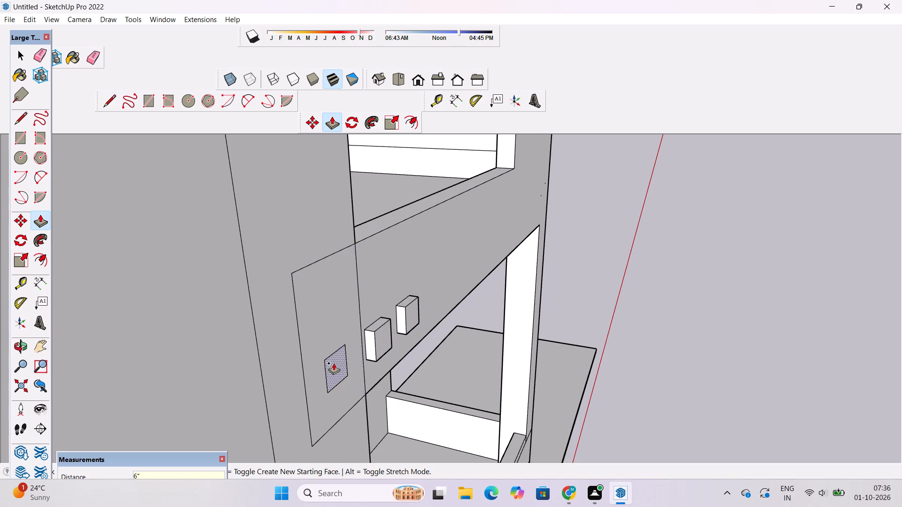
pyautogui.click(339, 361)
pyautogui.click(380, 333)
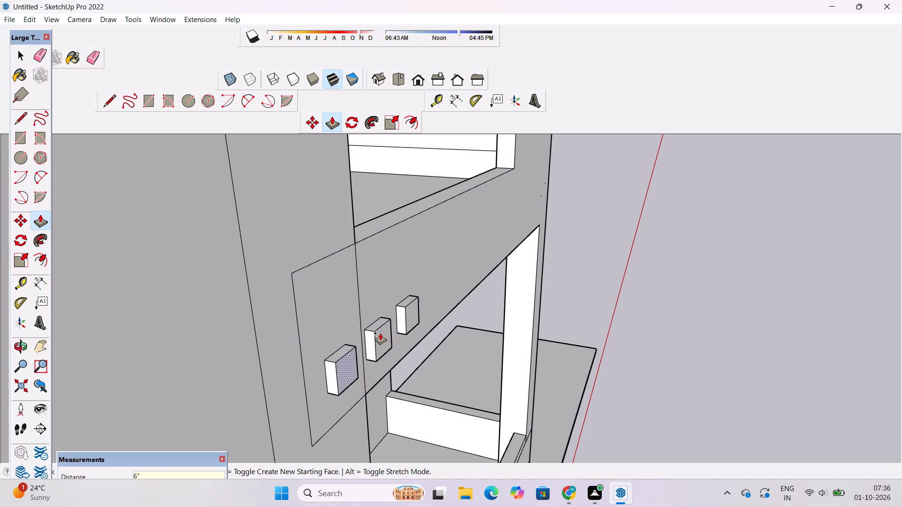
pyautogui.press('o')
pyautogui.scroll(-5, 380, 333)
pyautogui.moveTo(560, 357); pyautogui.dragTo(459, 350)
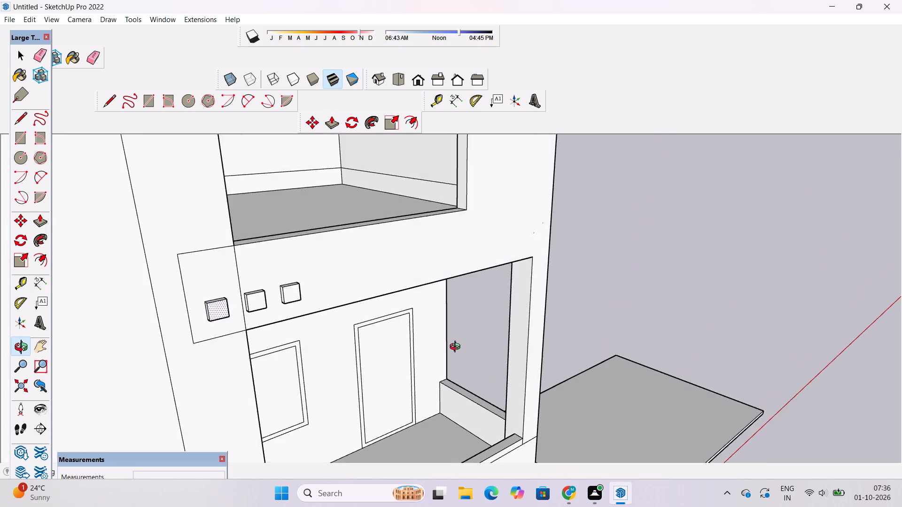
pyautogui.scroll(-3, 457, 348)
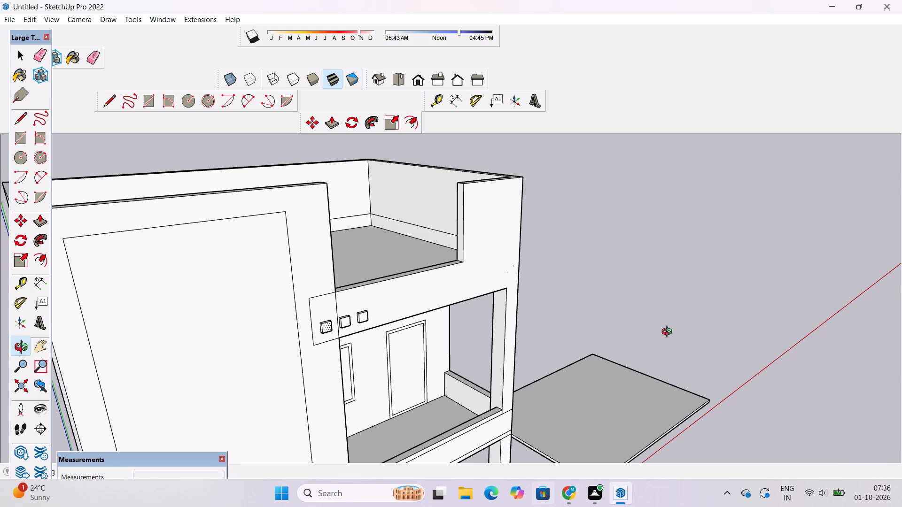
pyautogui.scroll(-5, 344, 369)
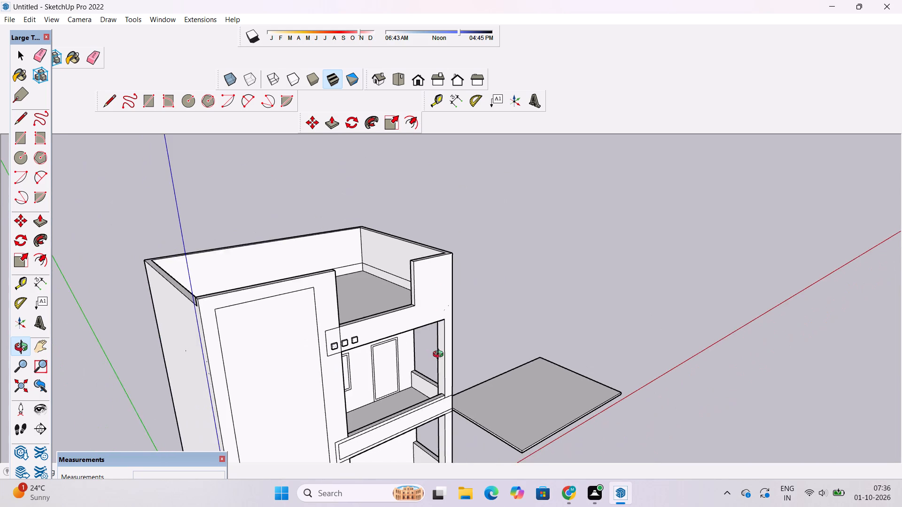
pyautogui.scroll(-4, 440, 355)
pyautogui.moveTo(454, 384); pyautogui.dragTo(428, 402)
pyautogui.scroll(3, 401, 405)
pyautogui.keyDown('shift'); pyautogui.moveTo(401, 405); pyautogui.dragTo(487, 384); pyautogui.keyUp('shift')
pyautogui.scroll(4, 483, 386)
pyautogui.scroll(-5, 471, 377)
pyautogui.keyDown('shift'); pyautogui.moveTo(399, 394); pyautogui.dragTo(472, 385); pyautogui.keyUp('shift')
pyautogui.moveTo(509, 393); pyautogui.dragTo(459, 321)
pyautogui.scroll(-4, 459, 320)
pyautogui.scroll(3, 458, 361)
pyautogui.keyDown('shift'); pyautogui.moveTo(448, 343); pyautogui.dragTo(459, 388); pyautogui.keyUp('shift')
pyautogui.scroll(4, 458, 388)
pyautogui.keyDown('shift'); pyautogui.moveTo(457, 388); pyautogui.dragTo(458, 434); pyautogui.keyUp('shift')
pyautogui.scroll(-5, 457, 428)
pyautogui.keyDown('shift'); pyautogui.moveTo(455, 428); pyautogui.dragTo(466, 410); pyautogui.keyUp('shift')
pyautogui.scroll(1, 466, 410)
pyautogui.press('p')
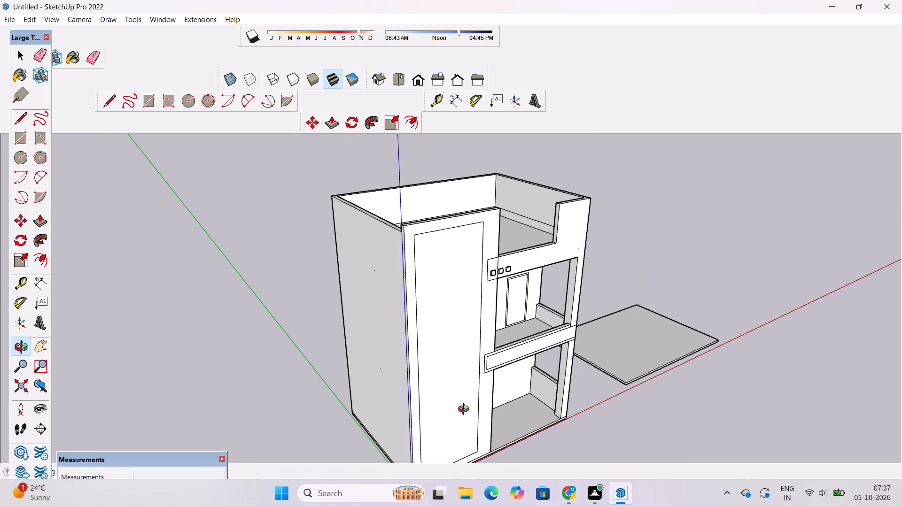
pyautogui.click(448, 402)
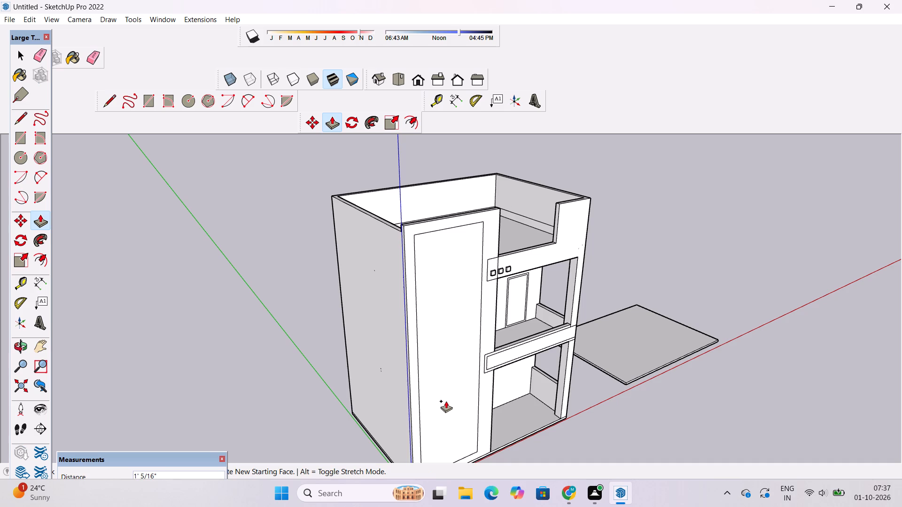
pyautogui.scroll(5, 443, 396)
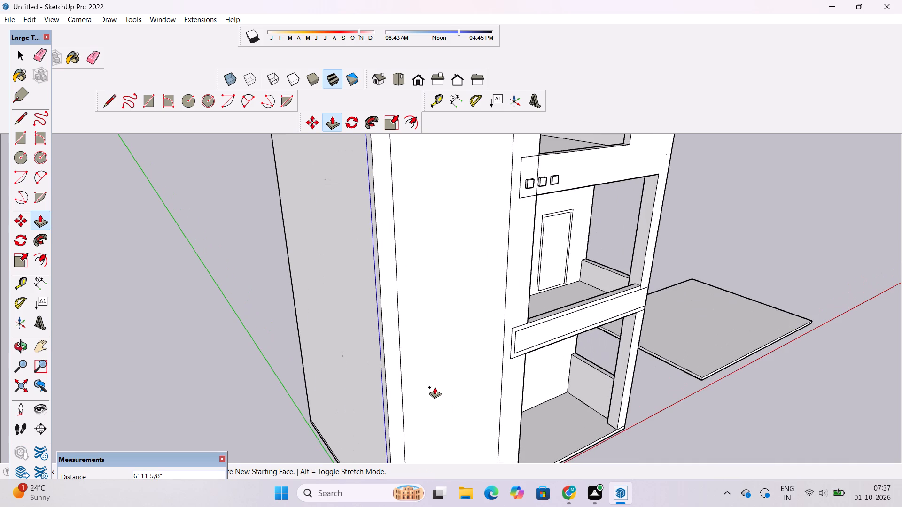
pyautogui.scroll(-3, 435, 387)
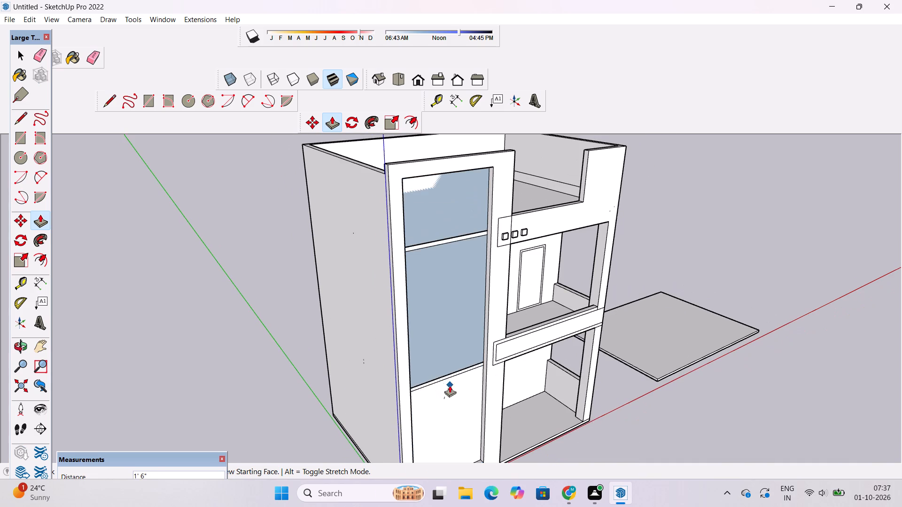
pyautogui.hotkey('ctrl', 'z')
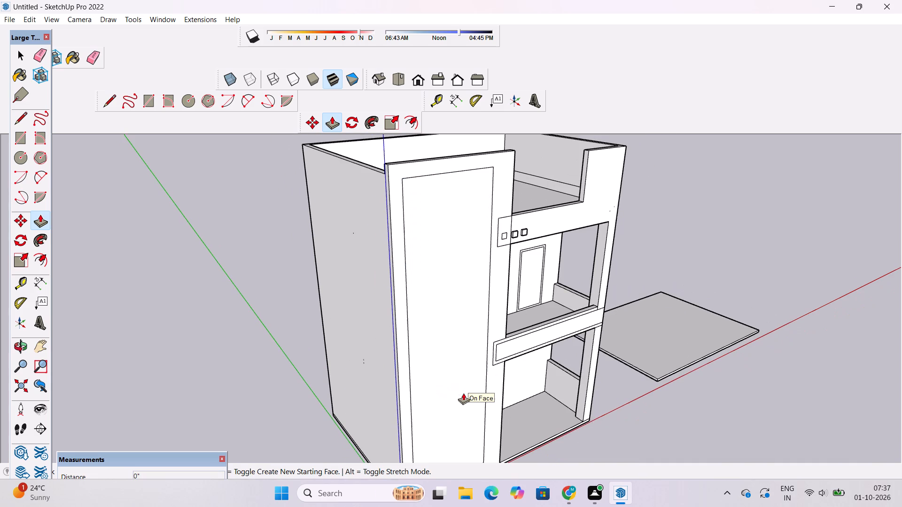
# Push/Pull the tall panel on the front wall inward by 6".
pyautogui.scroll(-4, 449, 396)
pyautogui.click(452, 381)
pyautogui.scroll(2, 451, 378)
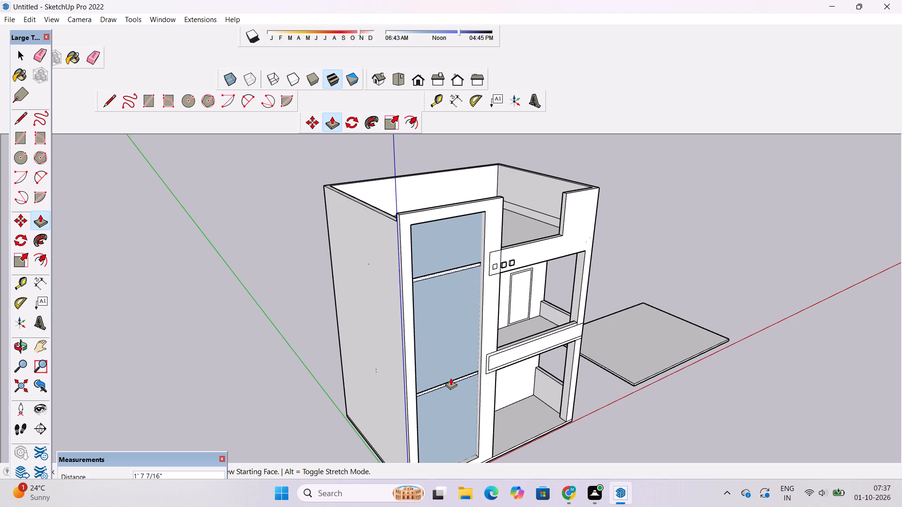
pyautogui.press('6')
pyautogui.hotkey('shift', '"')
pyautogui.press('Return')
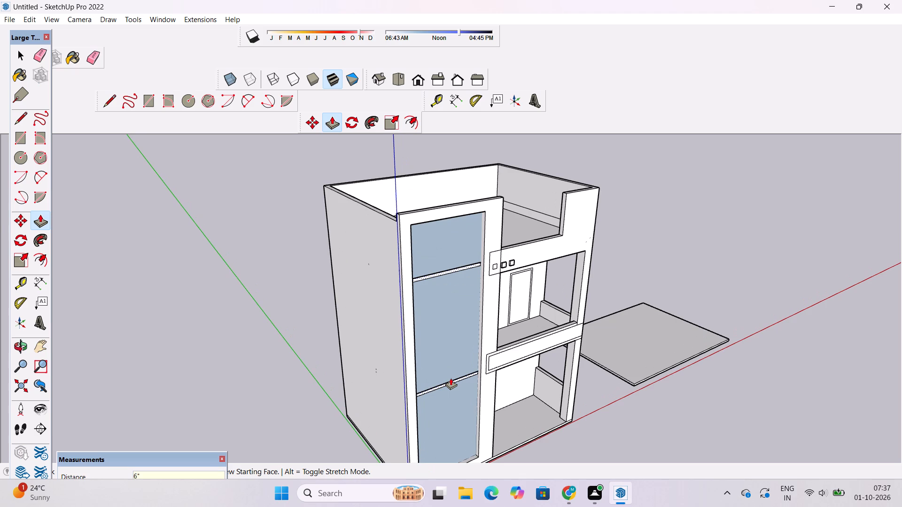
# Inspect the recessed tall panel and the rest of the front facade from several angles.
pyautogui.press('o')
pyautogui.scroll(-7, 374, 378)
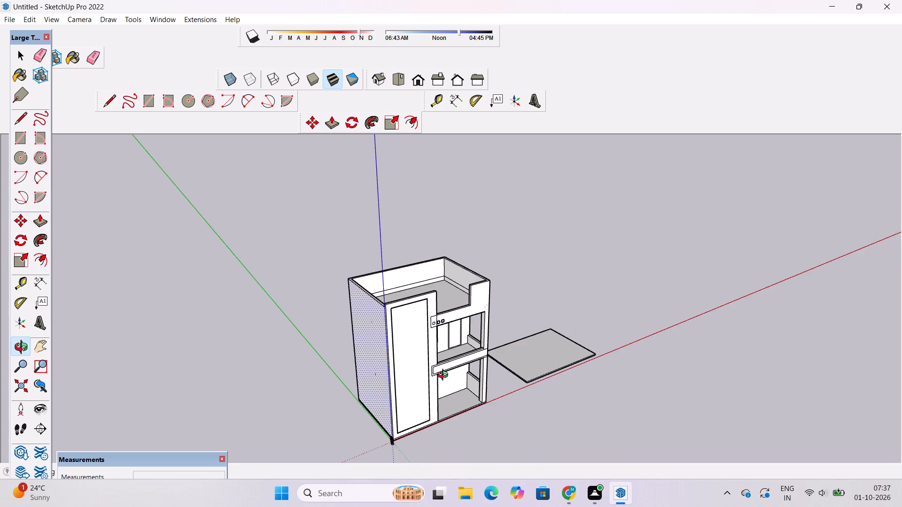
pyautogui.scroll(4, 445, 376)
pyautogui.scroll(-1, 435, 383)
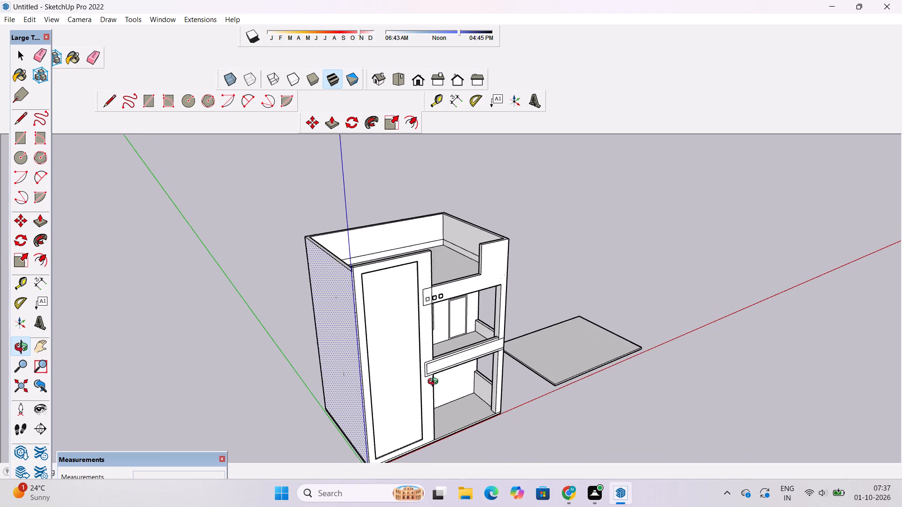
pyautogui.scroll(-2, 435, 383)
pyautogui.moveTo(466, 397); pyautogui.dragTo(369, 388)
pyautogui.keyDown('shift'); pyautogui.moveTo(360, 382); pyautogui.dragTo(400, 402); pyautogui.keyUp('shift')
pyautogui.scroll(1, 405, 406)
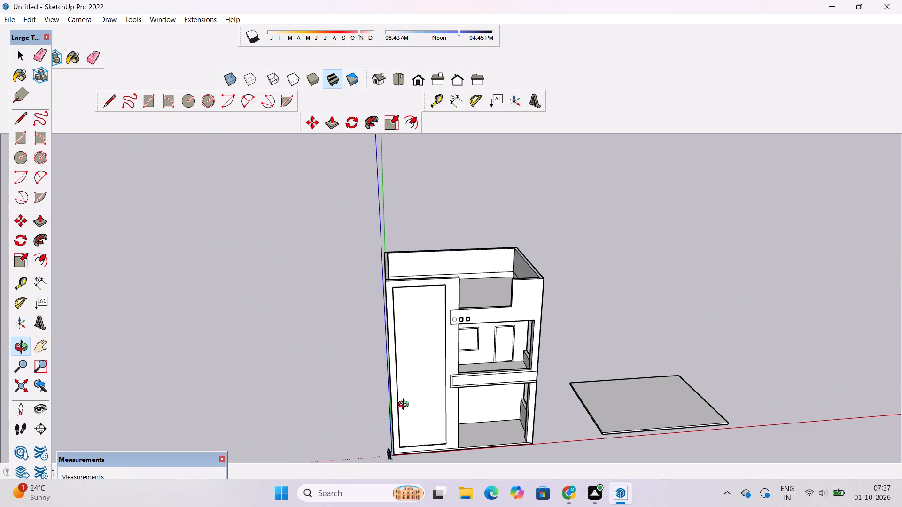
pyautogui.scroll(2, 402, 401)
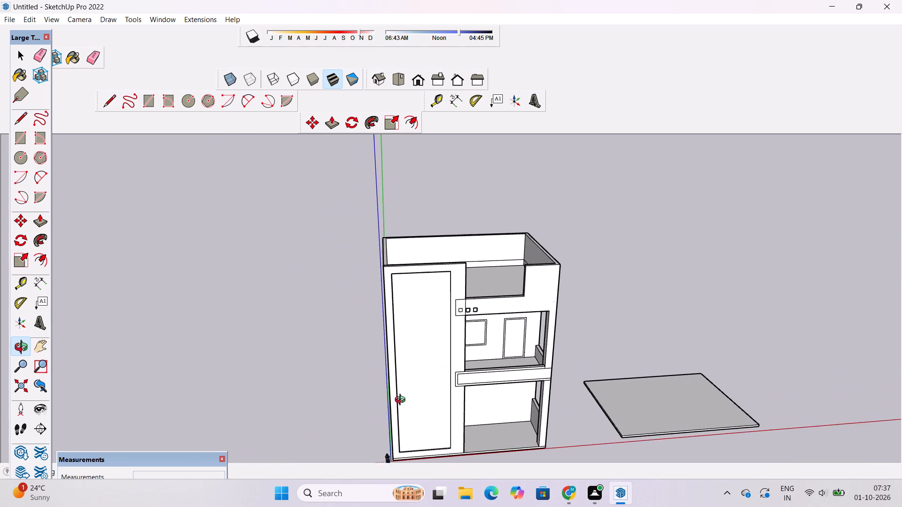
pyautogui.scroll(2, 402, 401)
pyautogui.keyDown('shift'); pyautogui.moveTo(440, 368); pyautogui.dragTo(438, 390); pyautogui.keyUp('shift')
pyautogui.scroll(5, 438, 390)
pyautogui.scroll(-7, 438, 390)
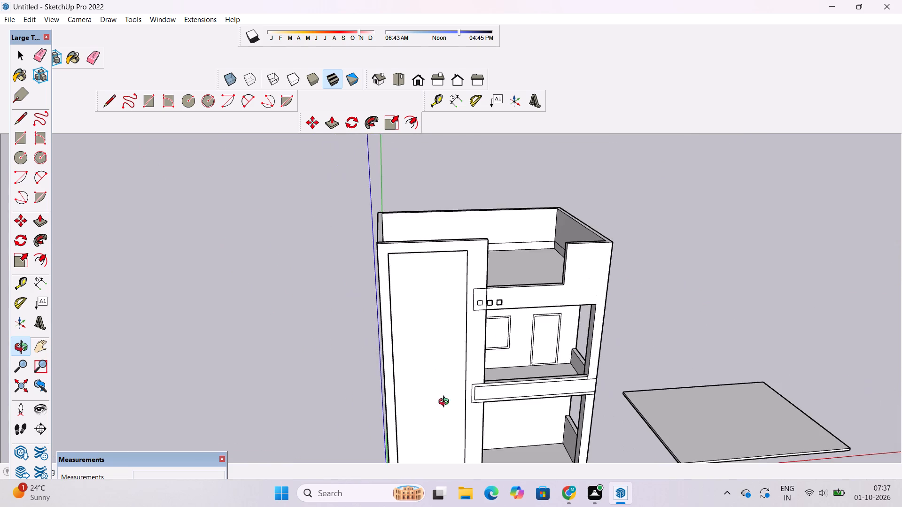
pyautogui.moveTo(451, 411); pyautogui.dragTo(416, 337)
pyautogui.scroll(8, 411, 335)
pyautogui.moveTo(411, 335); pyautogui.dragTo(313, 393)
pyautogui.scroll(-5, 314, 393)
pyautogui.moveTo(314, 393); pyautogui.dragTo(449, 399)
pyautogui.moveTo(408, 427); pyautogui.dragTo(398, 392)
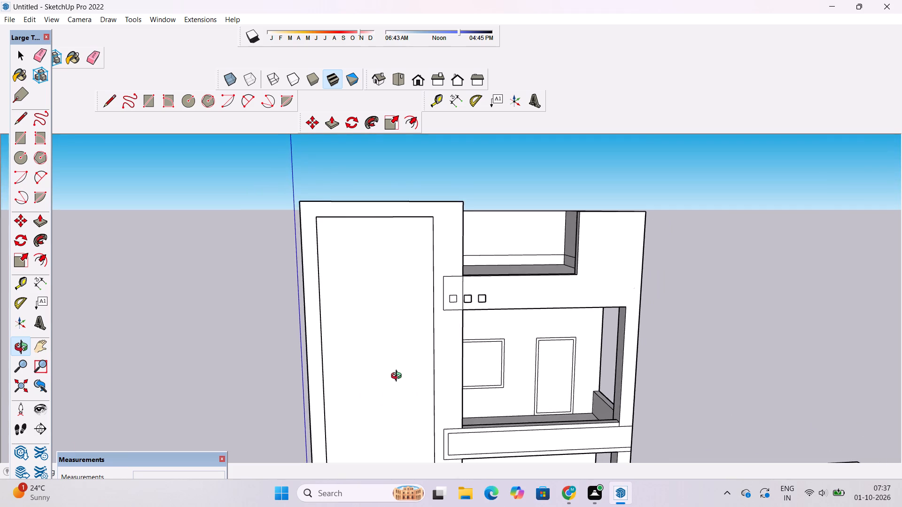
# Draw a tall rectangle about 65' 9" high and 11' 5" wide inside the recessed front panel.
pyautogui.scroll(-5, 398, 377)
pyautogui.keyDown('shift'); pyautogui.moveTo(395, 387); pyautogui.dragTo(401, 347); pyautogui.keyUp('shift')
pyautogui.keyDown('shift'); pyautogui.click(401, 346); pyautogui.keyUp('shift')
pyautogui.moveTo(420, 391); pyautogui.dragTo(411, 347)
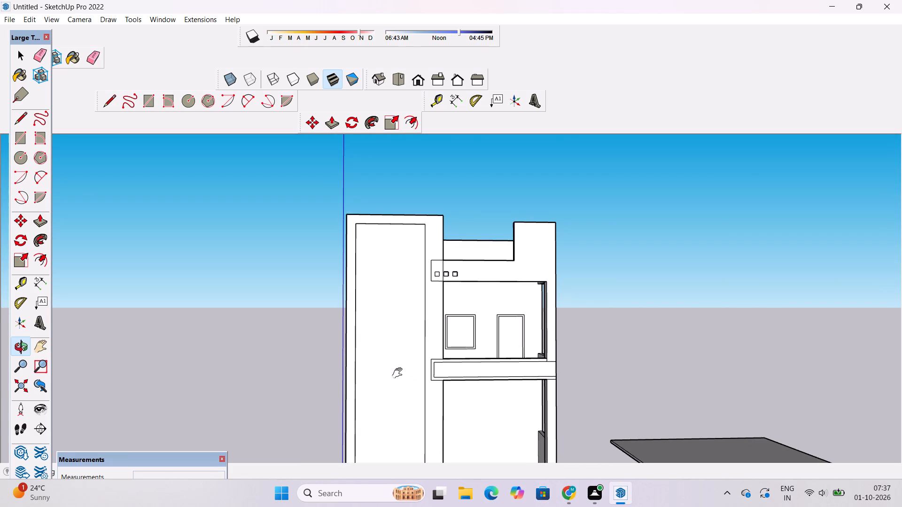
pyautogui.keyDown('shift'); pyautogui.moveTo(399, 373); pyautogui.dragTo(389, 330); pyautogui.keyUp('shift')
pyautogui.keyDown('shift'); pyautogui.scroll(-5, 389, 324); pyautogui.keyUp('shift')
pyautogui.moveTo(393, 353); pyautogui.dragTo(393, 363)
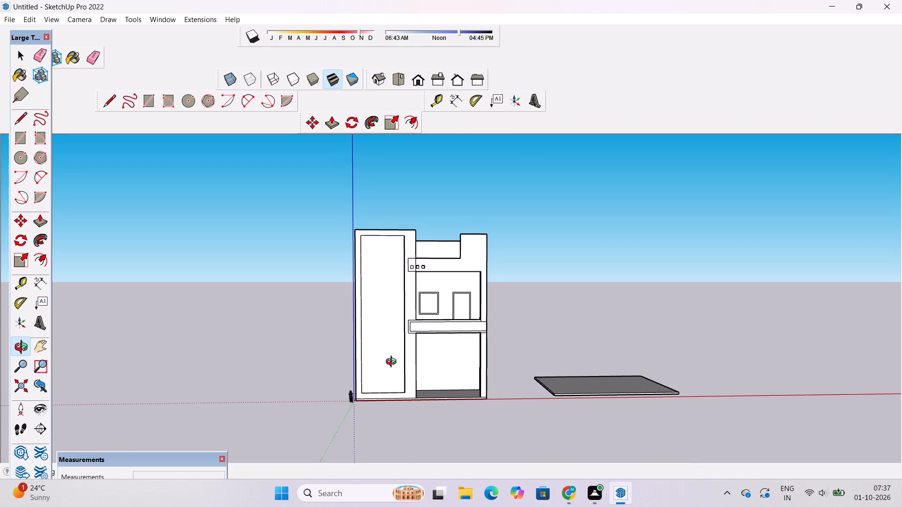
pyautogui.press('r')
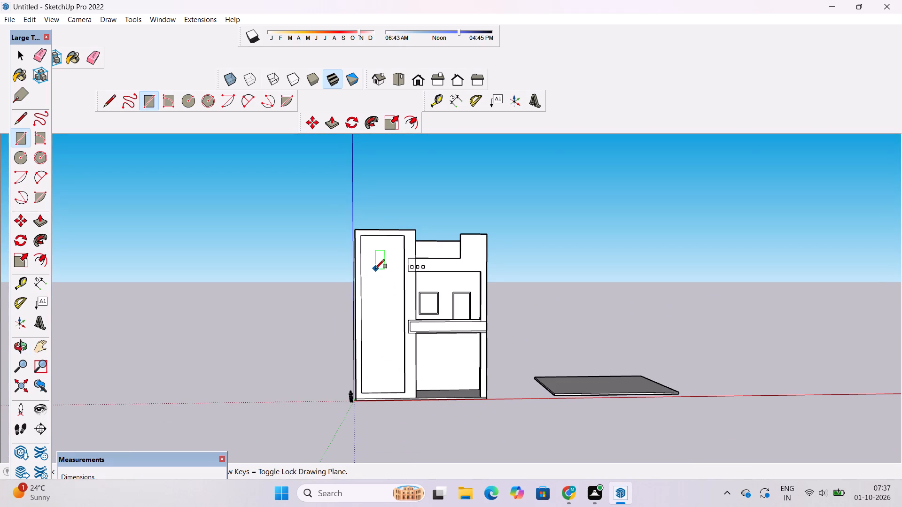
pyautogui.scroll(2, 375, 268)
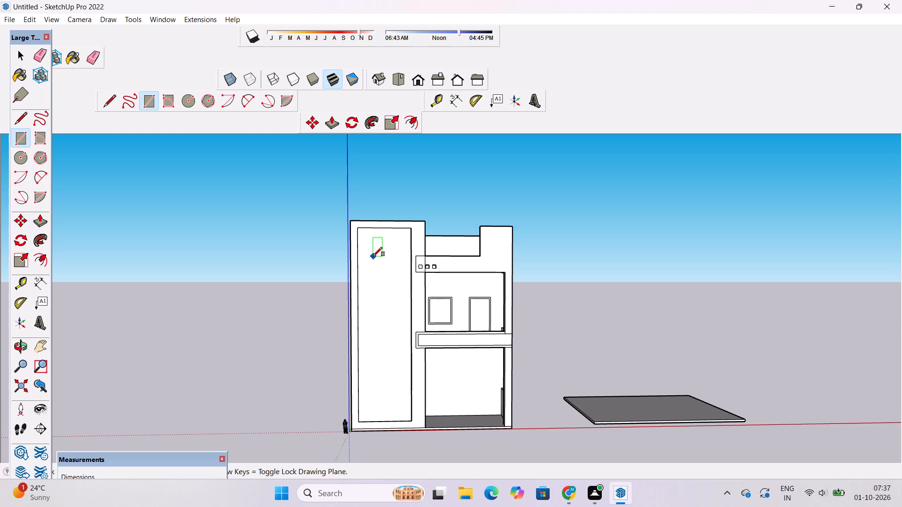
pyautogui.click(373, 256)
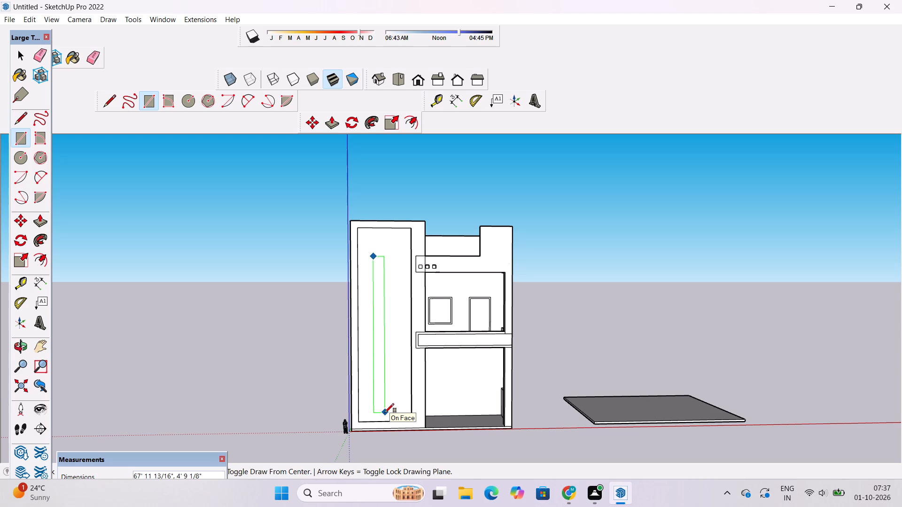
pyautogui.scroll(2, 385, 413)
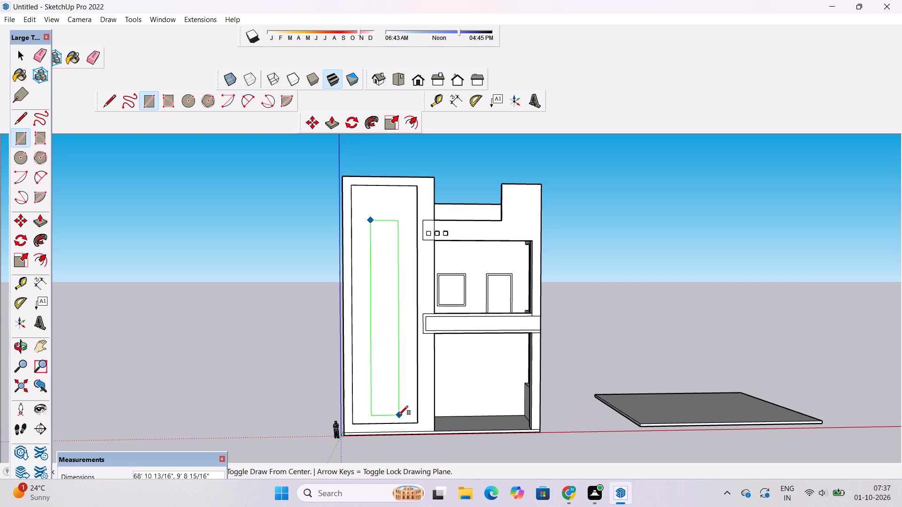
pyautogui.scroll(1, 399, 415)
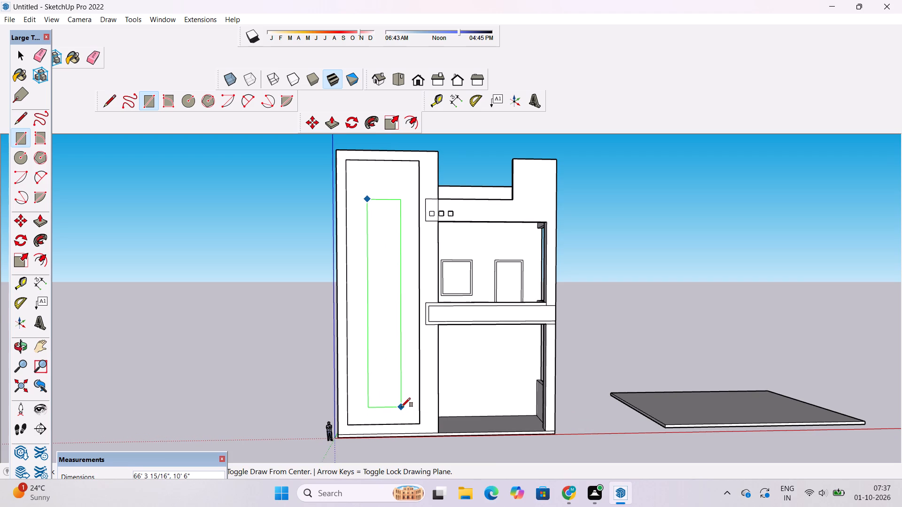
pyautogui.click(404, 405)
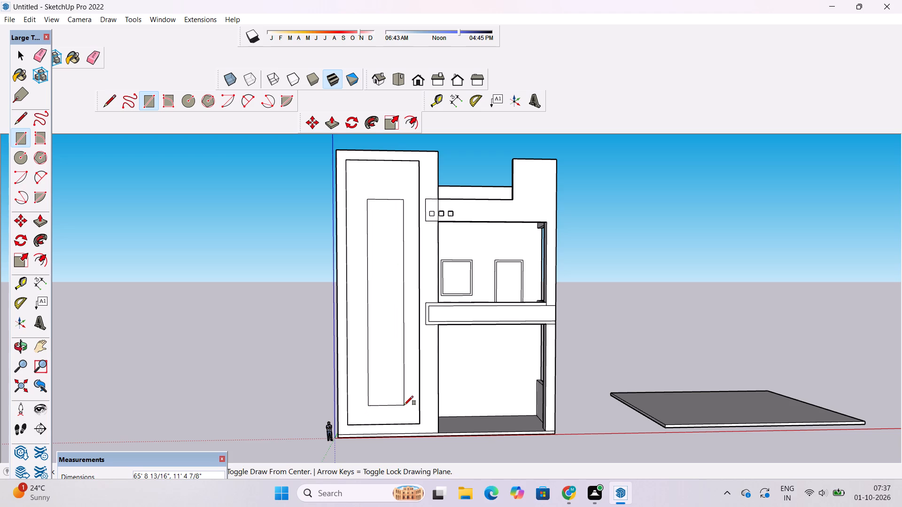
pyautogui.press('space')
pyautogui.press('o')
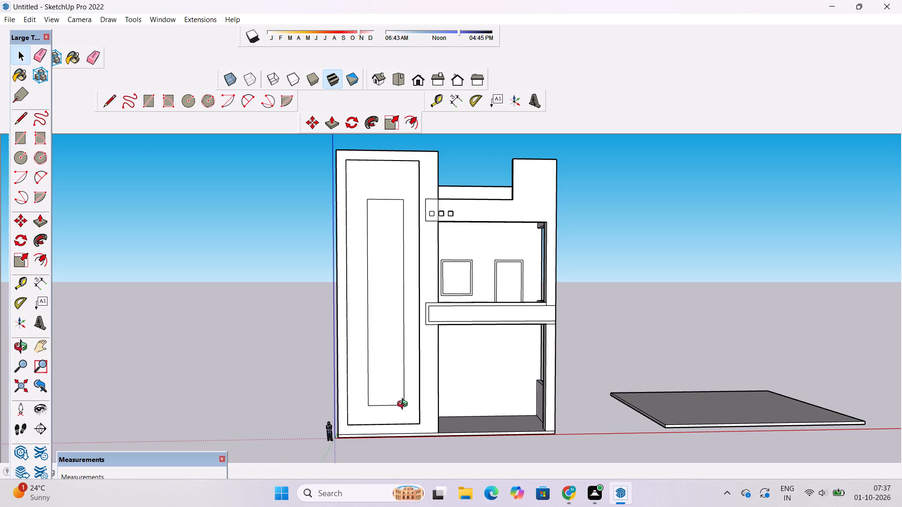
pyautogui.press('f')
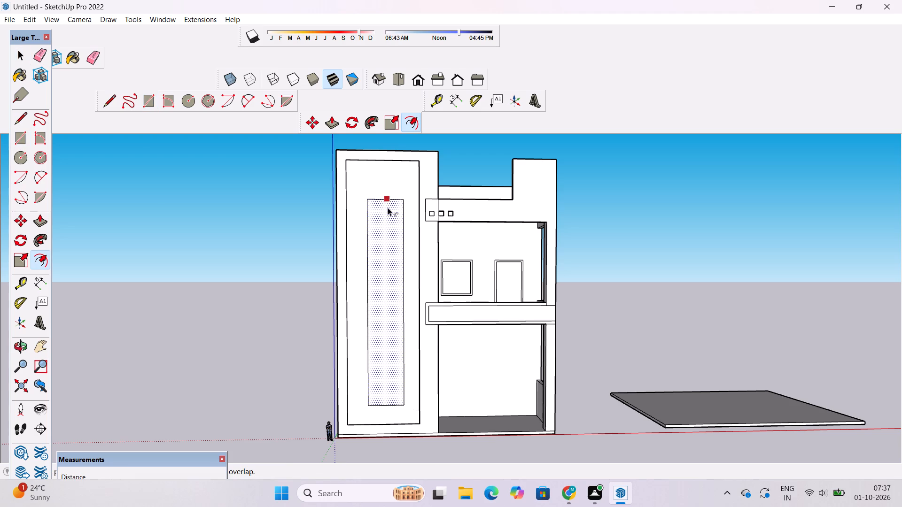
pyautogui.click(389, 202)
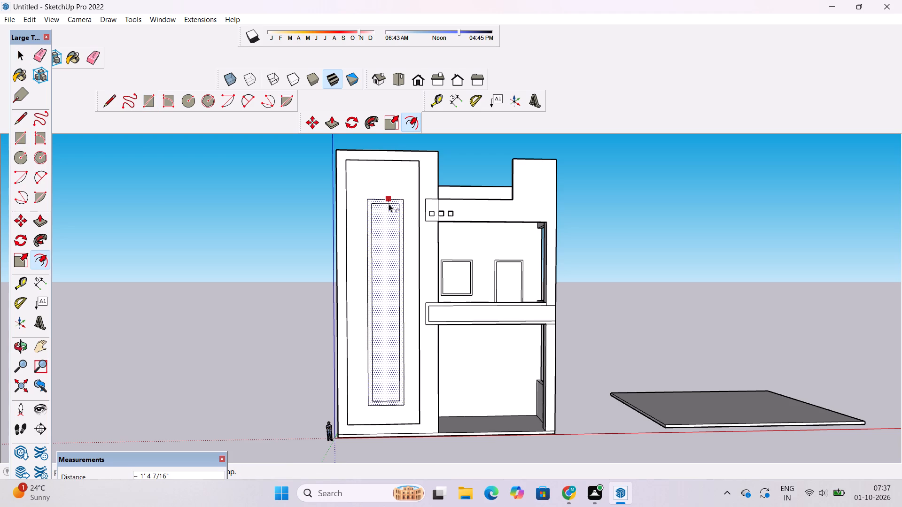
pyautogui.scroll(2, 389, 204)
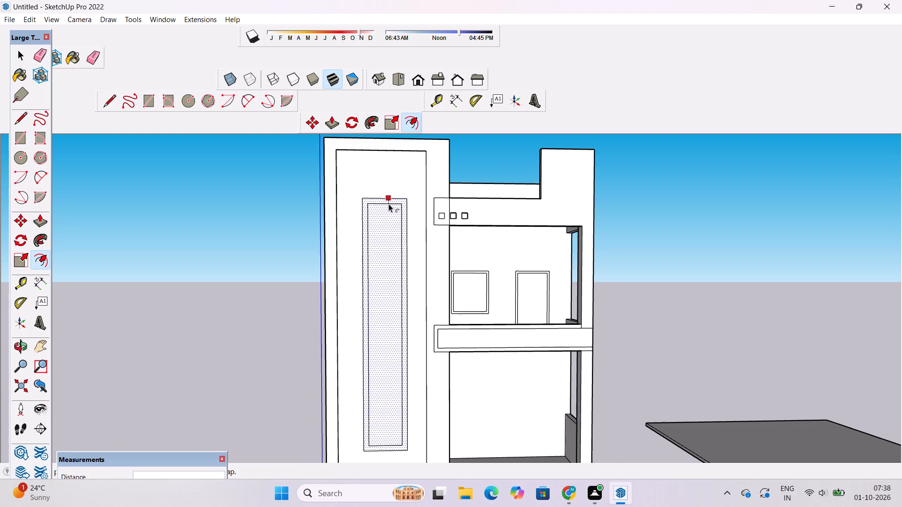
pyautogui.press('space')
# Offset the outline of the tall inner rectangle outward by about 1' 9 1/4" to form a surrounding frame.
pyautogui.press('o')
pyautogui.press('f')
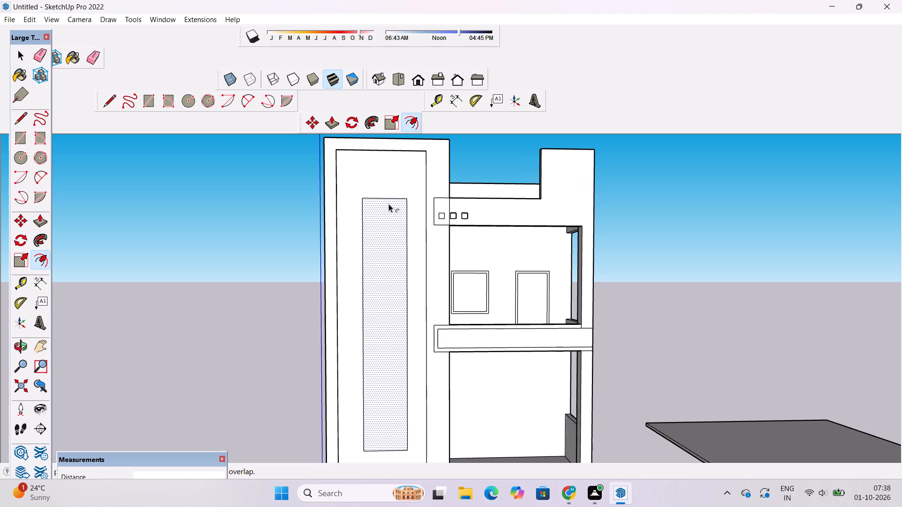
pyautogui.click(389, 200)
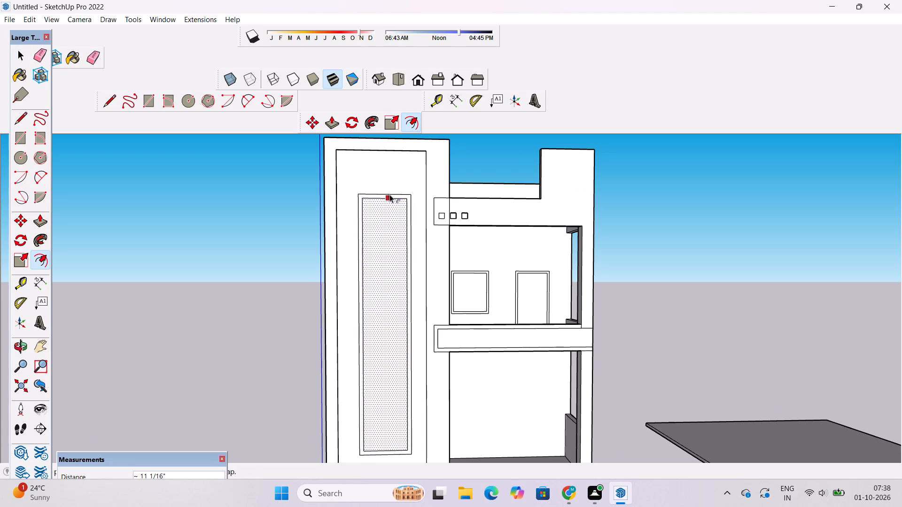
pyautogui.click(391, 192)
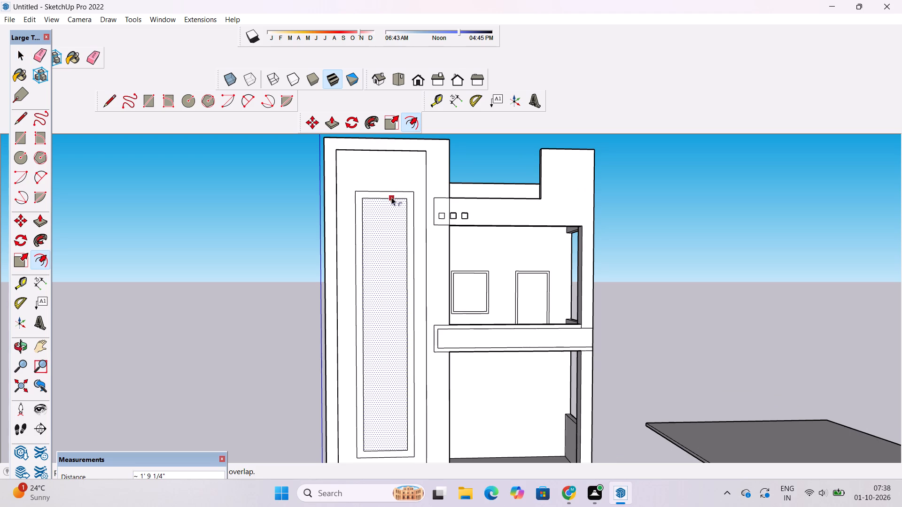
pyautogui.press('space')
# Inspect the tall framed rectangle and the small blocks on the upper band from several angles.
pyautogui.write('o')
pyautogui.scroll(-6, 381, 210)
pyautogui.moveTo(381, 219); pyautogui.dragTo(381, 223)
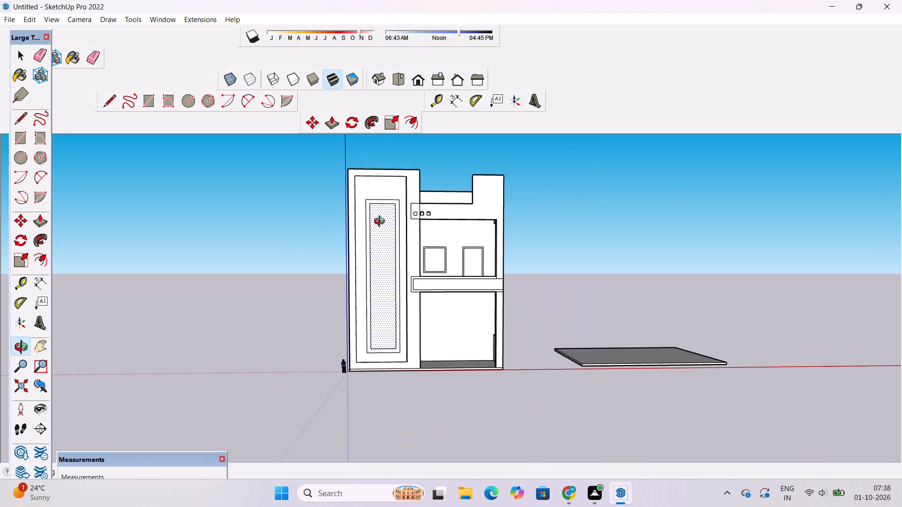
pyautogui.moveTo(381, 223); pyautogui.dragTo(381, 235)
pyautogui.scroll(-6, 379, 276)
pyautogui.moveTo(383, 295); pyautogui.dragTo(389, 322)
pyautogui.scroll(4, 387, 319)
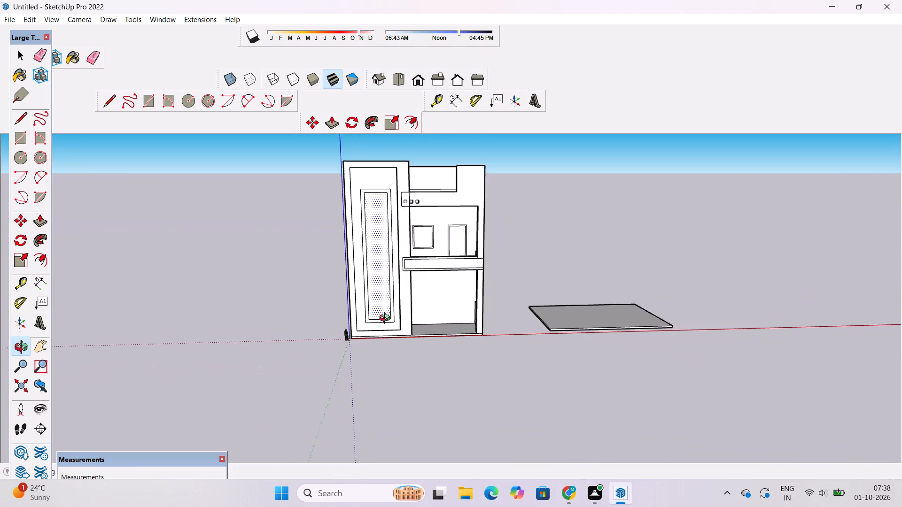
pyautogui.scroll(4, 387, 319)
pyautogui.moveTo(381, 328); pyautogui.dragTo(442, 323)
pyautogui.scroll(-6, 454, 318)
pyautogui.keyDown('shift'); pyautogui.moveTo(442, 346); pyautogui.dragTo(419, 385); pyautogui.keyUp('shift')
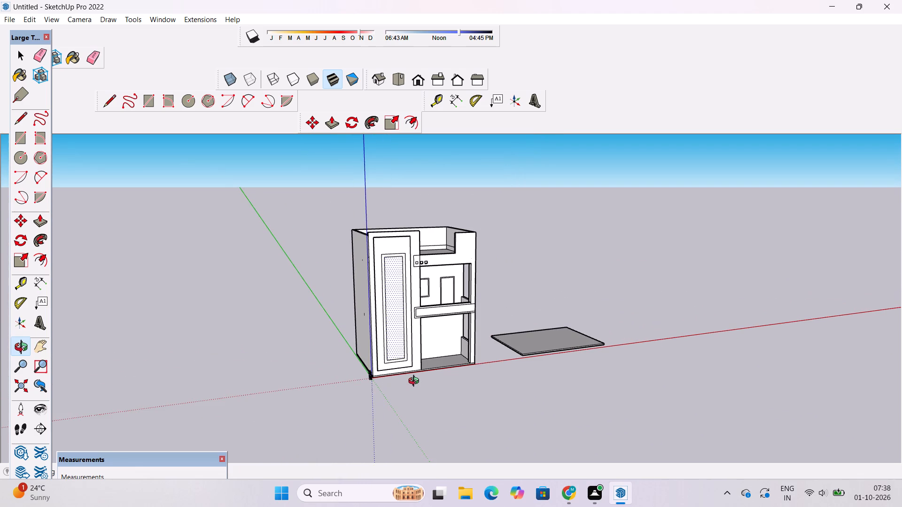
pyautogui.scroll(2, 416, 382)
pyautogui.keyDown('shift'); pyautogui.moveTo(420, 375); pyautogui.dragTo(418, 400); pyautogui.keyUp('shift')
pyautogui.moveTo(414, 328); pyautogui.dragTo(376, 336)
pyautogui.scroll(10, 389, 257)
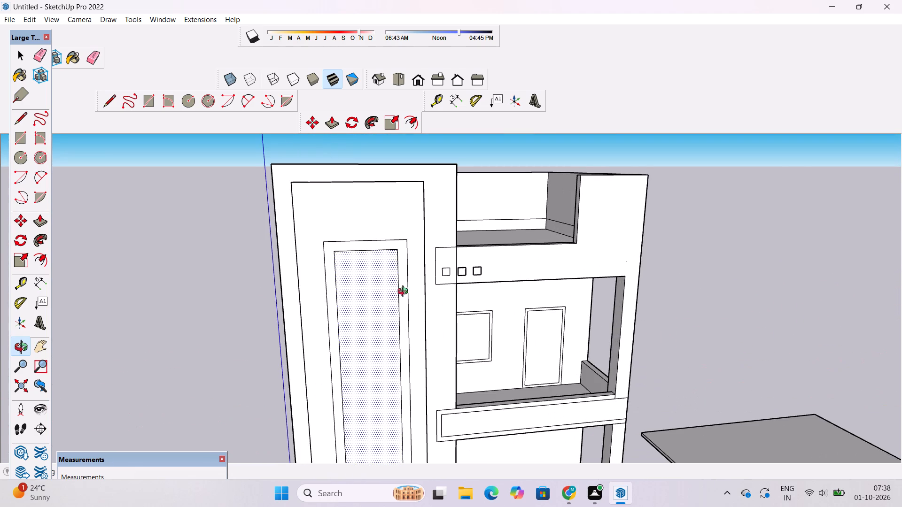
pyautogui.keyDown('shift'); pyautogui.moveTo(405, 293); pyautogui.dragTo(410, 323); pyautogui.keyUp('shift')
pyautogui.scroll(5, 402, 306)
pyautogui.scroll(-2, 402, 306)
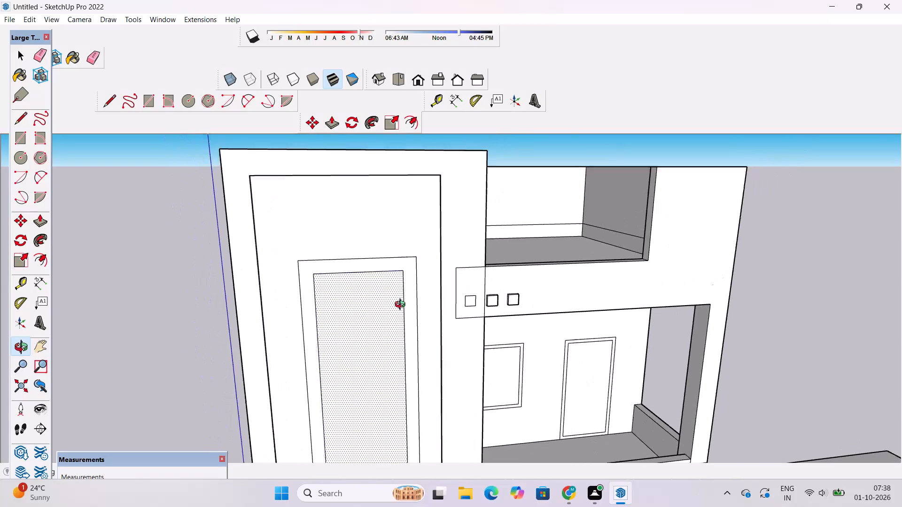
# Offset the outline of the tall inner rectangle inward by about 1' 11 13/16" on the recessed front panel.
pyautogui.scroll(-1, 402, 306)
pyautogui.keyDown('shift'); pyautogui.moveTo(401, 324); pyautogui.dragTo(392, 303); pyautogui.keyUp('shift')
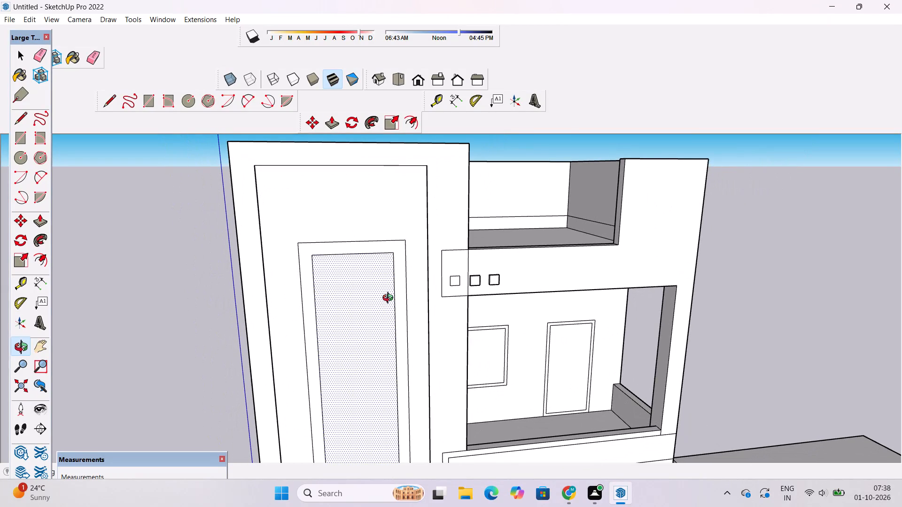
pyautogui.keyDown('shift'); pyautogui.moveTo(389, 299); pyautogui.dragTo(381, 272); pyautogui.keyUp('shift')
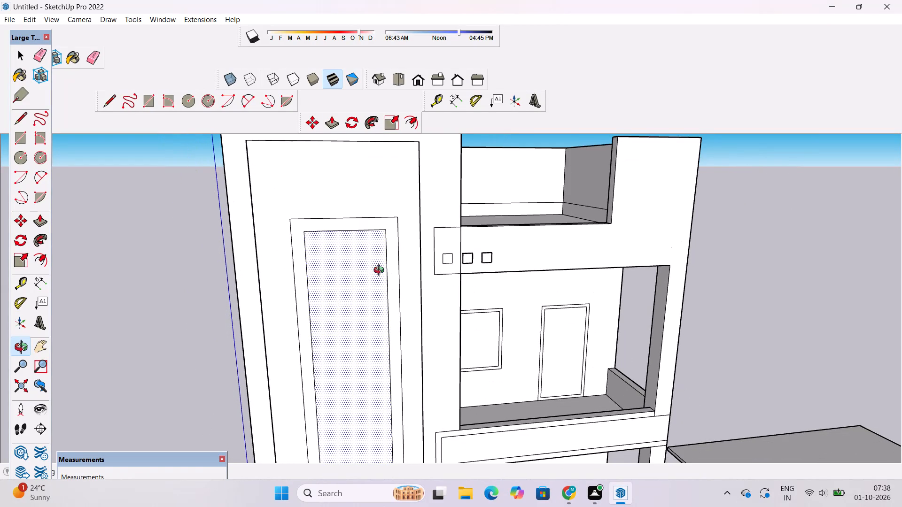
pyautogui.write('of')
pyautogui.click(348, 228)
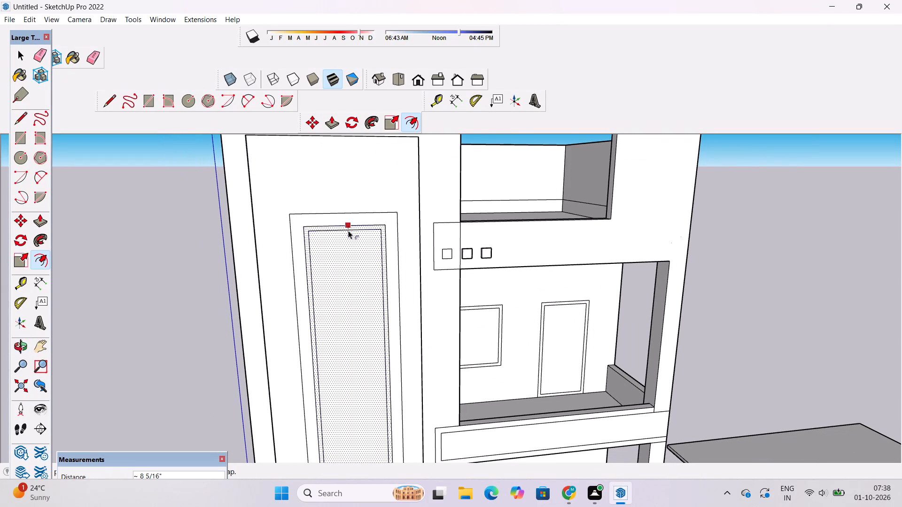
pyautogui.scroll(-6, 348, 230)
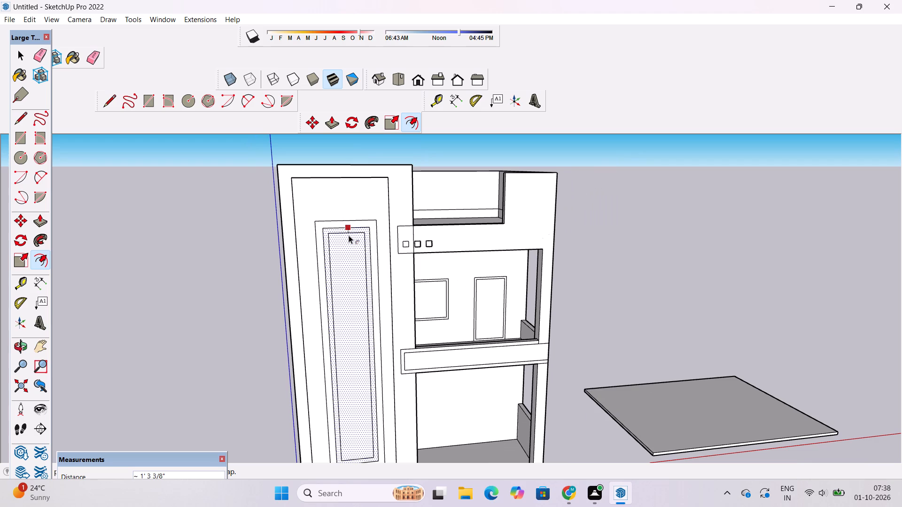
pyautogui.click(349, 236)
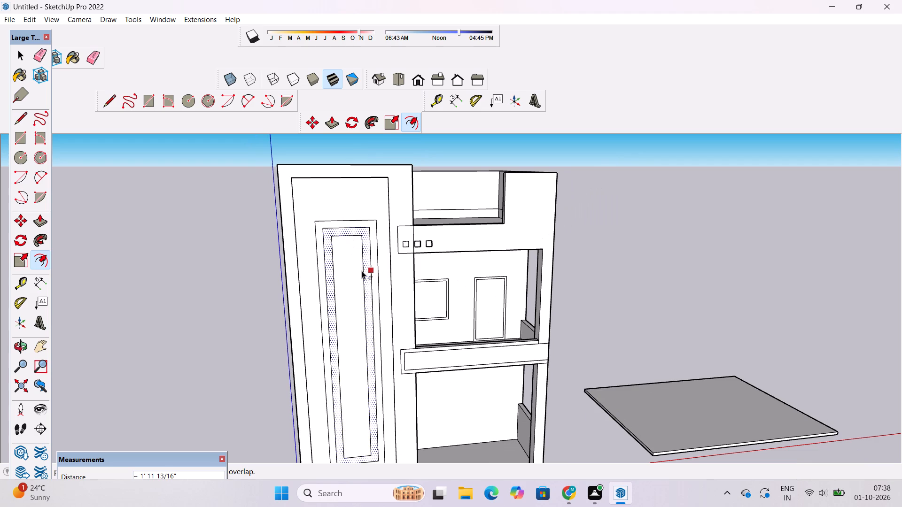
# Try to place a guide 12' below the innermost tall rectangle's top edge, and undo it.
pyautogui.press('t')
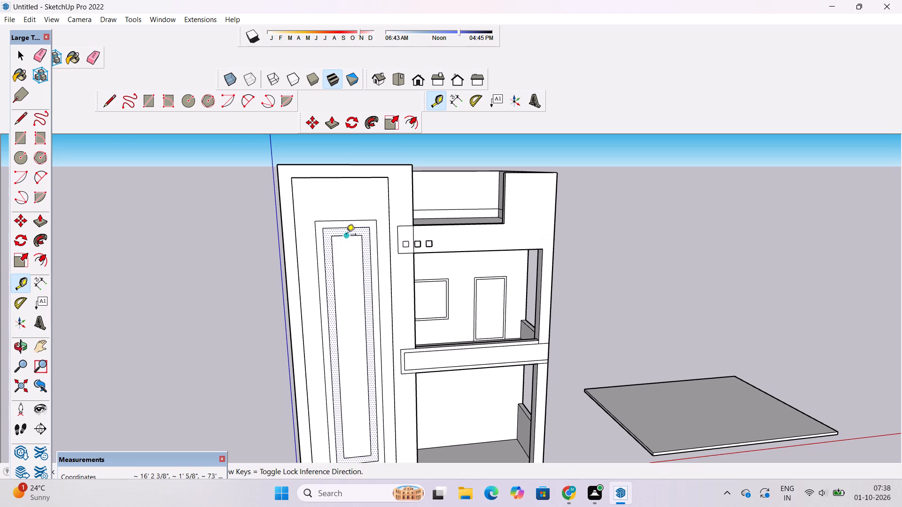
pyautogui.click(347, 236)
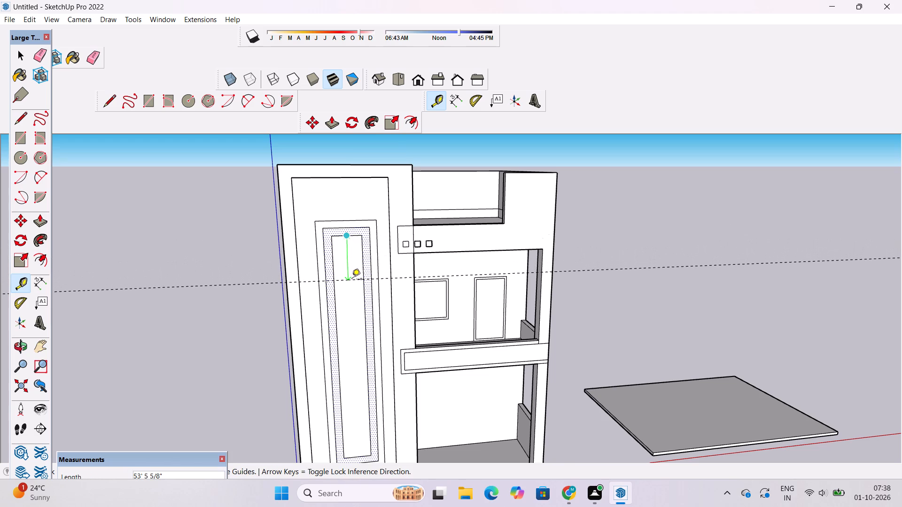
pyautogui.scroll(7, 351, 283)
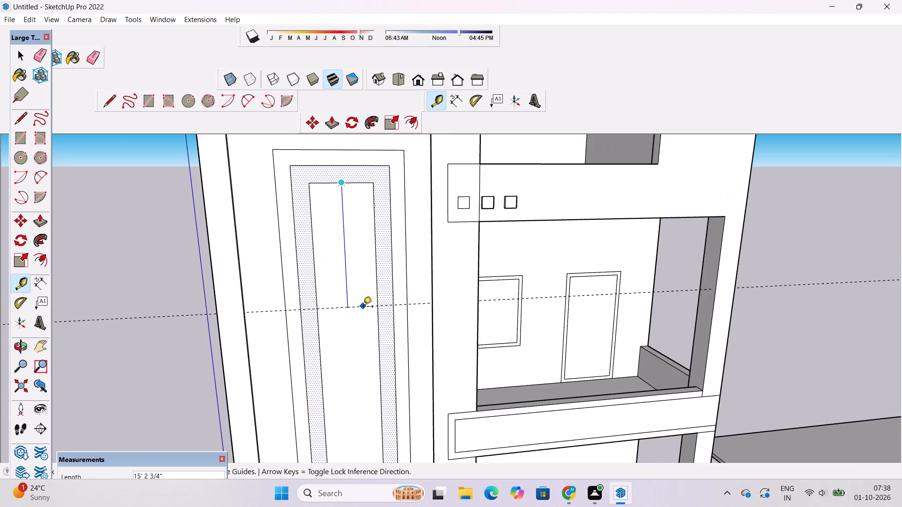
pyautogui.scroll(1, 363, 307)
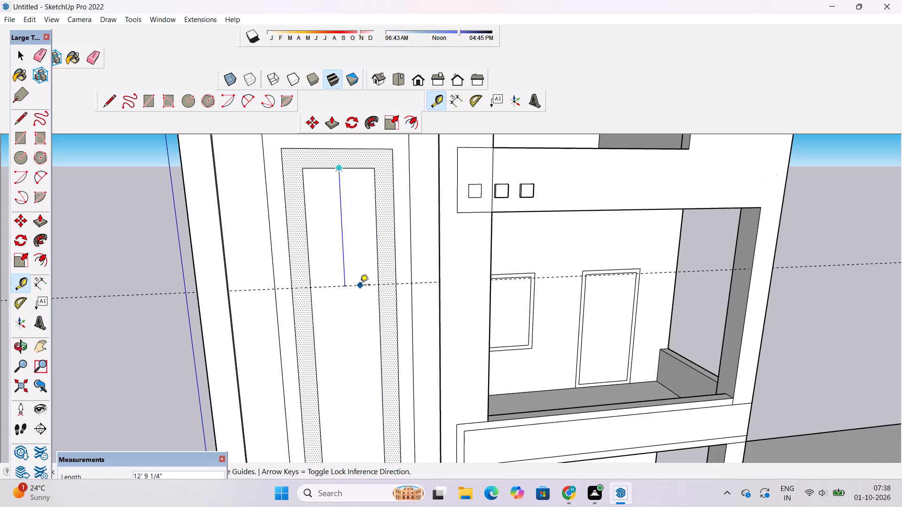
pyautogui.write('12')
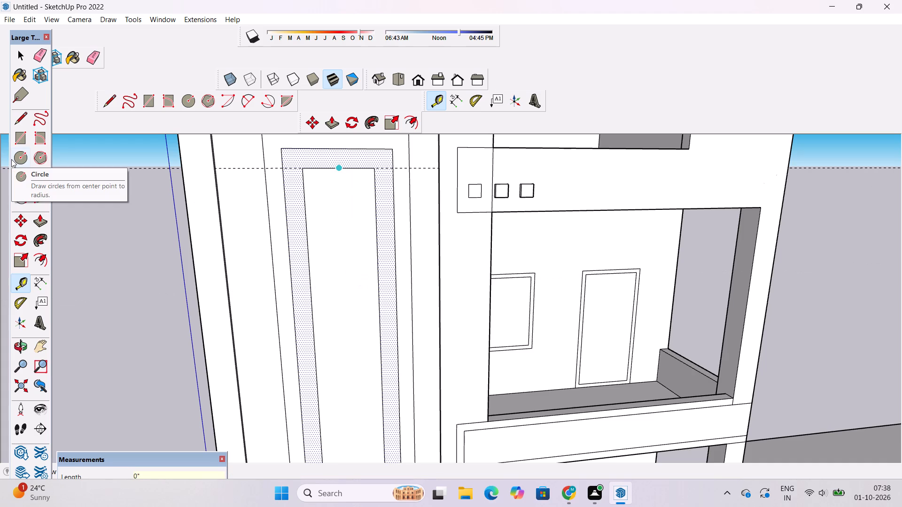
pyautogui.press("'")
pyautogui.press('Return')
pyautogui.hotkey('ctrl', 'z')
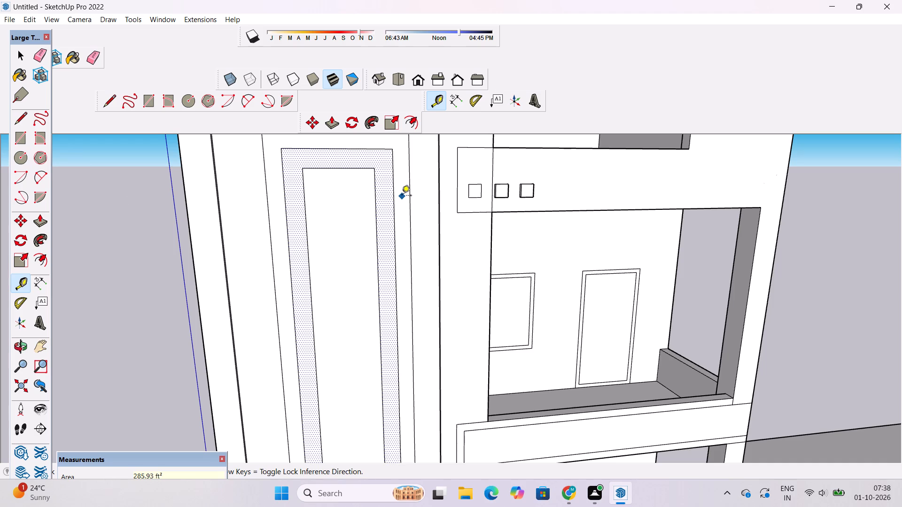
# Place a horizontal guide 12' below the top edge of the innermost tall rectangle.
pyautogui.scroll(-5, 270, 267)
pyautogui.scroll(4, 327, 200)
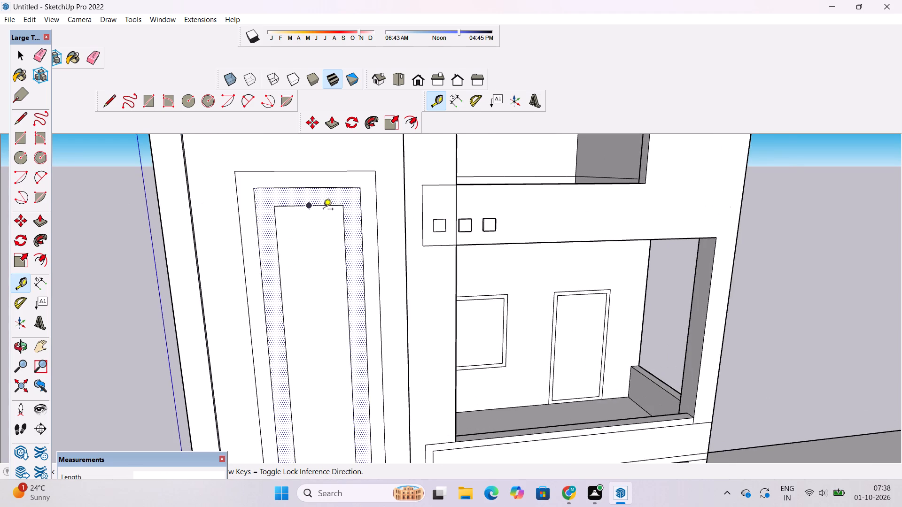
pyautogui.click(327, 206)
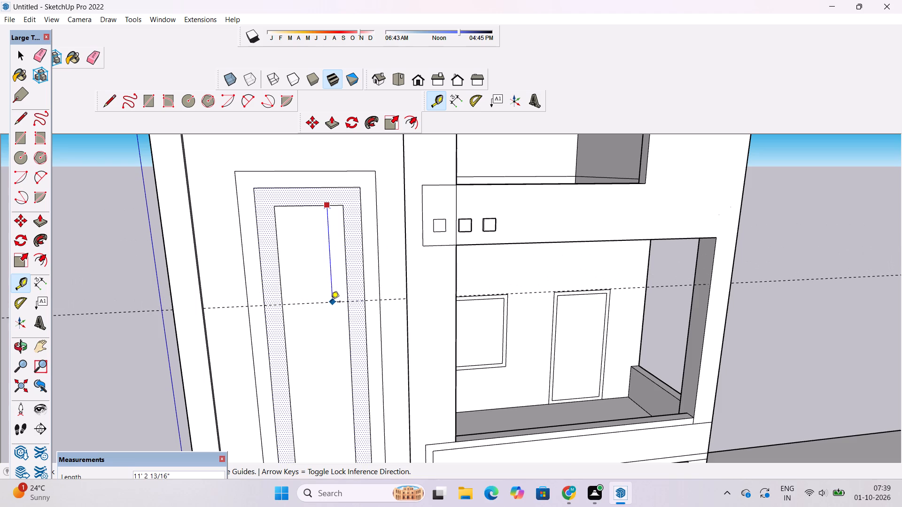
pyautogui.write("12'")
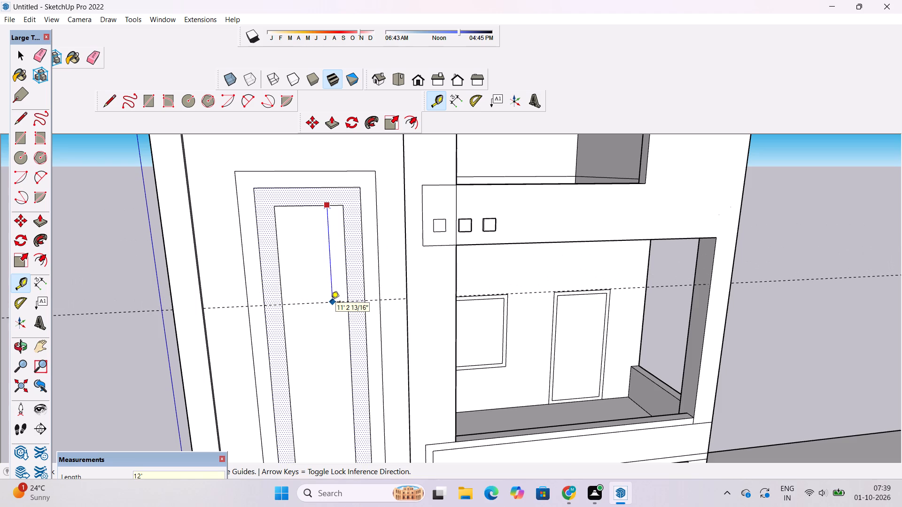
pyautogui.press('Return')
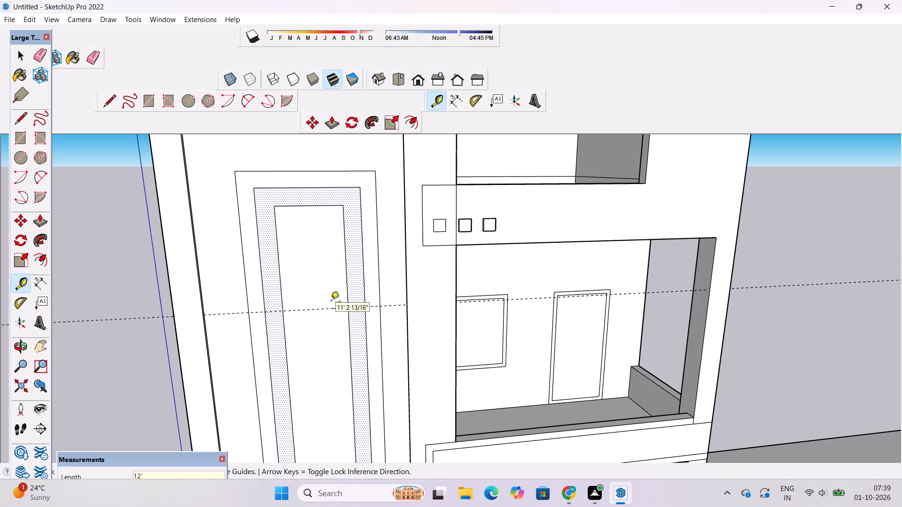
# Add three more horizontal guides down the innermost tall rectangle, each 12' below the previous guide.
pyautogui.scroll(-13, 286, 261)
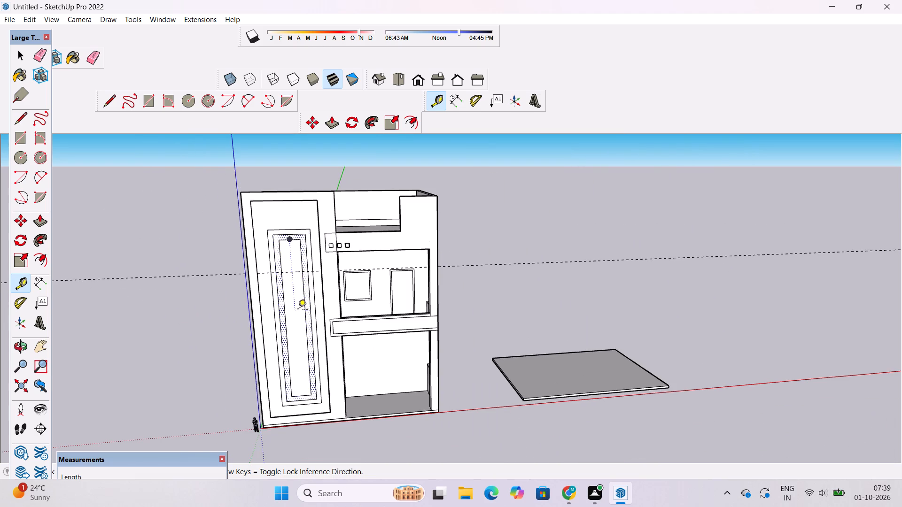
pyautogui.scroll(5, 298, 311)
pyautogui.scroll(4, 286, 270)
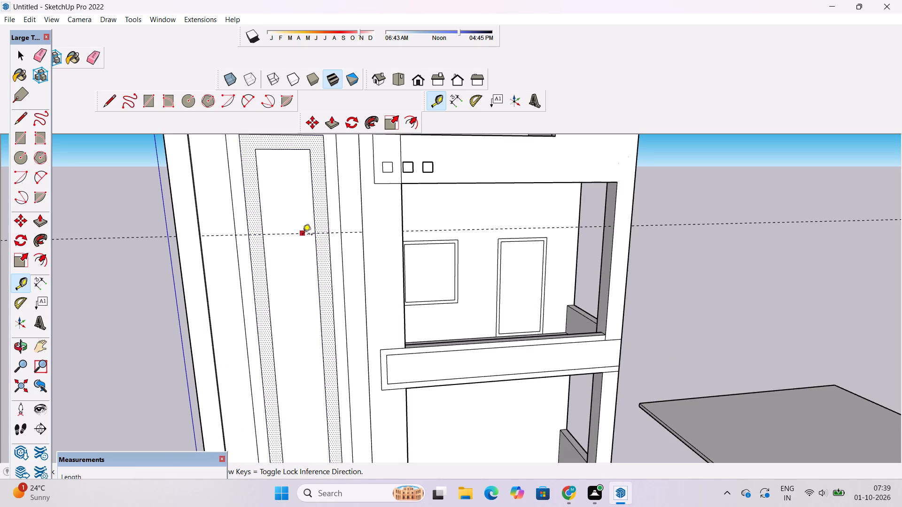
pyautogui.click(304, 233)
pyautogui.scroll(-11, 308, 252)
pyautogui.scroll(4, 318, 287)
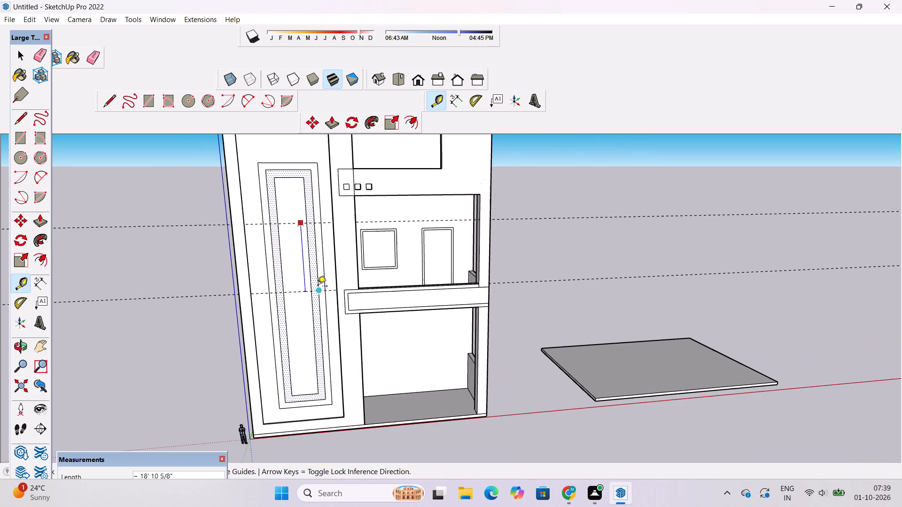
pyautogui.write("12'")
pyautogui.press('Return')
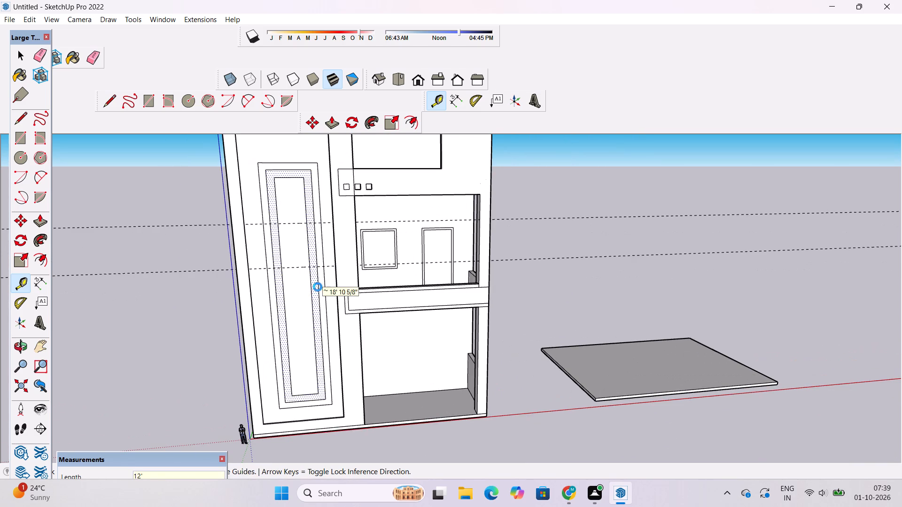
pyautogui.click(289, 269)
pyautogui.write("12'")
pyautogui.press('Return')
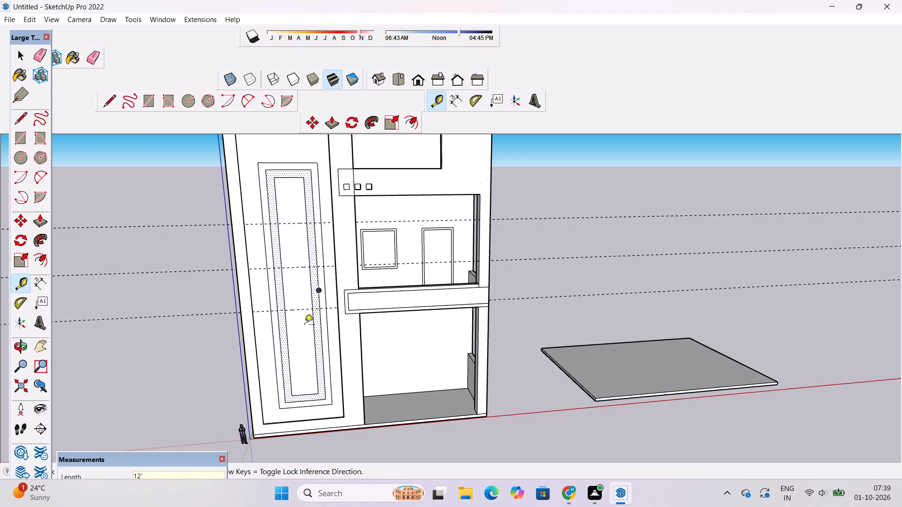
pyautogui.click(307, 311)
pyautogui.write("12'")
pyautogui.press('Return')
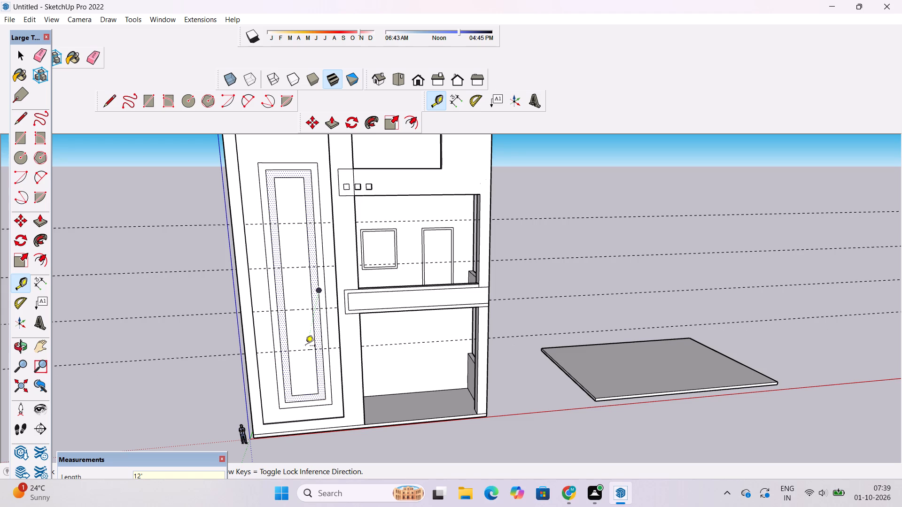
# Draw horizontal lines about 7' 5 5/16" long across the innermost tall rectangle along the two lowest guides.
pyautogui.press('l')
pyautogui.scroll(5, 313, 351)
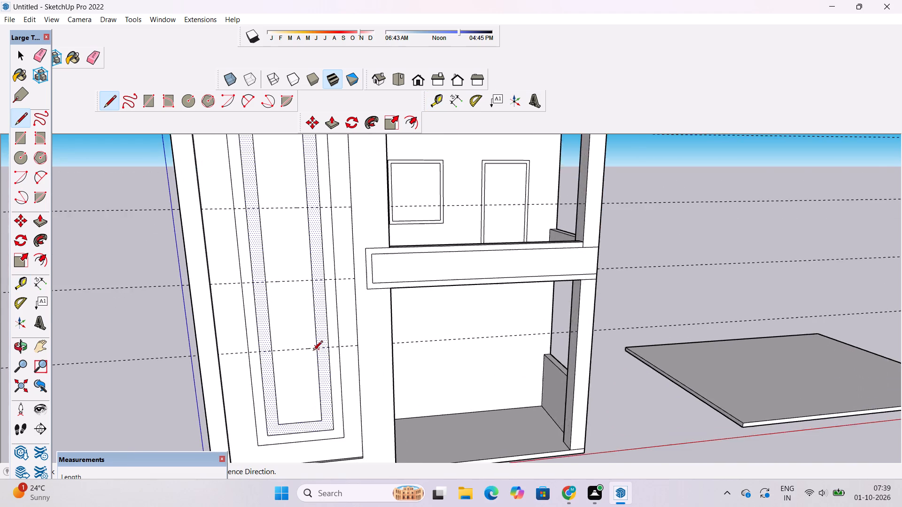
pyautogui.scroll(3, 313, 351)
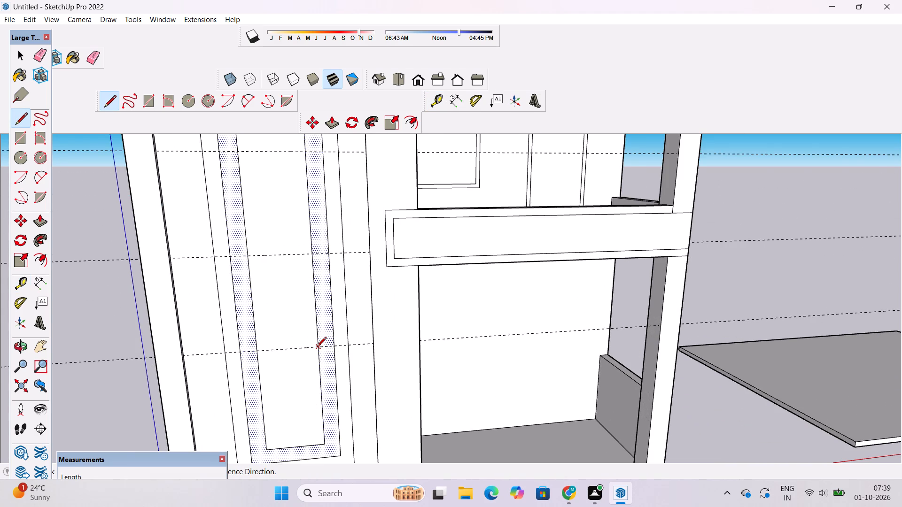
pyautogui.click(318, 349)
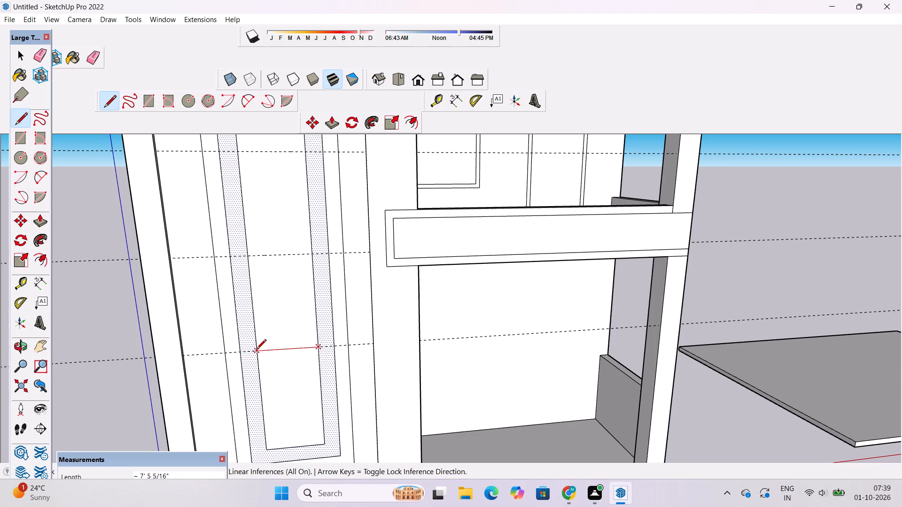
pyautogui.click(257, 350)
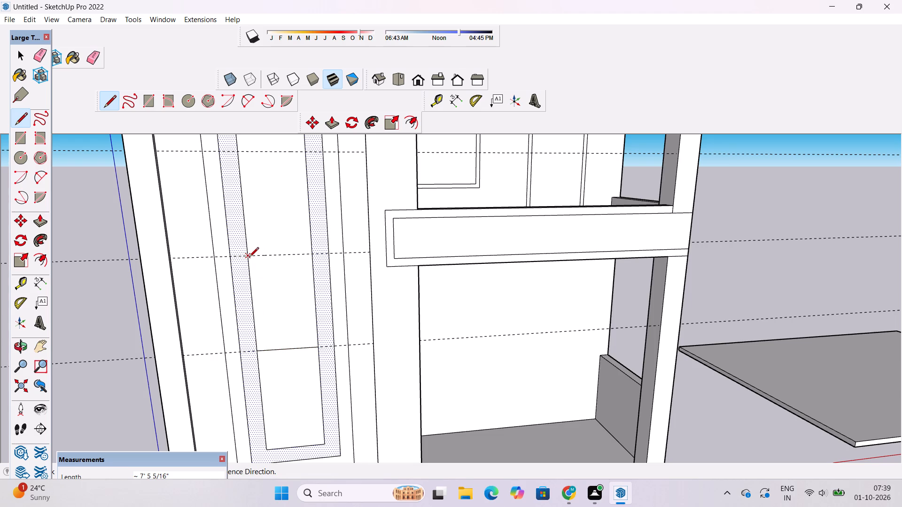
pyautogui.click(247, 258)
pyautogui.click(311, 255)
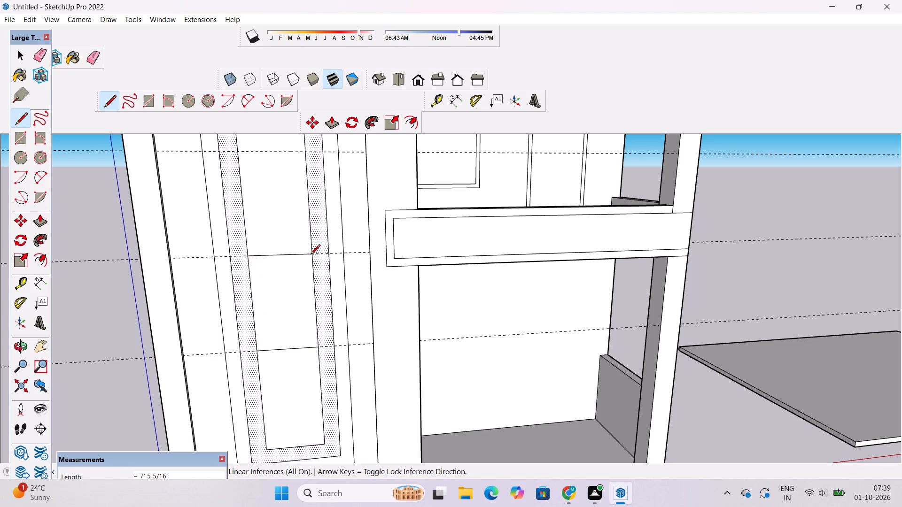
# Draw horizontal lines about 7' 5 5/16" long across the innermost tall rectangle along the two upper guides.
pyautogui.scroll(-6, 350, 390)
pyautogui.scroll(1, 329, 313)
pyautogui.scroll(8, 316, 241)
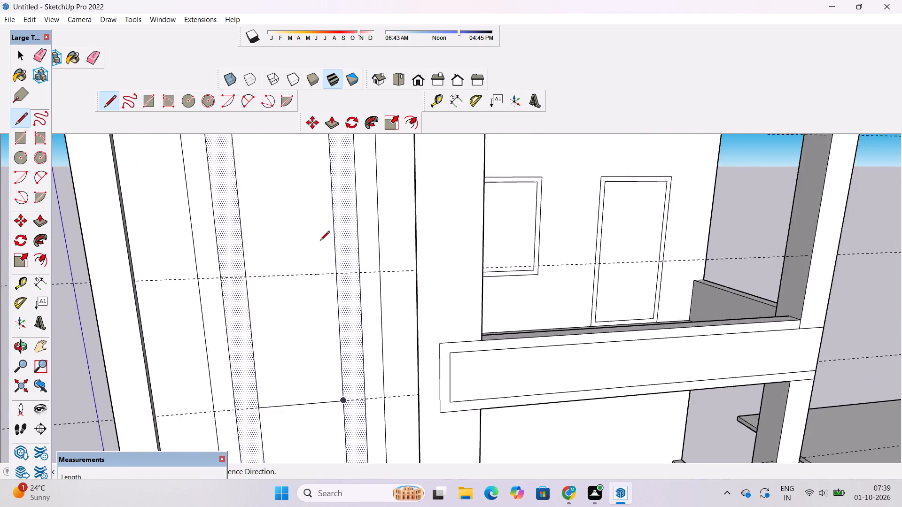
pyautogui.scroll(5, 320, 241)
pyautogui.click(343, 287)
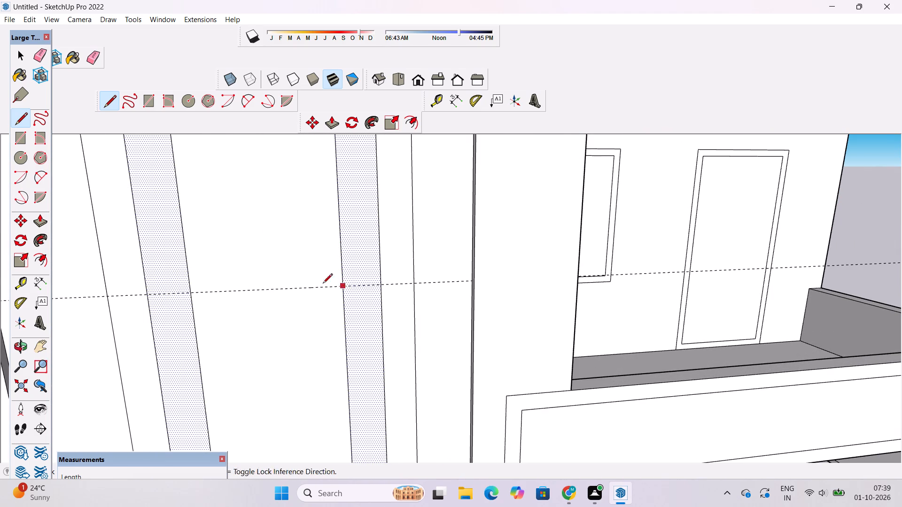
pyautogui.click(193, 291)
pyautogui.scroll(-5, 248, 288)
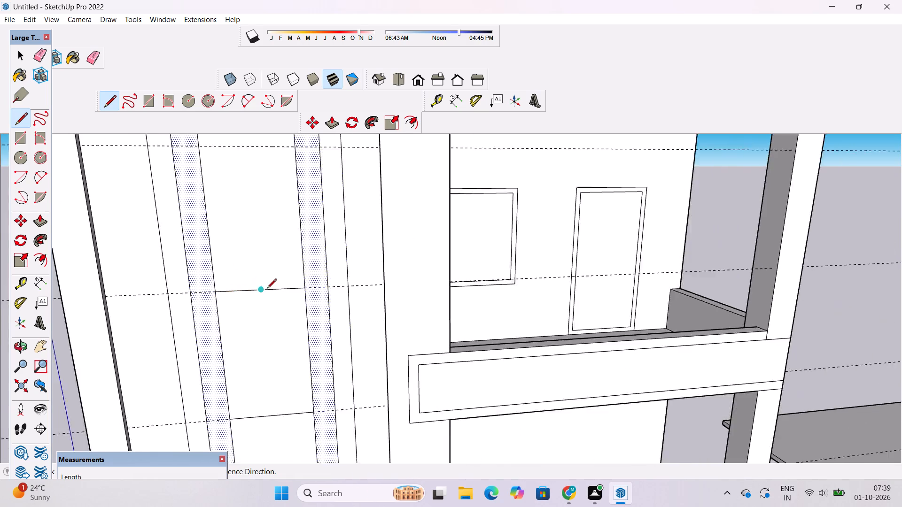
pyautogui.scroll(-10, 267, 289)
pyautogui.scroll(10, 249, 209)
pyautogui.click(219, 259)
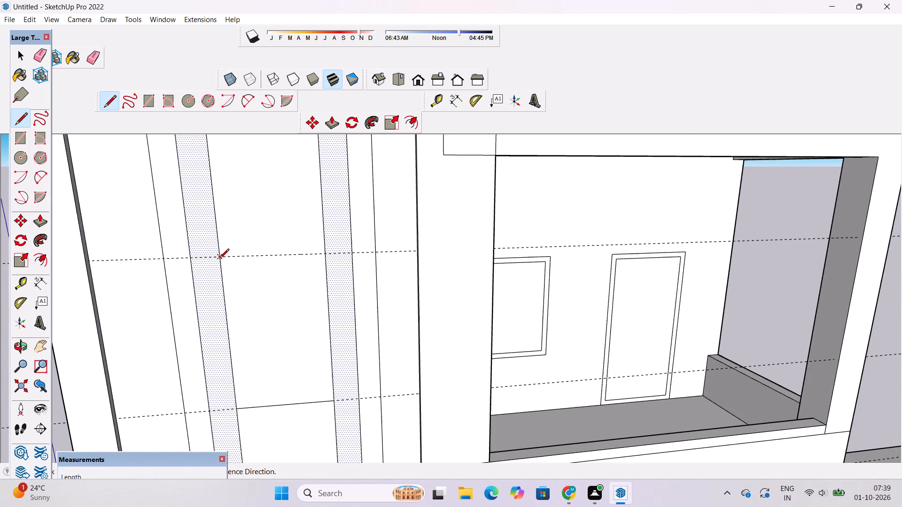
pyautogui.click(324, 256)
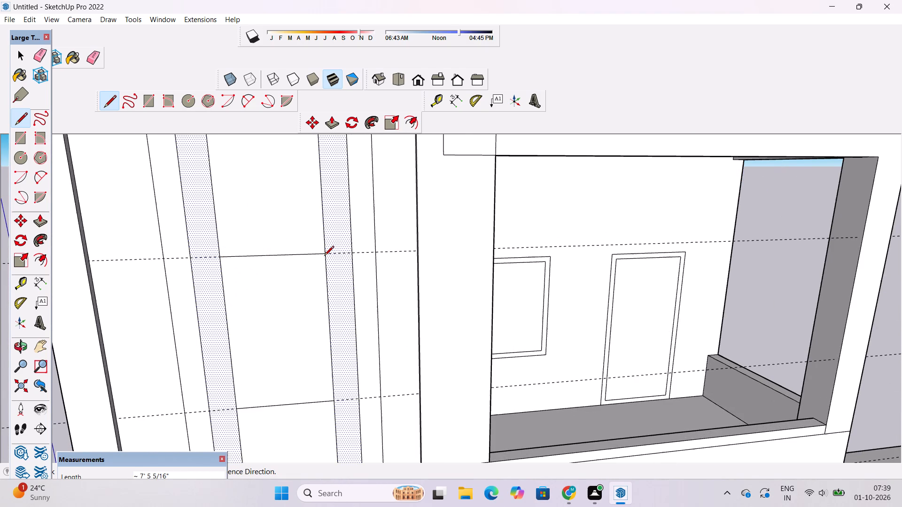
pyautogui.press('space')
# Erase the four horizontal guides that cross the facade.
pyautogui.write('e')
pyautogui.scroll(-19, 237, 253)
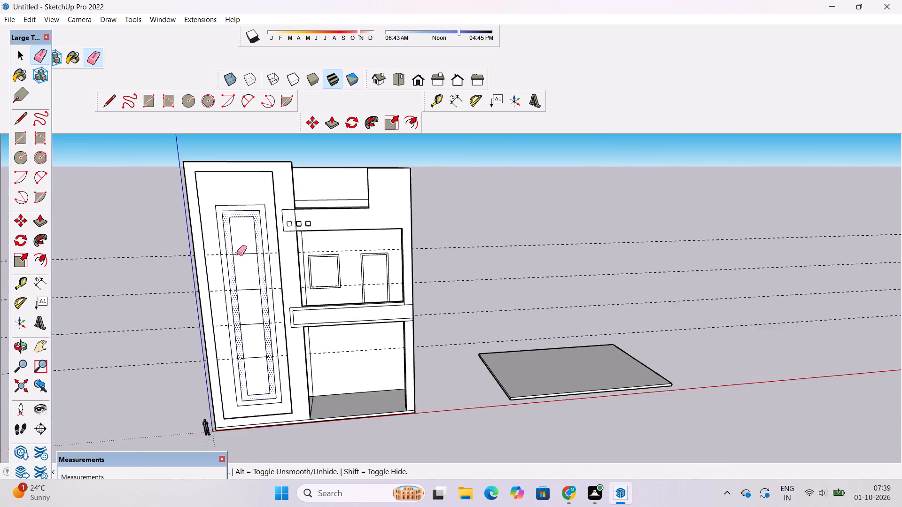
pyautogui.scroll(-4, 237, 253)
pyautogui.moveTo(599, 235); pyautogui.dragTo(599, 309)
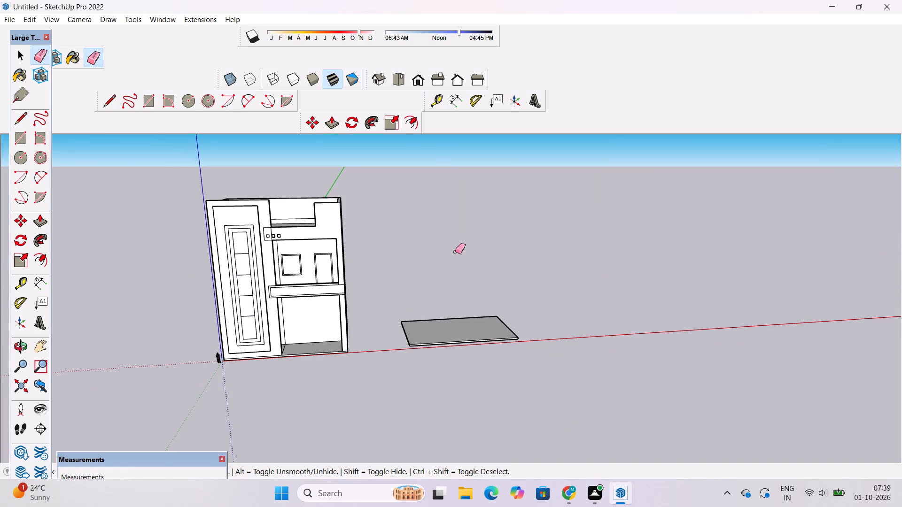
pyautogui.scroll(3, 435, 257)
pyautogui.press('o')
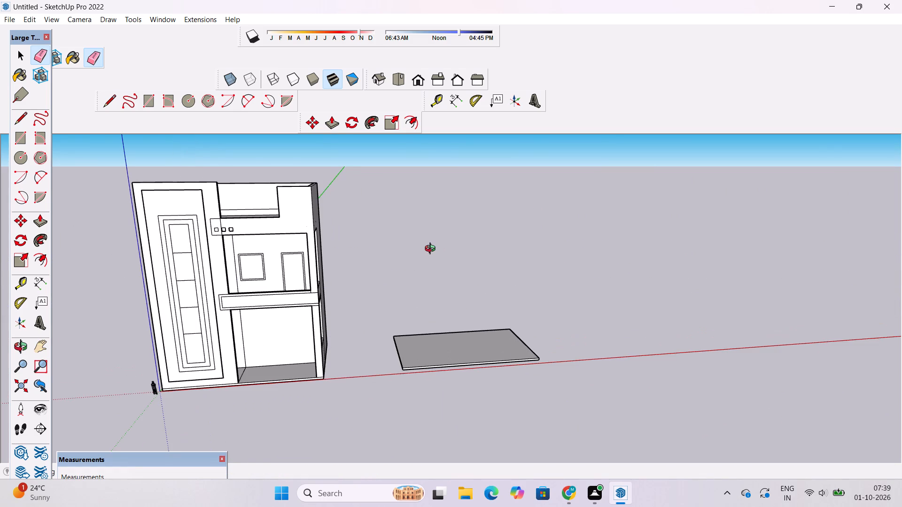
# Push/Pull the outermost border ring of the facade's tall nested-rectangle panel outward by 1'.
pyautogui.scroll(-5, 432, 250)
pyautogui.scroll(3, 327, 262)
pyautogui.keyDown('shift'); pyautogui.moveTo(326, 262); pyautogui.dragTo(356, 273); pyautogui.keyUp('shift')
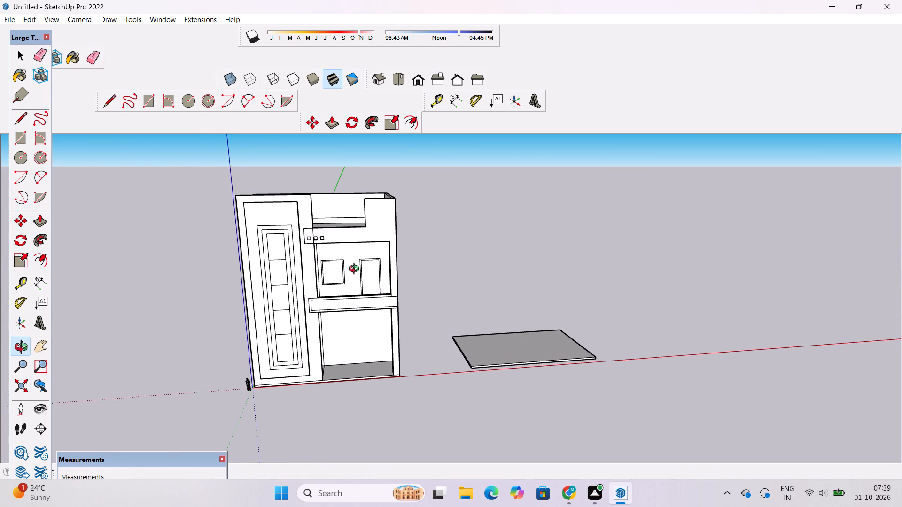
pyautogui.scroll(3, 356, 270)
pyautogui.scroll(-4, 350, 251)
pyautogui.keyDown('shift'); pyautogui.moveTo(305, 315); pyautogui.dragTo(333, 310); pyautogui.keyUp('shift')
pyautogui.scroll(9, 288, 233)
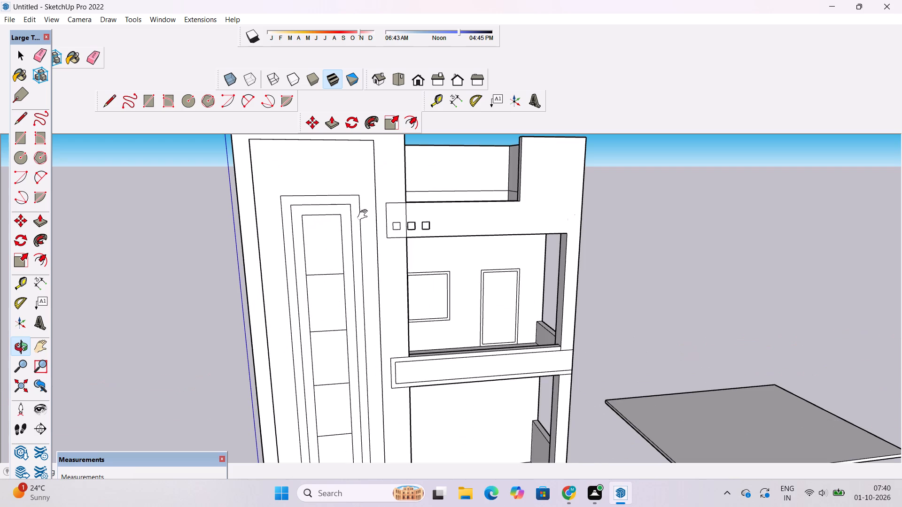
pyautogui.keyDown('shift'); pyautogui.click(365, 215); pyautogui.keyUp('shift')
pyautogui.moveTo(356, 215); pyautogui.dragTo(321, 222)
pyautogui.scroll(4, 308, 223)
pyautogui.keyDown('shift'); pyautogui.moveTo(311, 217); pyautogui.dragTo(252, 229); pyautogui.keyUp('shift')
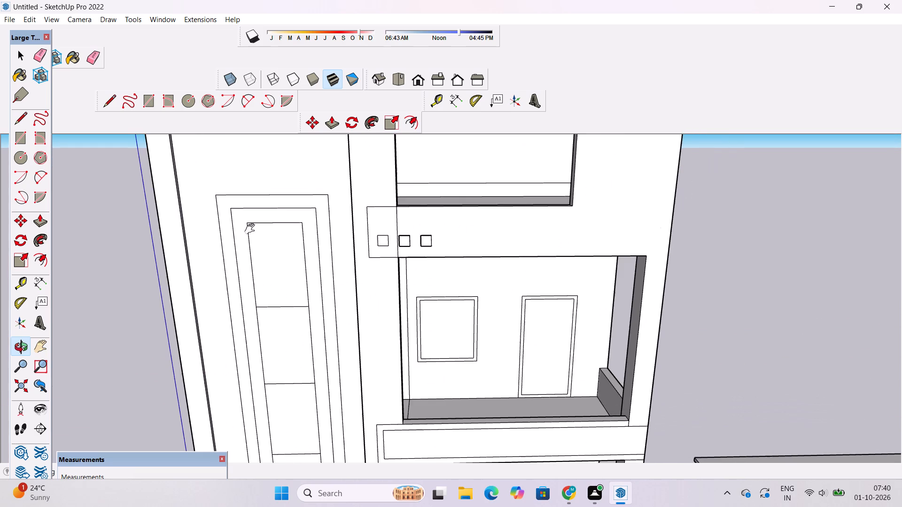
pyautogui.scroll(1, 252, 229)
pyautogui.scroll(-3, 252, 229)
pyautogui.press('p')
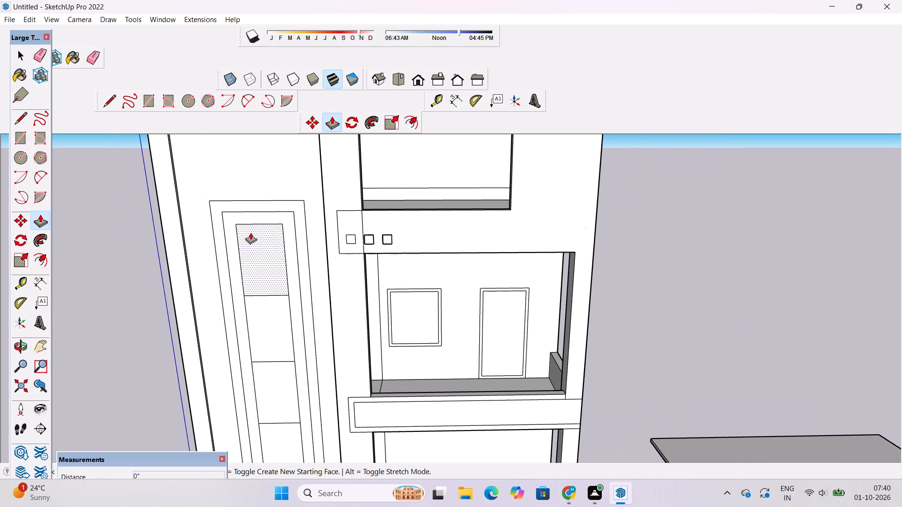
pyautogui.click(290, 202)
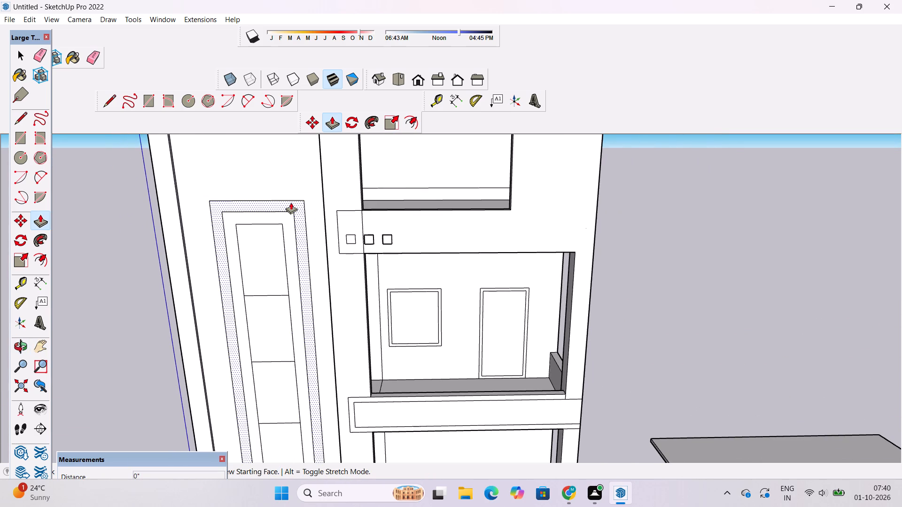
pyautogui.scroll(-8, 294, 196)
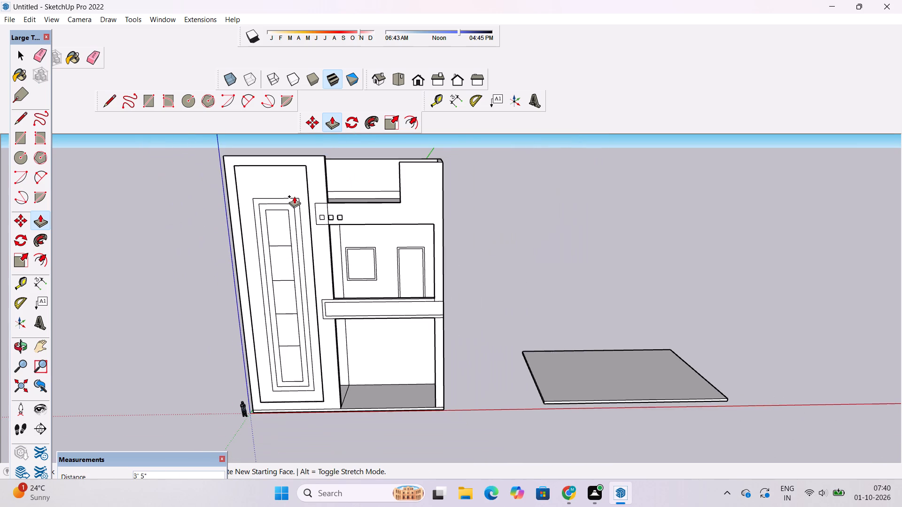
pyautogui.scroll(3, 288, 203)
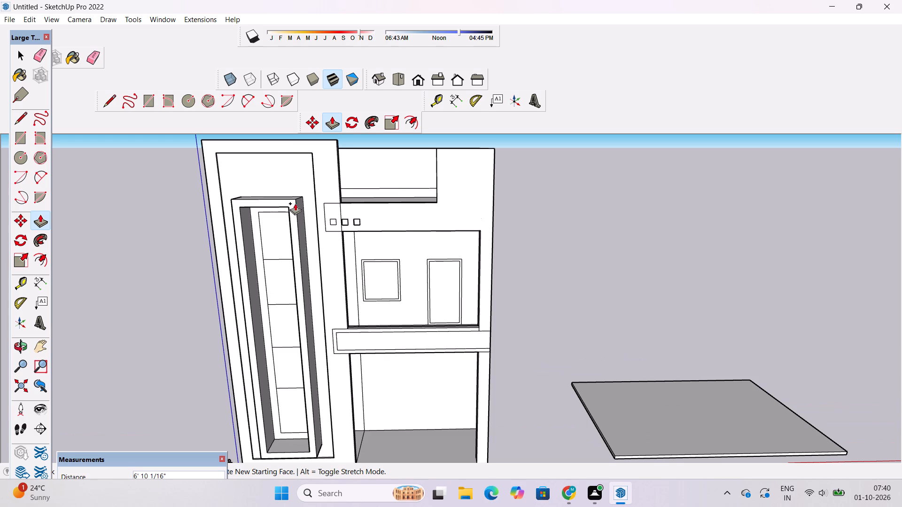
pyautogui.scroll(-3, 285, 217)
pyautogui.scroll(4, 285, 217)
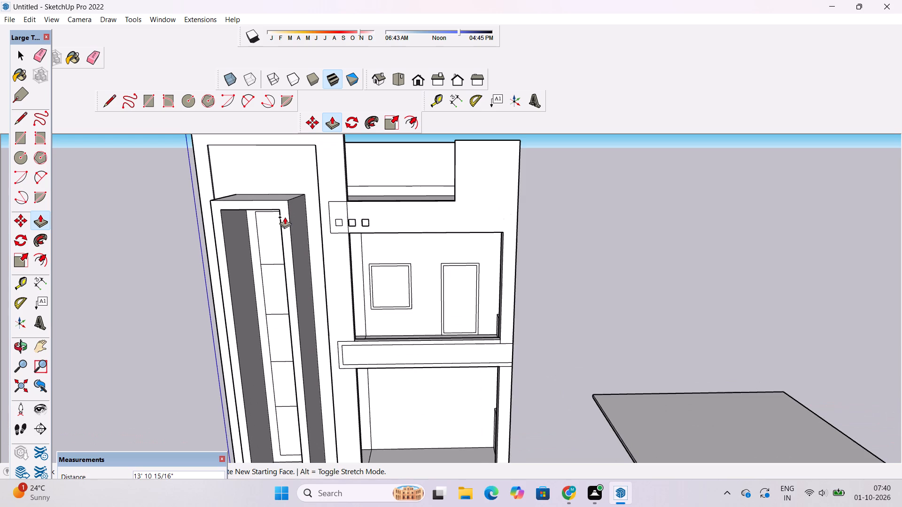
pyautogui.scroll(2, 286, 211)
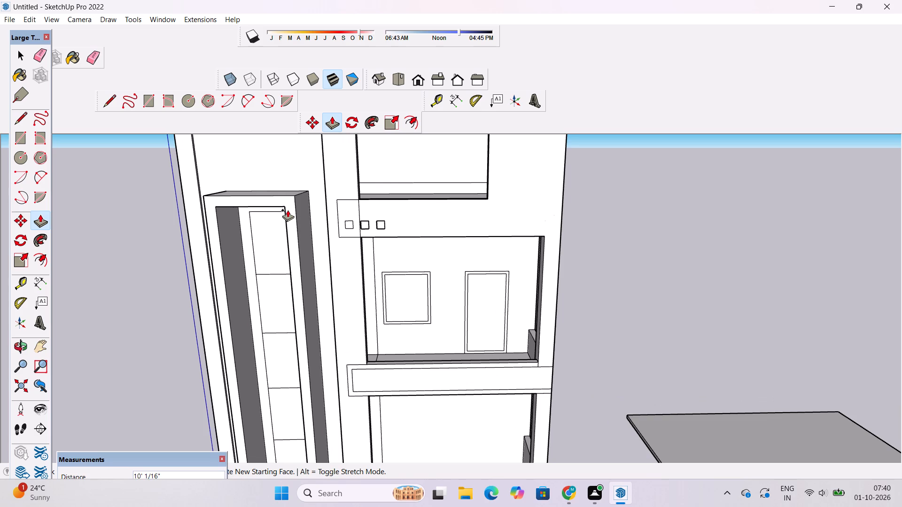
pyautogui.write("1'")
pyautogui.press('Return')
pyautogui.scroll(-5, 288, 210)
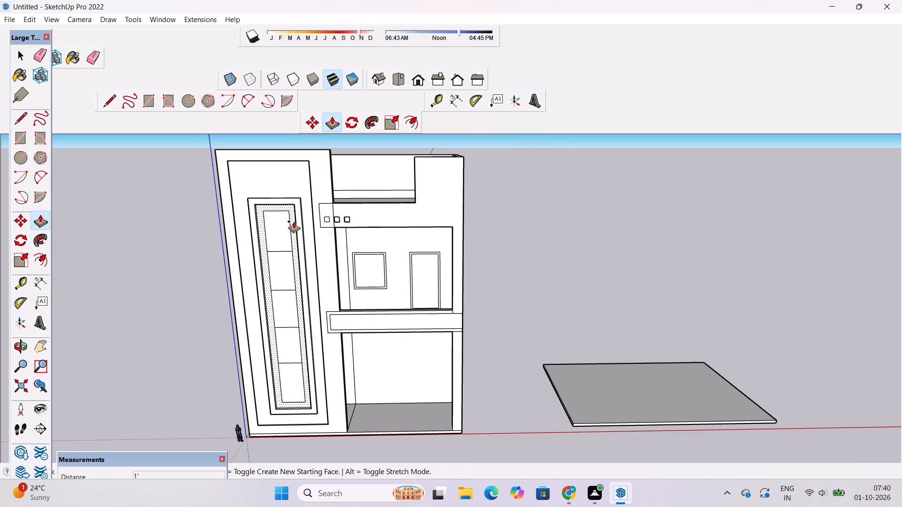
# Examine the raised border and inner bands of the tall facade panel from several angles.
pyautogui.press('o')
pyautogui.scroll(-8, 294, 221)
pyautogui.moveTo(259, 254); pyautogui.dragTo(411, 300)
pyautogui.scroll(5, 268, 319)
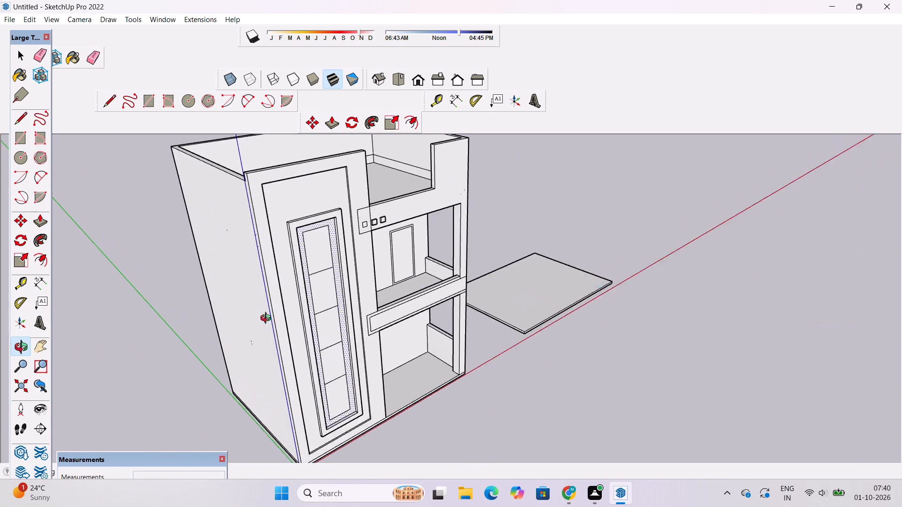
pyautogui.scroll(7, 268, 319)
pyautogui.moveTo(290, 333); pyautogui.dragTo(285, 261)
pyautogui.moveTo(384, 277); pyautogui.dragTo(278, 305)
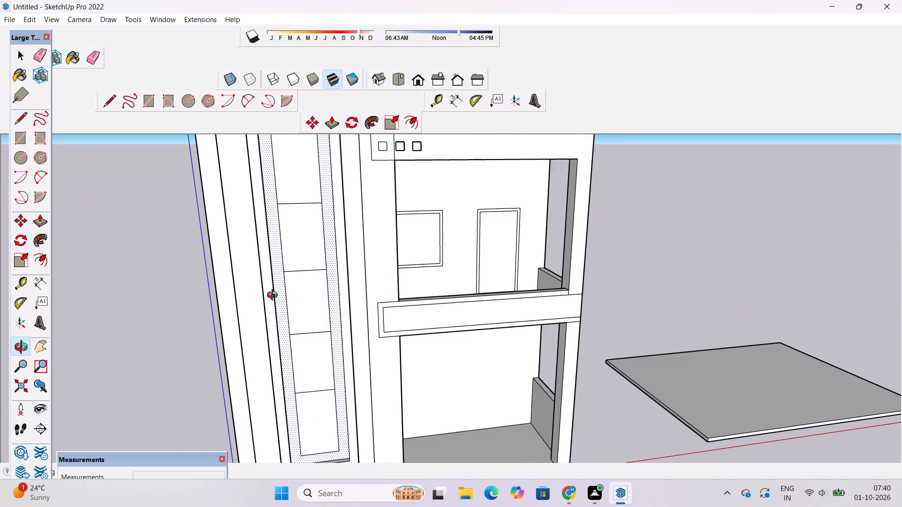
pyautogui.scroll(-6, 274, 296)
pyautogui.keyDown('shift'); pyautogui.click(289, 295); pyautogui.keyUp('shift')
pyautogui.press('space')
pyautogui.click(532, 242)
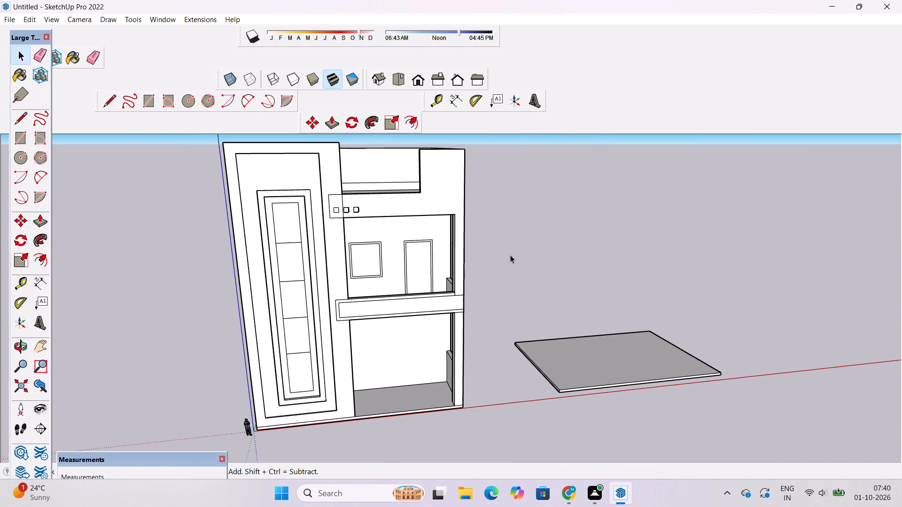
pyautogui.press('o')
pyautogui.scroll(3, 249, 286)
pyautogui.moveTo(248, 286); pyautogui.dragTo(365, 299)
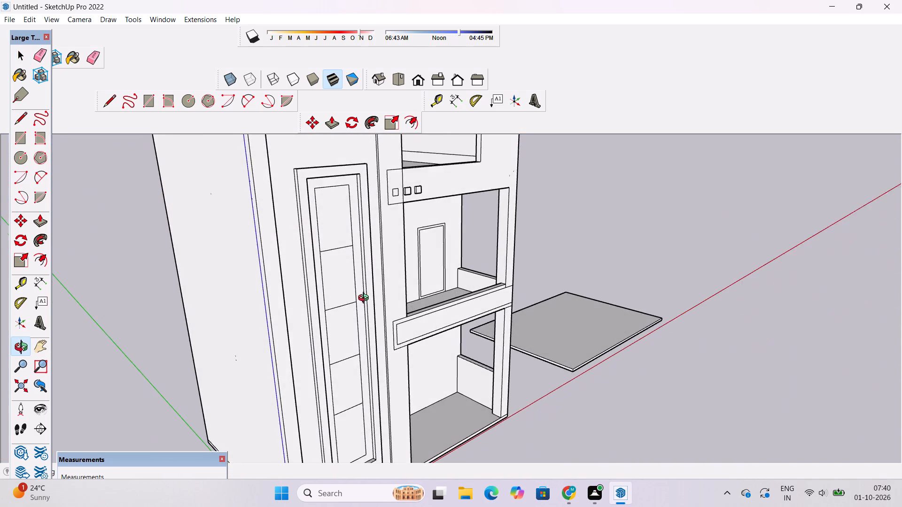
pyautogui.moveTo(365, 299); pyautogui.dragTo(367, 300)
pyautogui.scroll(2, 377, 270)
pyautogui.keyDown('shift'); pyautogui.moveTo(377, 270); pyautogui.dragTo(389, 258); pyautogui.keyUp('shift')
pyautogui.scroll(-1, 392, 258)
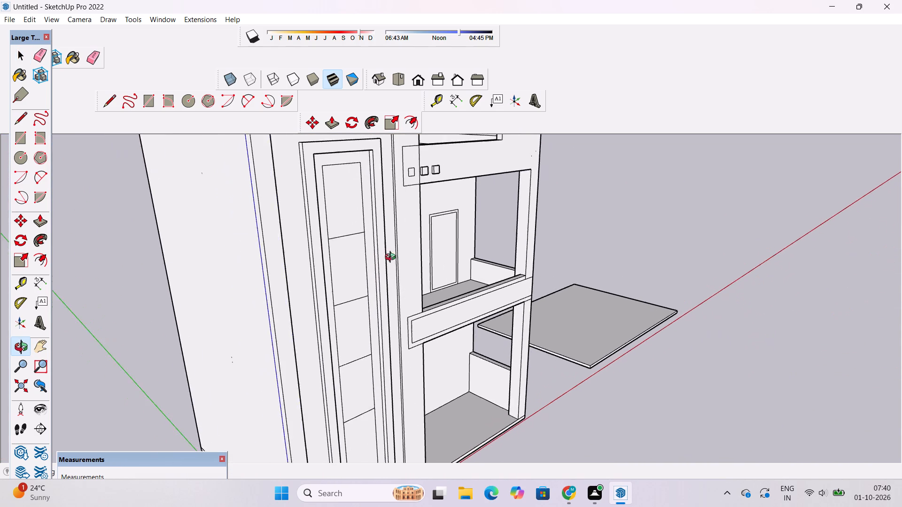
pyautogui.scroll(-2, 392, 258)
pyautogui.moveTo(389, 283); pyautogui.dragTo(305, 302)
pyautogui.scroll(4, 334, 215)
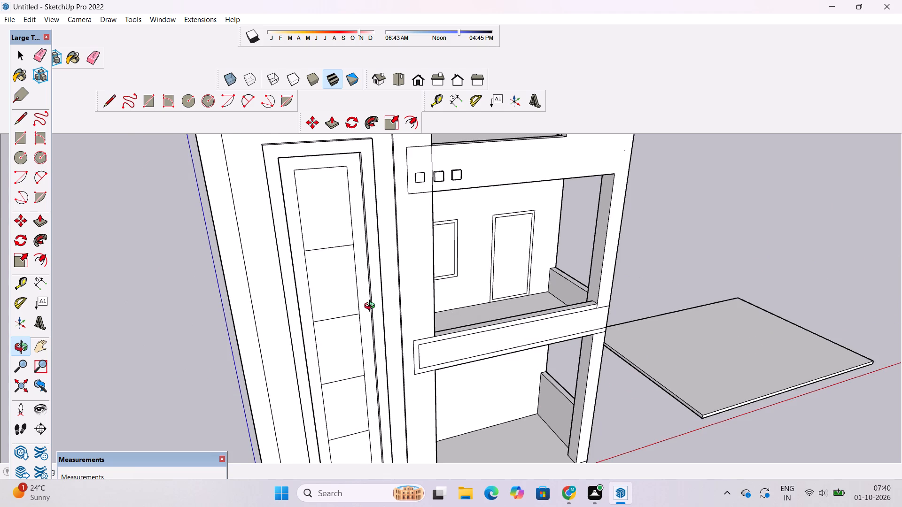
pyautogui.moveTo(371, 307); pyautogui.dragTo(348, 277)
pyautogui.moveTo(340, 284); pyautogui.dragTo(334, 272)
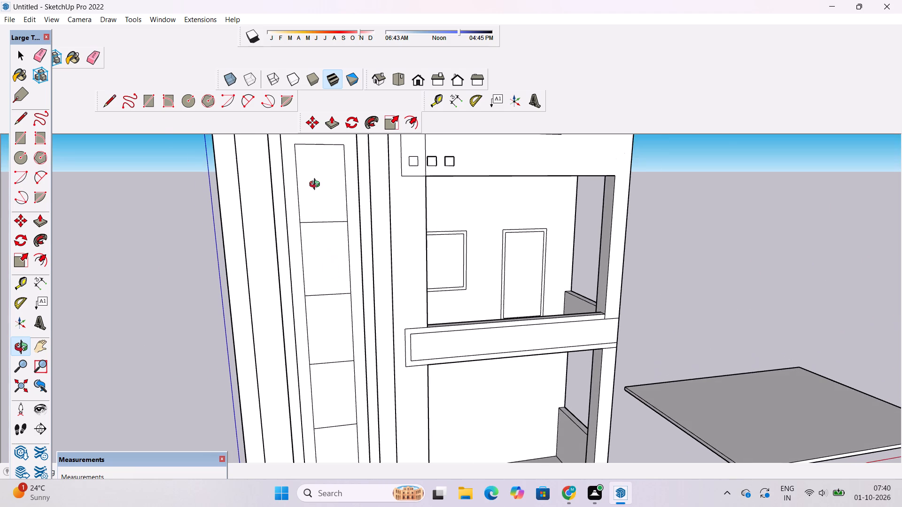
pyautogui.scroll(3, 317, 185)
pyautogui.scroll(-4, 317, 185)
pyautogui.keyDown('shift'); pyautogui.moveTo(317, 185); pyautogui.dragTo(319, 211); pyautogui.keyUp('shift')
pyautogui.click(319, 212)
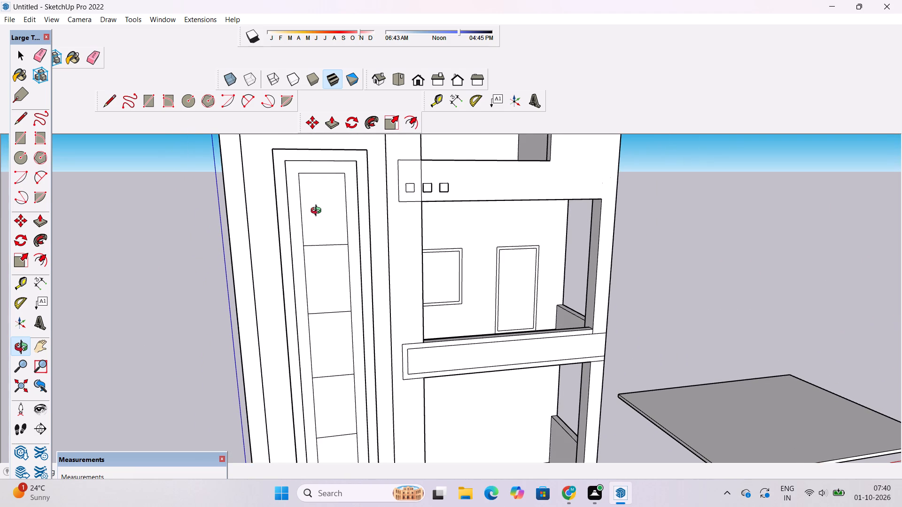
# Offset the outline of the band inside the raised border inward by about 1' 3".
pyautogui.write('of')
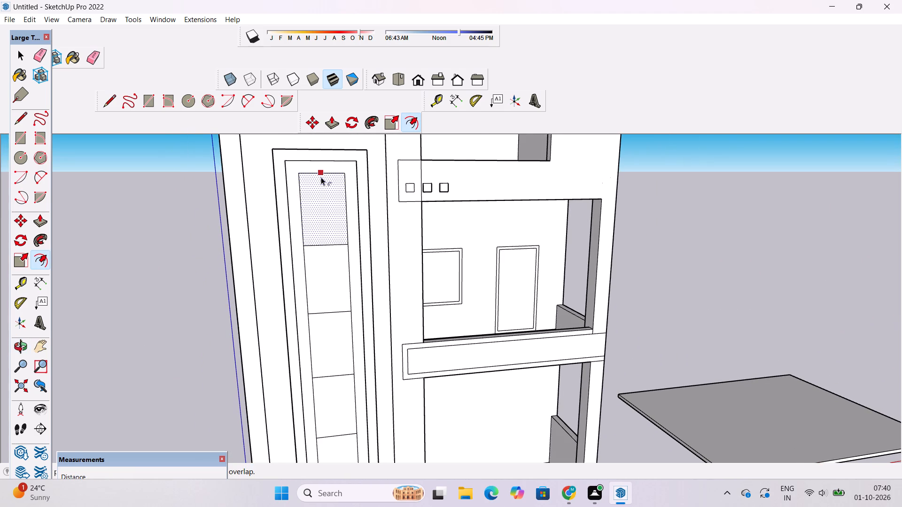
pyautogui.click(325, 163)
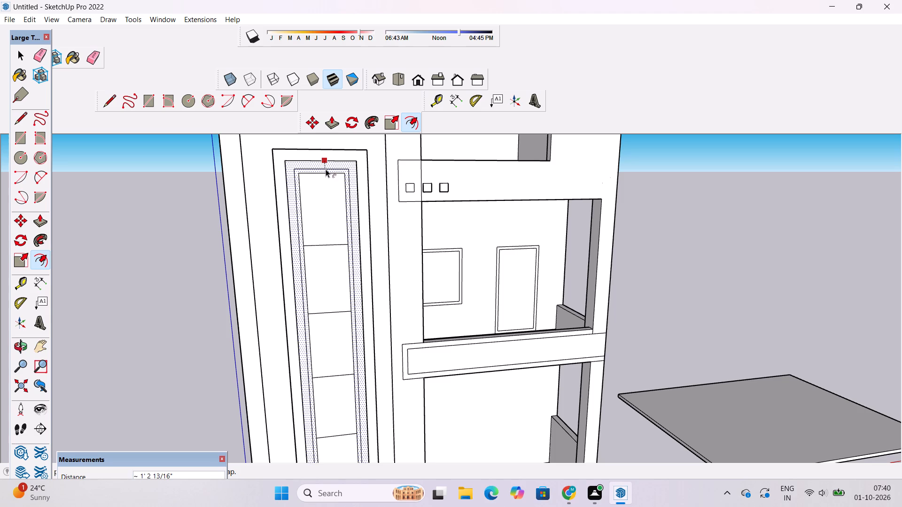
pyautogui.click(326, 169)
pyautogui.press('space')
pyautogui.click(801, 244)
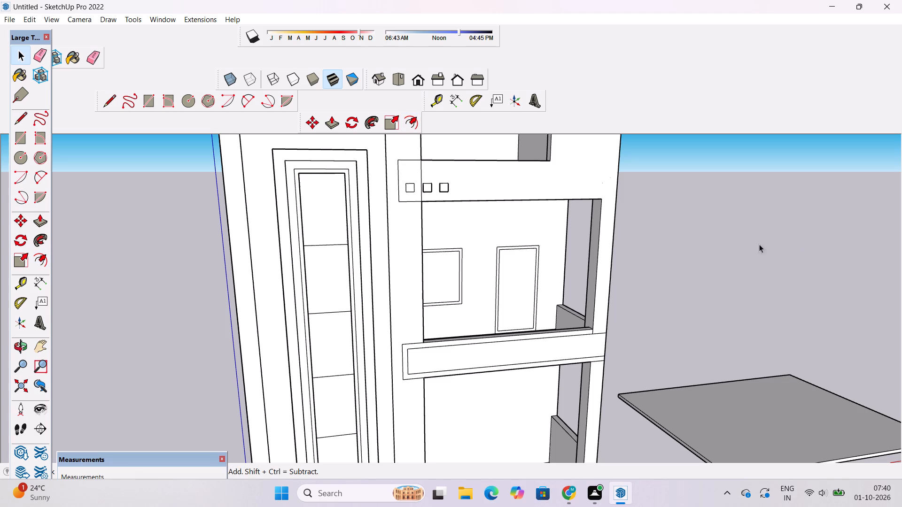
# Examine the offset outline around the divided inner rectangle of the tall panel up close.
pyautogui.scroll(17, 327, 165)
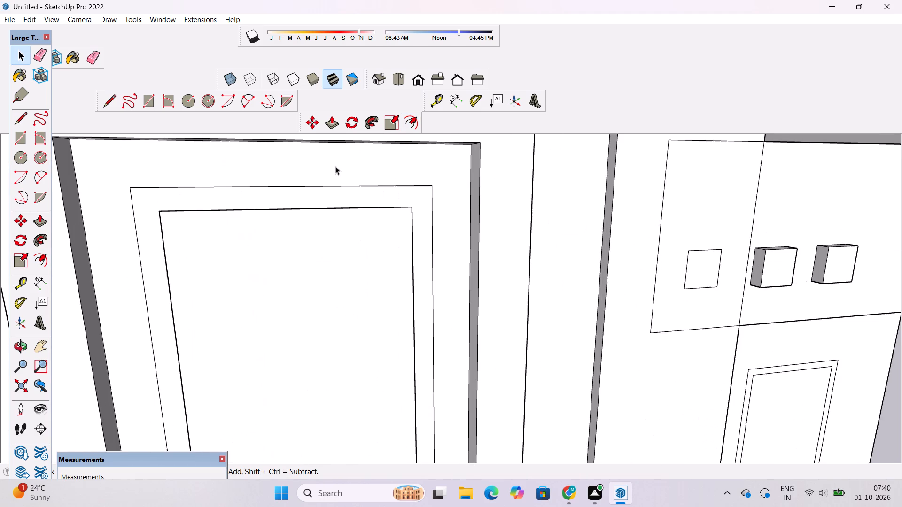
pyautogui.scroll(-3, 335, 166)
pyautogui.press('o')
pyautogui.moveTo(346, 261); pyautogui.dragTo(364, 214)
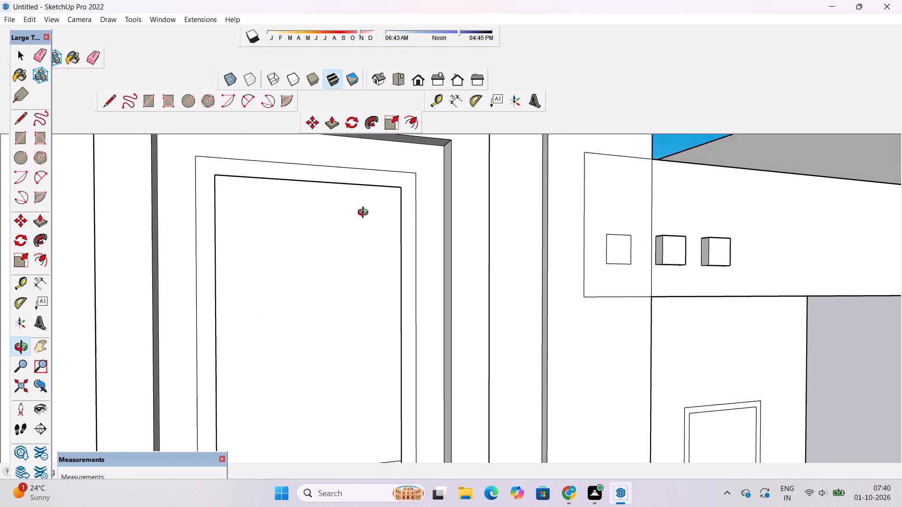
pyautogui.scroll(-6, 364, 214)
pyautogui.moveTo(373, 250); pyautogui.dragTo(367, 269)
pyautogui.scroll(-5, 364, 268)
pyautogui.keyDown('shift'); pyautogui.moveTo(342, 288); pyautogui.dragTo(339, 227); pyautogui.keyUp('shift')
pyautogui.moveTo(337, 242); pyautogui.dragTo(309, 266)
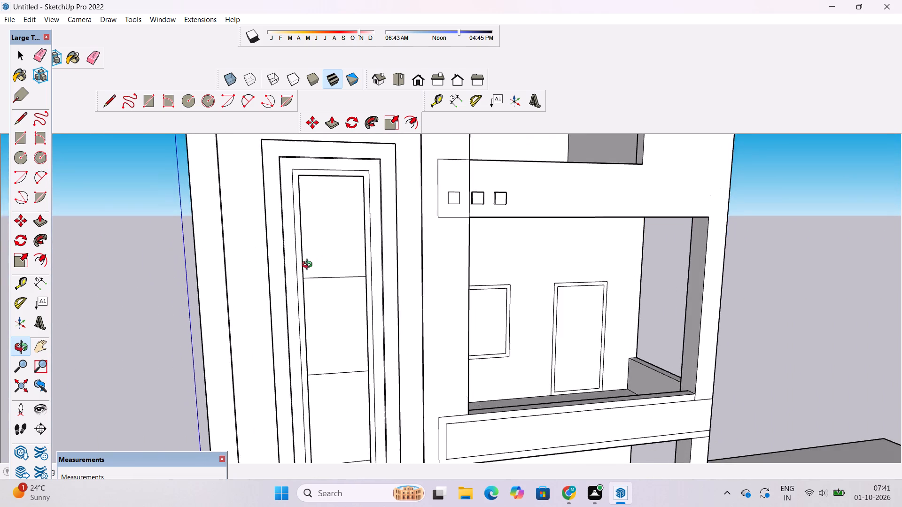
pyautogui.moveTo(309, 266); pyautogui.dragTo(306, 268)
pyautogui.scroll(10, 306, 268)
pyautogui.moveTo(302, 294); pyautogui.dragTo(263, 307)
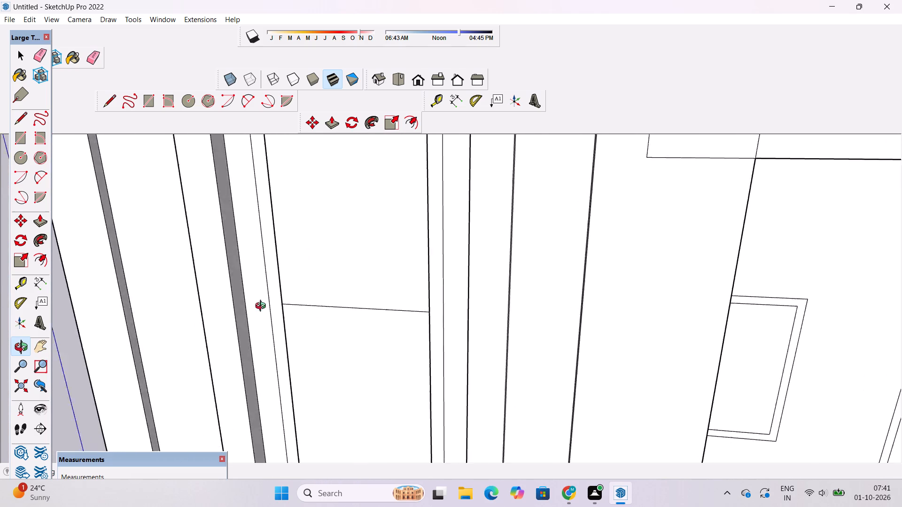
pyautogui.moveTo(263, 307); pyautogui.dragTo(307, 277)
pyautogui.scroll(-6, 320, 261)
pyautogui.keyDown('shift'); pyautogui.moveTo(320, 261); pyautogui.dragTo(296, 299); pyautogui.keyUp('shift')
pyautogui.scroll(-6, 293, 289)
pyautogui.keyDown('shift'); pyautogui.moveTo(293, 289); pyautogui.dragTo(296, 311); pyautogui.keyUp('shift')
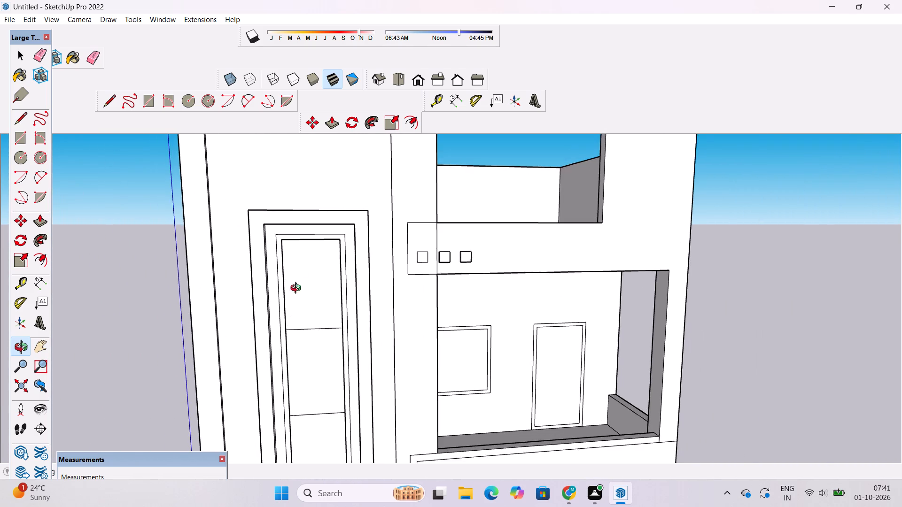
pyautogui.scroll(4, 303, 261)
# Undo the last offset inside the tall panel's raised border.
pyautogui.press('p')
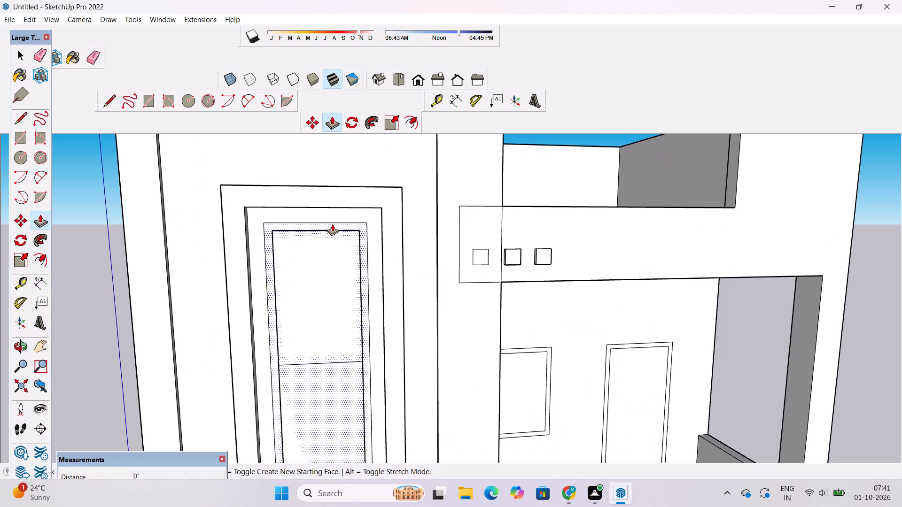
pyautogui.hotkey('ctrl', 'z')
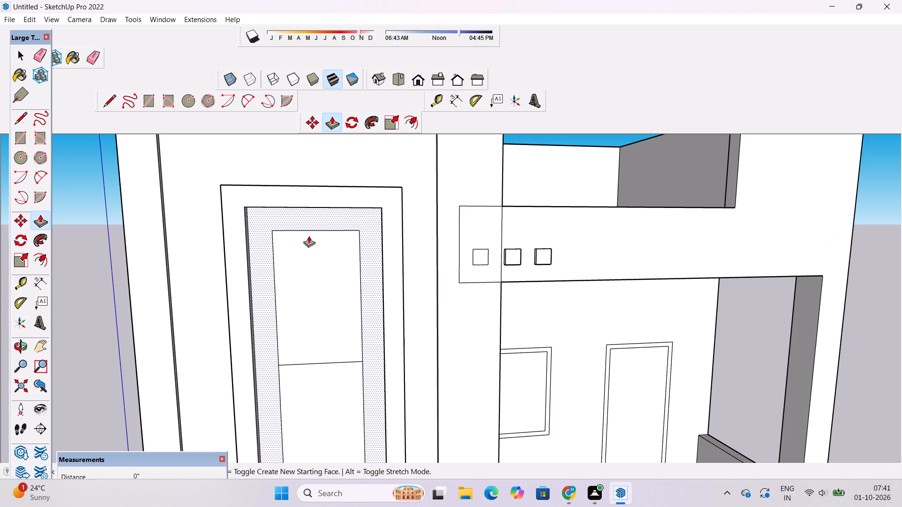
# Examine the whole tall panel and its lower end against the facade from above and from the front.
pyautogui.scroll(-15, 307, 236)
pyautogui.scroll(6, 307, 240)
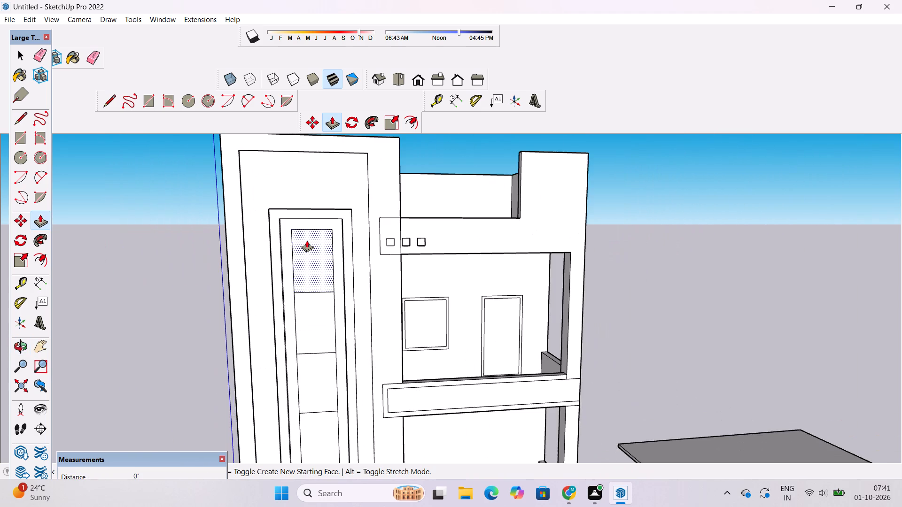
pyautogui.scroll(-1, 307, 240)
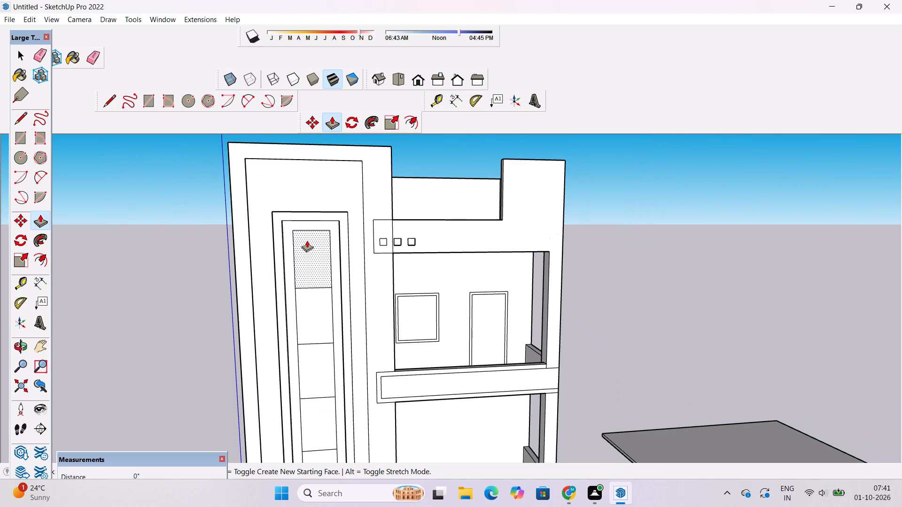
pyautogui.press('space')
pyautogui.scroll(-6, 308, 228)
pyautogui.scroll(3, 311, 260)
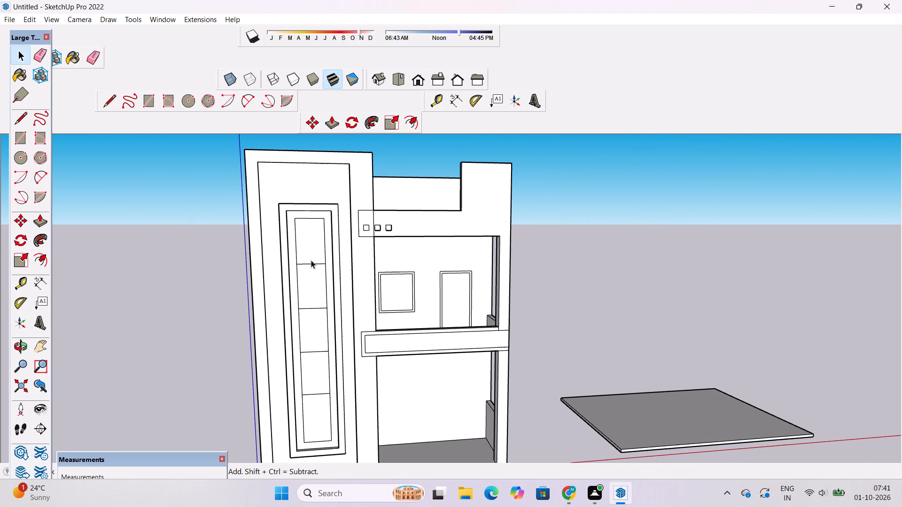
pyautogui.scroll(-1, 311, 261)
pyautogui.press('o')
pyautogui.scroll(-5, 316, 260)
pyautogui.moveTo(303, 296); pyautogui.dragTo(333, 450)
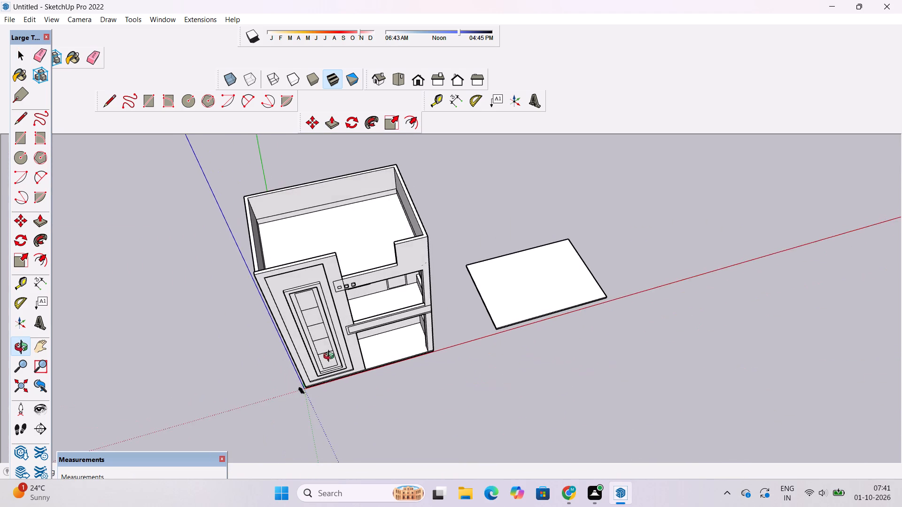
pyautogui.scroll(15, 329, 342)
pyautogui.moveTo(347, 358); pyautogui.dragTo(326, 329)
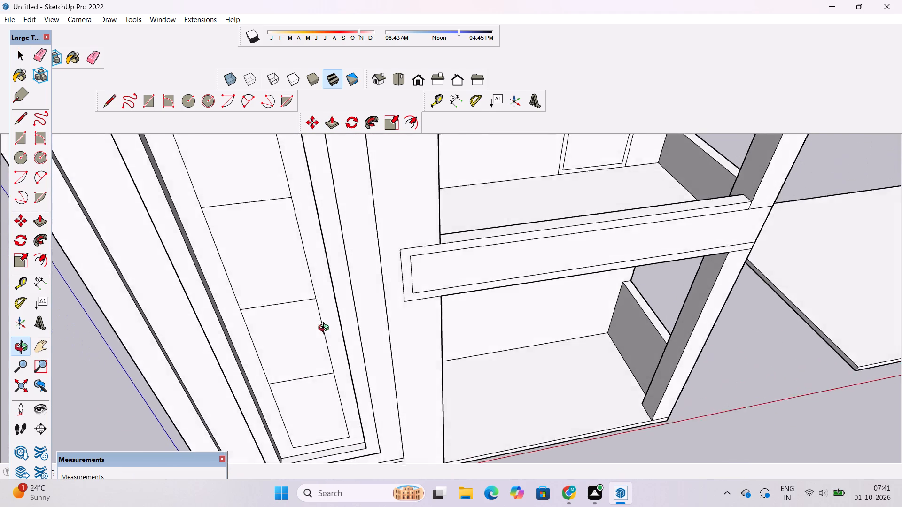
pyautogui.moveTo(326, 329); pyautogui.dragTo(323, 317)
pyautogui.scroll(-6, 323, 313)
pyautogui.keyDown('shift'); pyautogui.moveTo(313, 384); pyautogui.dragTo(312, 338); pyautogui.keyUp('shift')
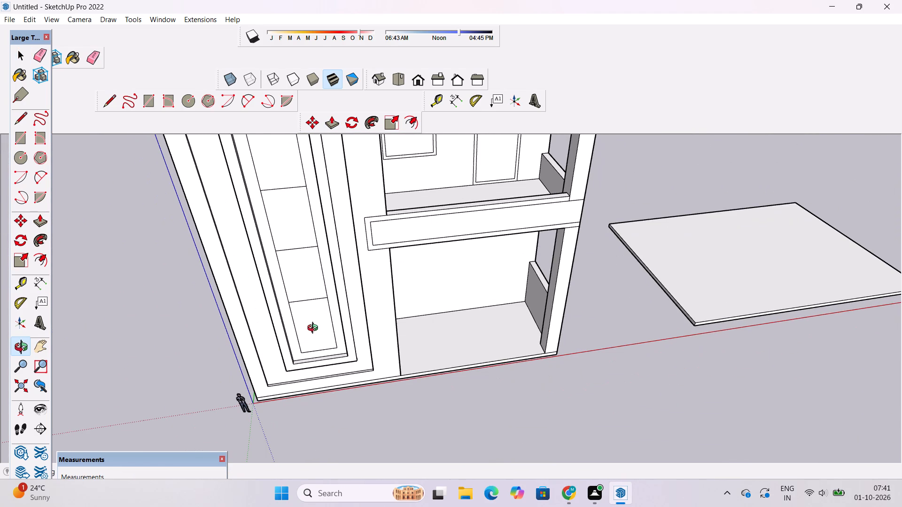
pyautogui.keyDown('shift'); pyautogui.moveTo(361, 348); pyautogui.dragTo(343, 367); pyautogui.keyUp('shift')
pyautogui.moveTo(342, 374); pyautogui.dragTo(308, 354)
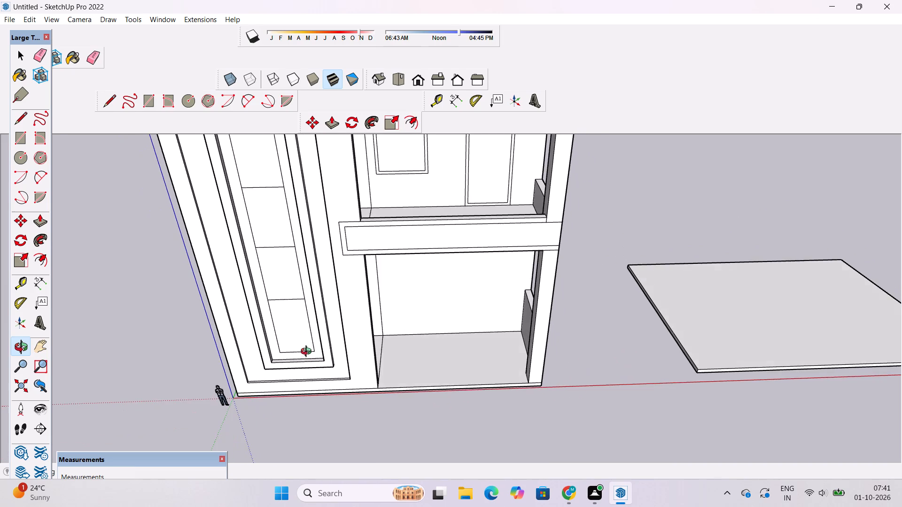
# Examine the facade's ground-floor opening, the balcony band above it and the upper-floor window and door.
pyautogui.scroll(-1, 308, 353)
pyautogui.keyDown('shift'); pyautogui.moveTo(342, 350); pyautogui.dragTo(328, 376); pyautogui.keyUp('shift')
pyautogui.moveTo(337, 402); pyautogui.dragTo(333, 360)
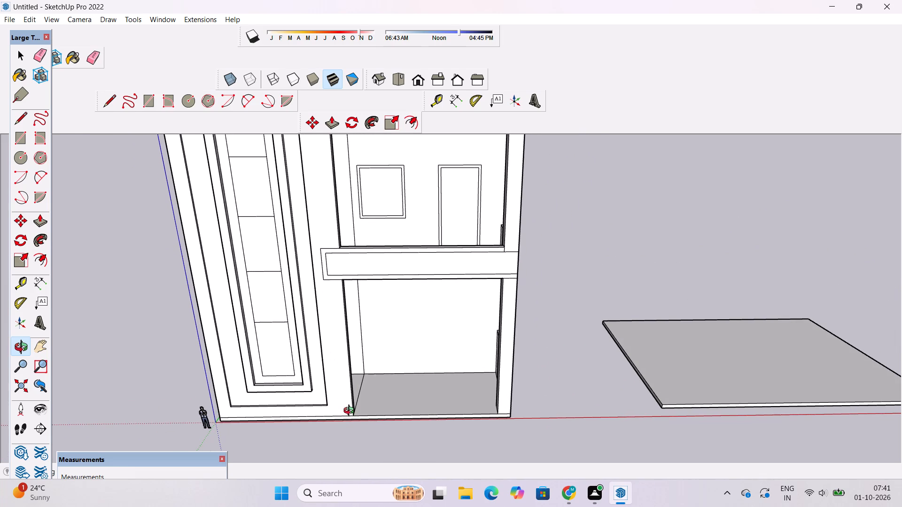
pyautogui.moveTo(339, 428); pyautogui.dragTo(348, 379)
pyautogui.scroll(3, 336, 394)
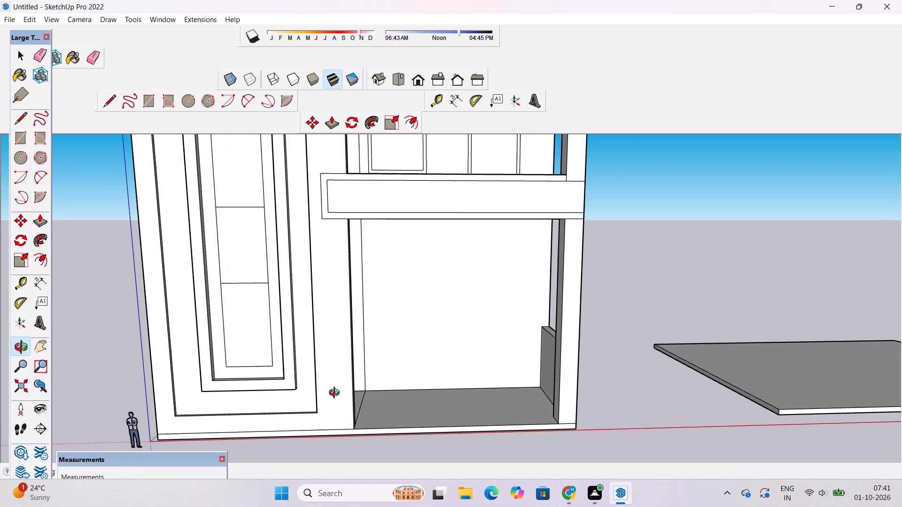
pyautogui.scroll(1, 336, 394)
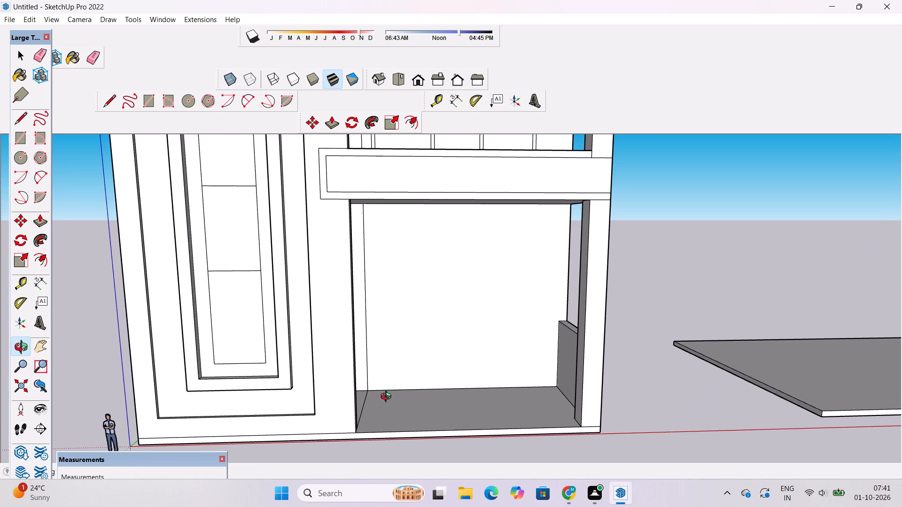
pyautogui.keyDown('shift'); pyautogui.moveTo(388, 398); pyautogui.dragTo(324, 431); pyautogui.keyUp('shift')
pyautogui.click(324, 431)
pyautogui.keyDown('shift'); pyautogui.moveTo(335, 435); pyautogui.dragTo(334, 437); pyautogui.keyUp('shift')
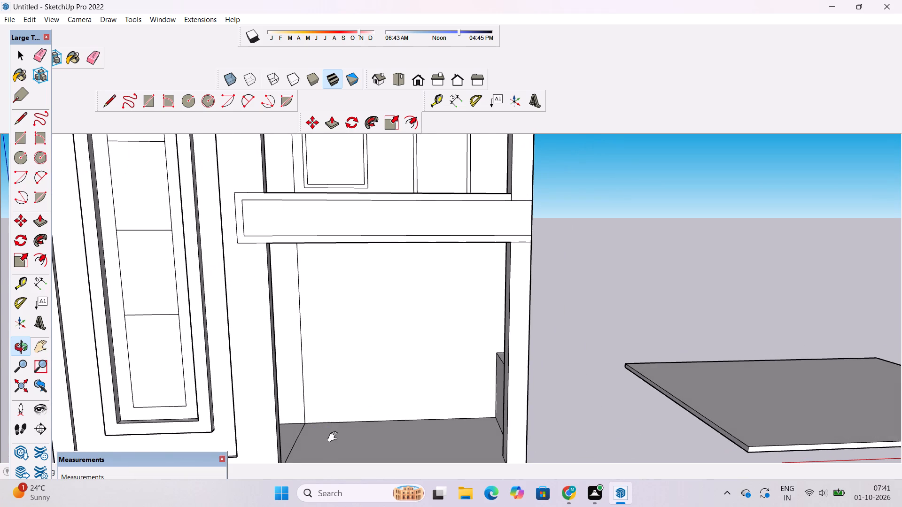
pyautogui.keyDown('shift'); pyautogui.moveTo(334, 437); pyautogui.dragTo(313, 451); pyautogui.keyUp('shift')
pyautogui.keyDown('shift'); pyautogui.scroll(-3, 313, 446); pyautogui.keyUp('shift')
pyautogui.keyDown('shift'); pyautogui.moveTo(335, 432); pyautogui.dragTo(337, 440); pyautogui.keyUp('shift')
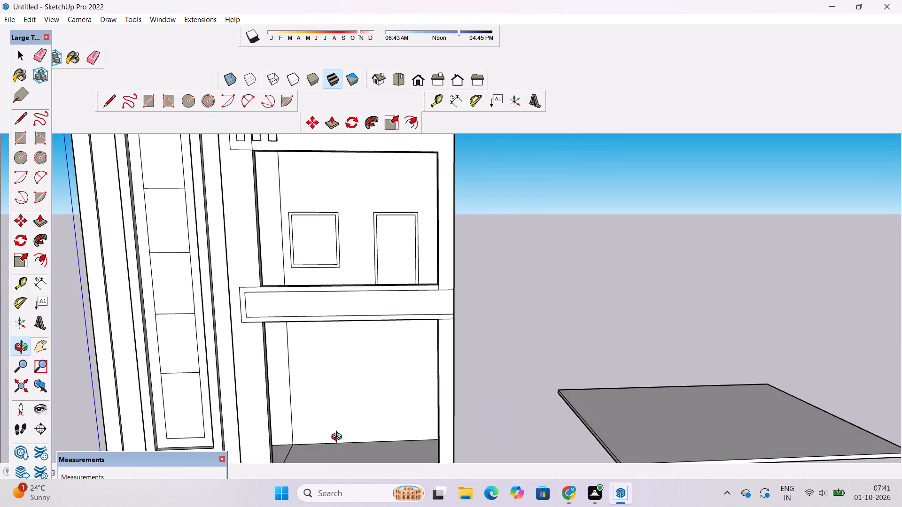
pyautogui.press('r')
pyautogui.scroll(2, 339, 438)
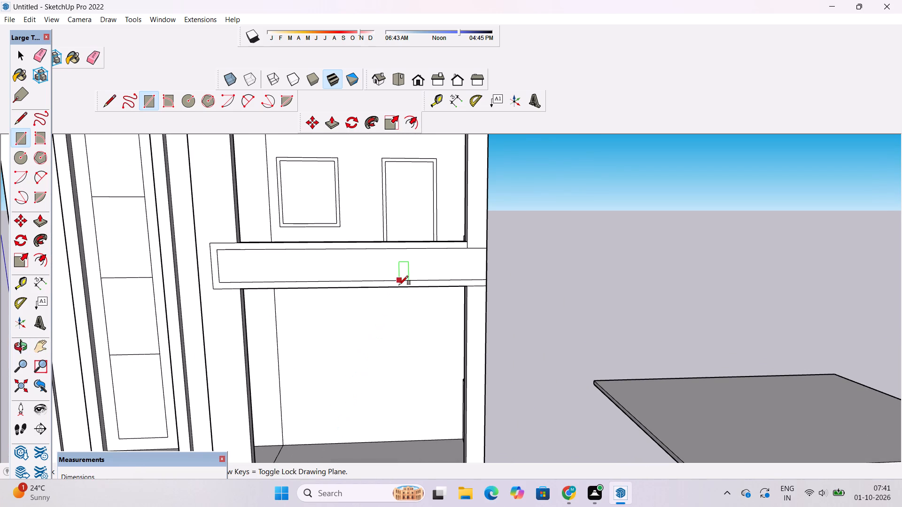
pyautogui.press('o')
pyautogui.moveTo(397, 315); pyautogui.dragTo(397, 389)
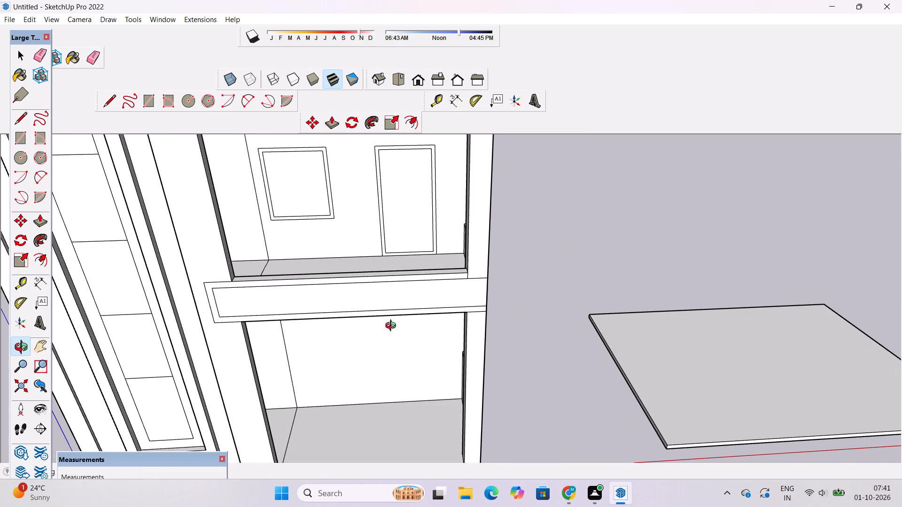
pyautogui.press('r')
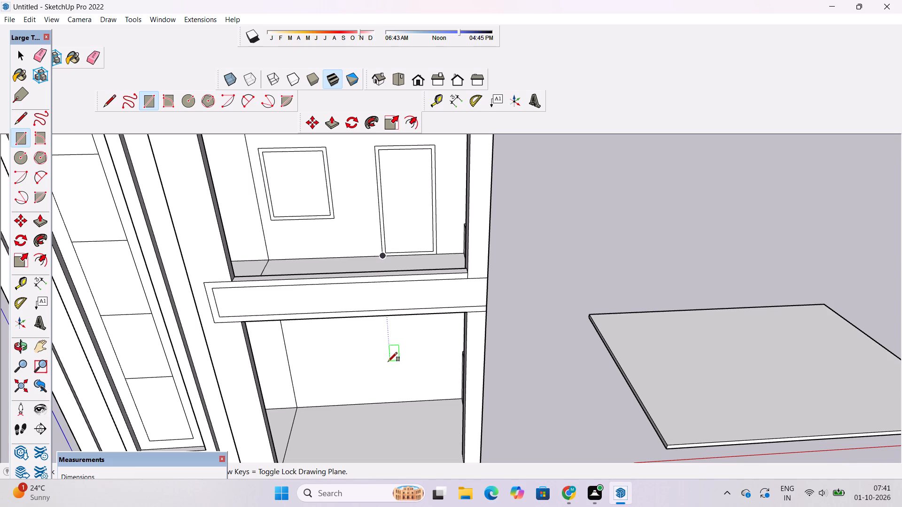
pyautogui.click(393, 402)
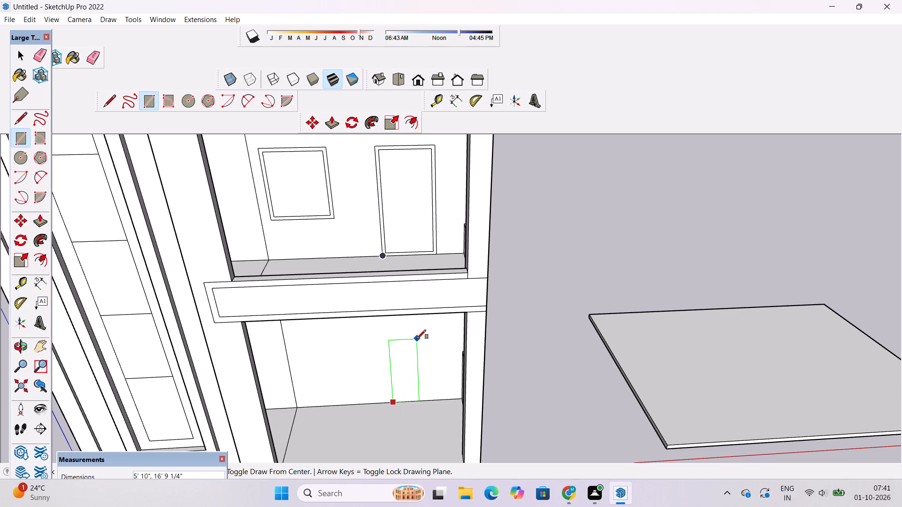
# Draw a door rectangle about 10' 3" by 23' 8" on the ground-floor back wall, rising from the floor in line with the upper-floor door.
pyautogui.press('o')
pyautogui.moveTo(402, 406); pyautogui.dragTo(404, 353)
pyautogui.scroll(-1, 404, 352)
pyautogui.keyDown('shift'); pyautogui.moveTo(404, 352); pyautogui.dragTo(404, 381); pyautogui.keyUp('shift')
pyautogui.moveTo(401, 380); pyautogui.dragTo(397, 376)
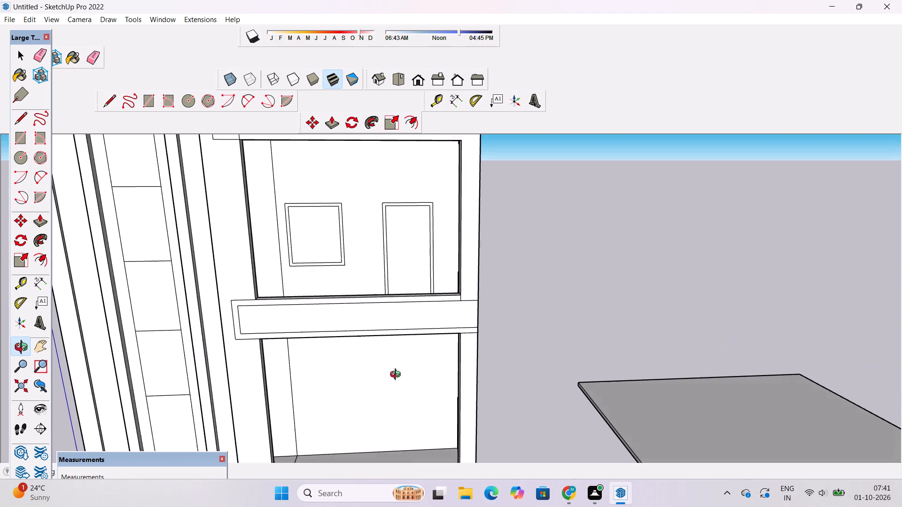
pyautogui.moveTo(397, 376); pyautogui.dragTo(397, 362)
pyautogui.scroll(-4, 397, 360)
pyautogui.keyDown('shift'); pyautogui.moveTo(394, 366); pyautogui.dragTo(397, 343); pyautogui.keyUp('shift')
pyautogui.scroll(1, 397, 341)
pyautogui.scroll(-1, 397, 341)
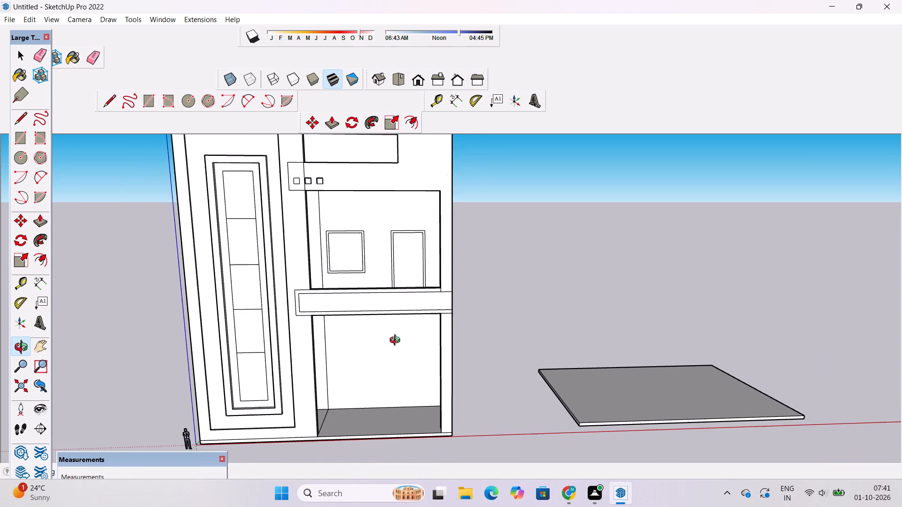
pyautogui.moveTo(397, 341); pyautogui.dragTo(399, 358)
pyautogui.scroll(1, 397, 358)
pyautogui.press('r')
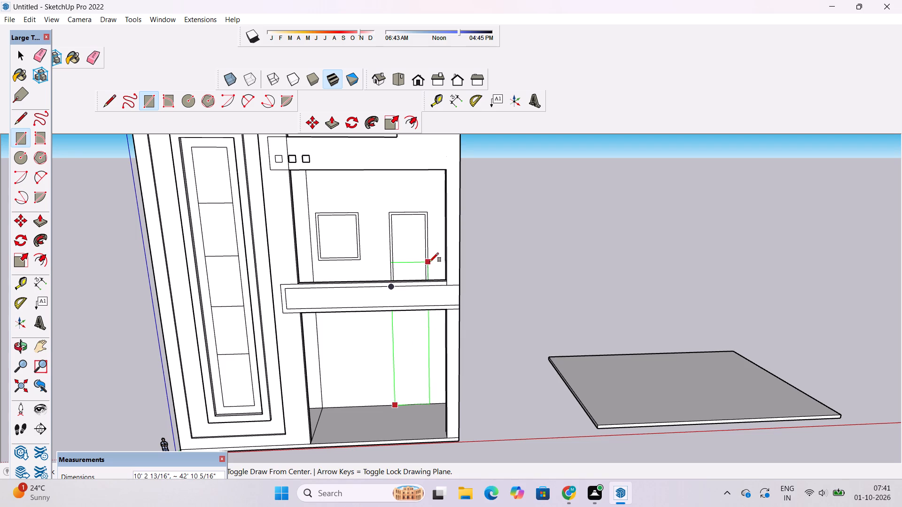
pyautogui.click(429, 328)
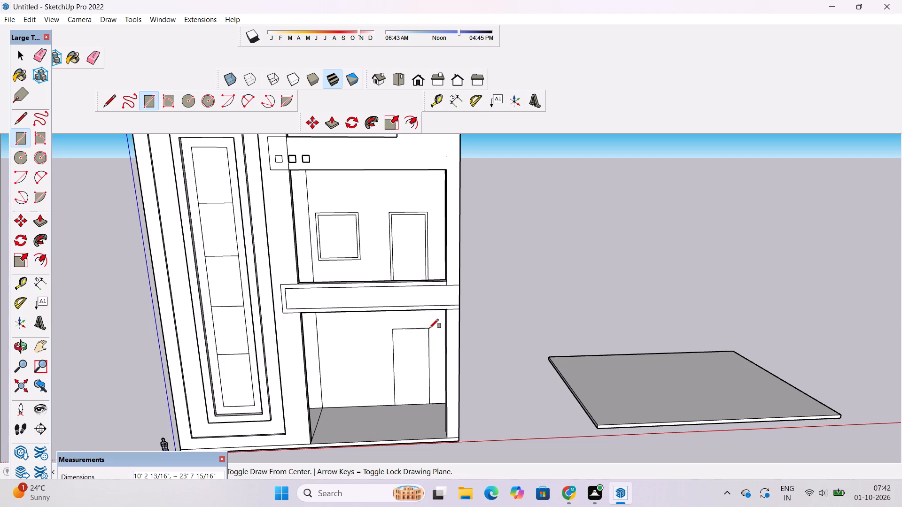
# Offset the ground-floor door outline outward by about 7" to form its frame.
pyautogui.press('o')
pyautogui.scroll(-4, 430, 328)
pyautogui.moveTo(432, 361); pyautogui.dragTo(426, 304)
pyautogui.scroll(4, 420, 319)
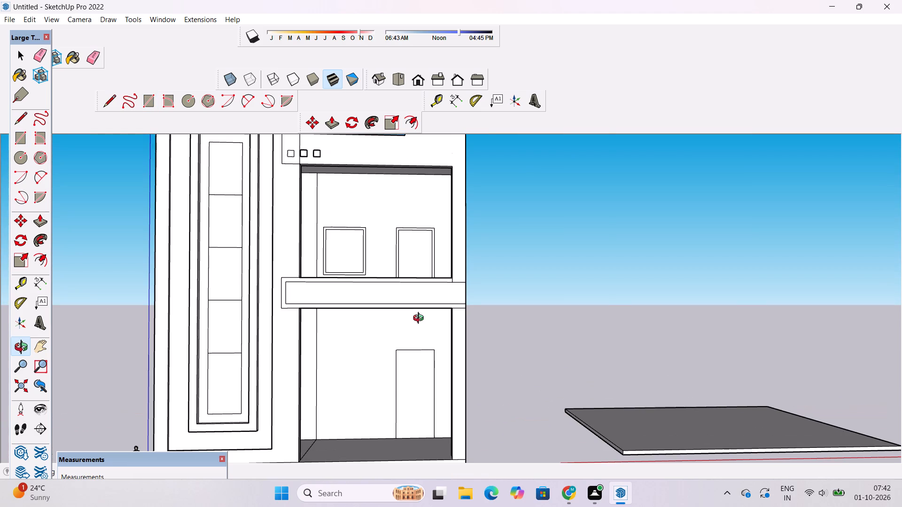
pyautogui.scroll(-5, 420, 319)
pyautogui.moveTo(420, 335); pyautogui.dragTo(427, 373)
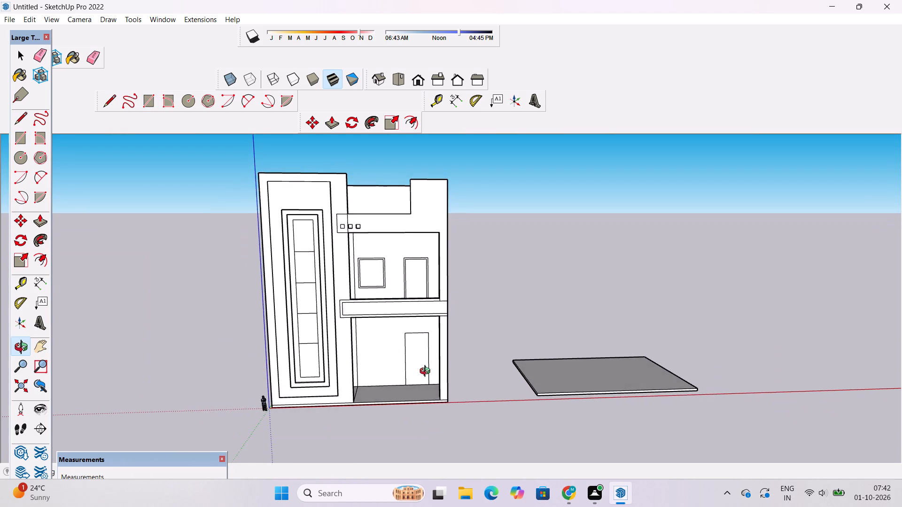
pyautogui.scroll(6, 427, 371)
pyautogui.keyDown('shift'); pyautogui.moveTo(425, 355); pyautogui.dragTo(408, 358); pyautogui.keyUp('shift')
pyautogui.scroll(1, 408, 358)
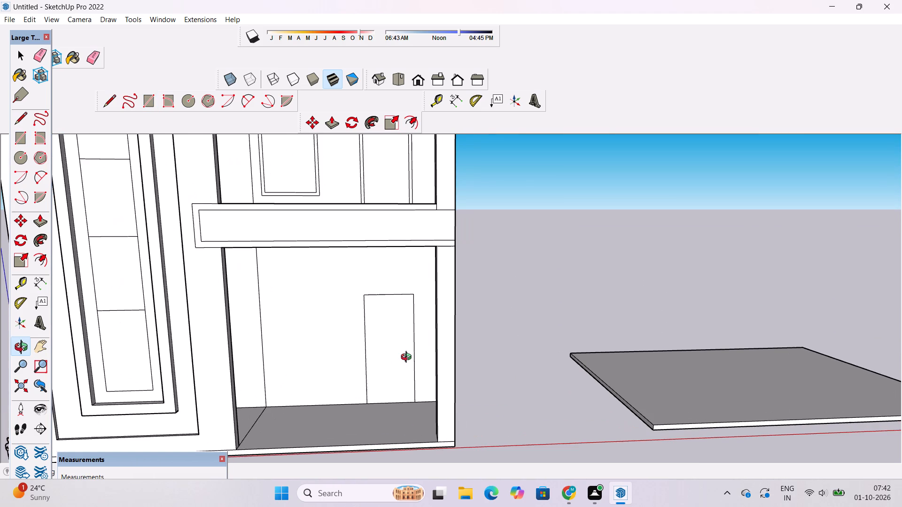
pyautogui.keyDown('shift'); pyautogui.click(406, 358); pyautogui.keyUp('shift')
pyautogui.write('od')
pyautogui.press('f')
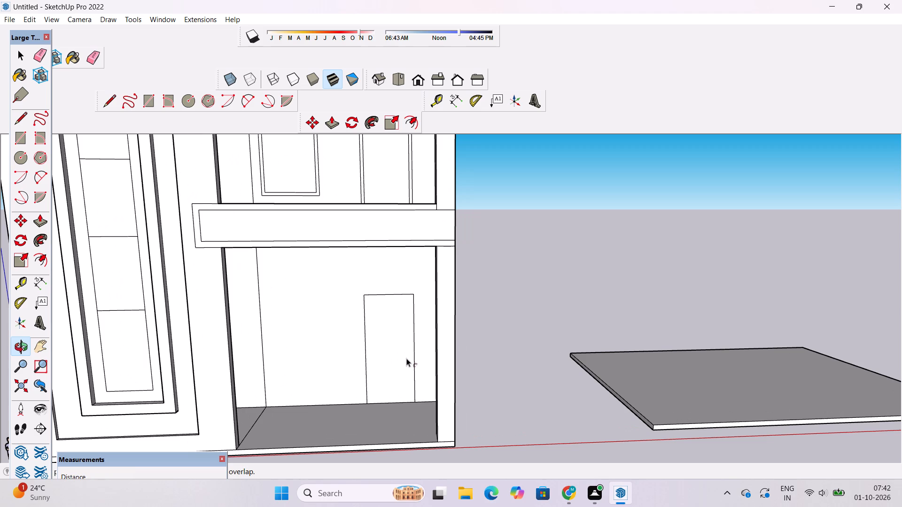
pyautogui.click(392, 304)
pyautogui.hotkey('ctrl', 'z')
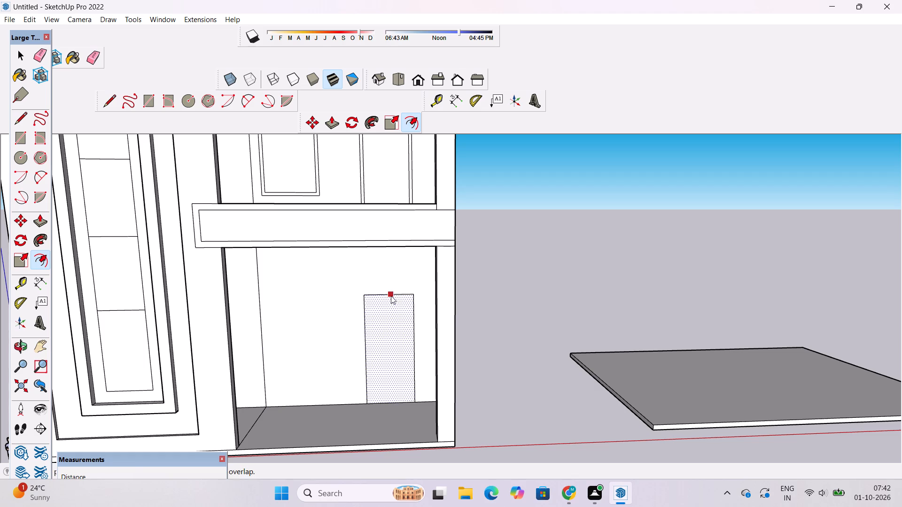
pyautogui.click(392, 301)
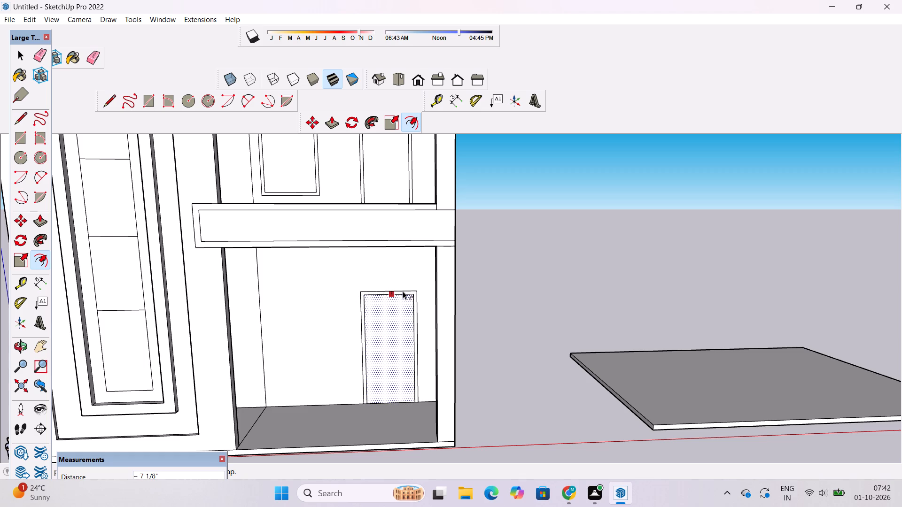
pyautogui.click(403, 291)
pyautogui.scroll(-4, 431, 316)
pyautogui.press('space')
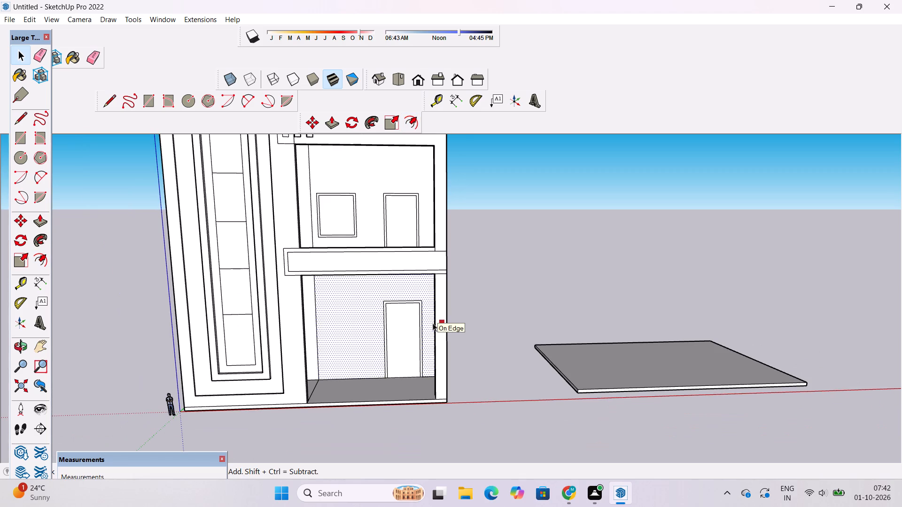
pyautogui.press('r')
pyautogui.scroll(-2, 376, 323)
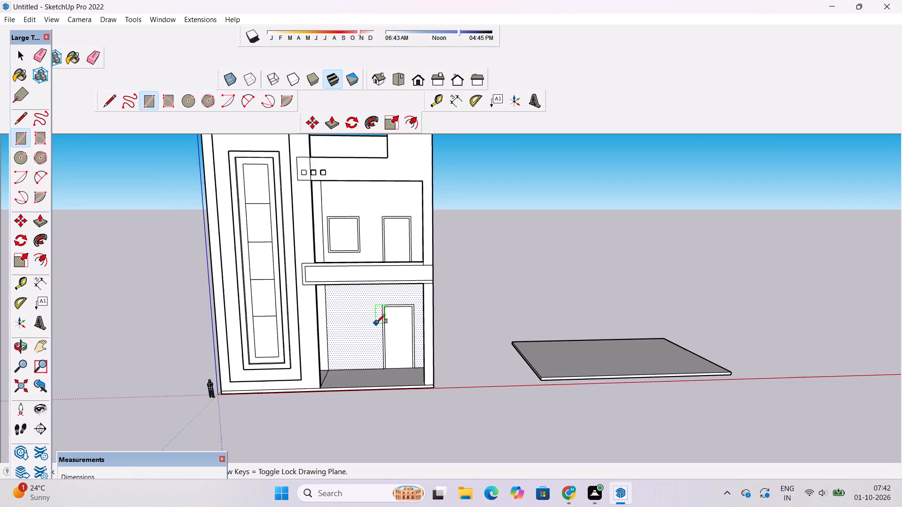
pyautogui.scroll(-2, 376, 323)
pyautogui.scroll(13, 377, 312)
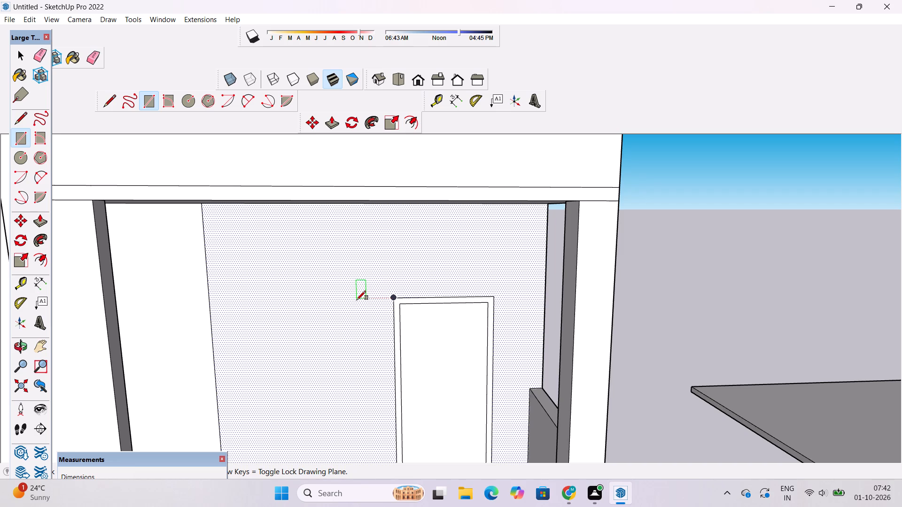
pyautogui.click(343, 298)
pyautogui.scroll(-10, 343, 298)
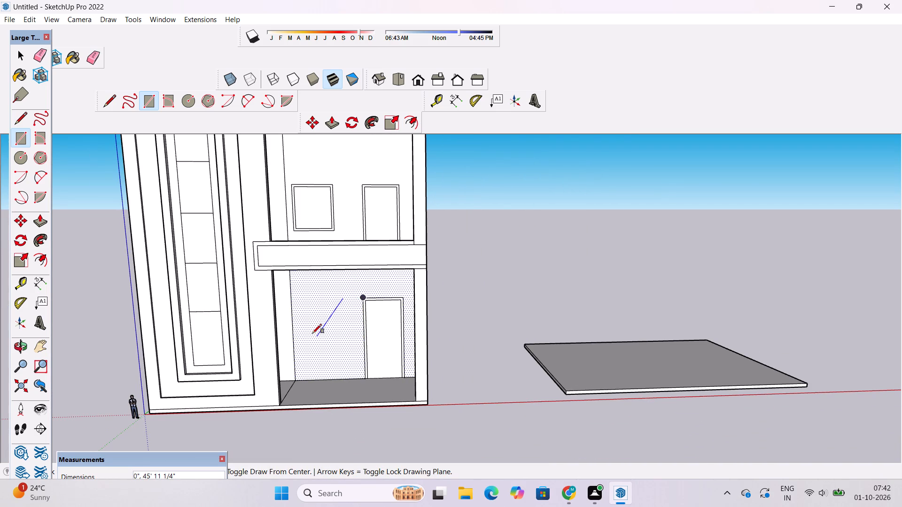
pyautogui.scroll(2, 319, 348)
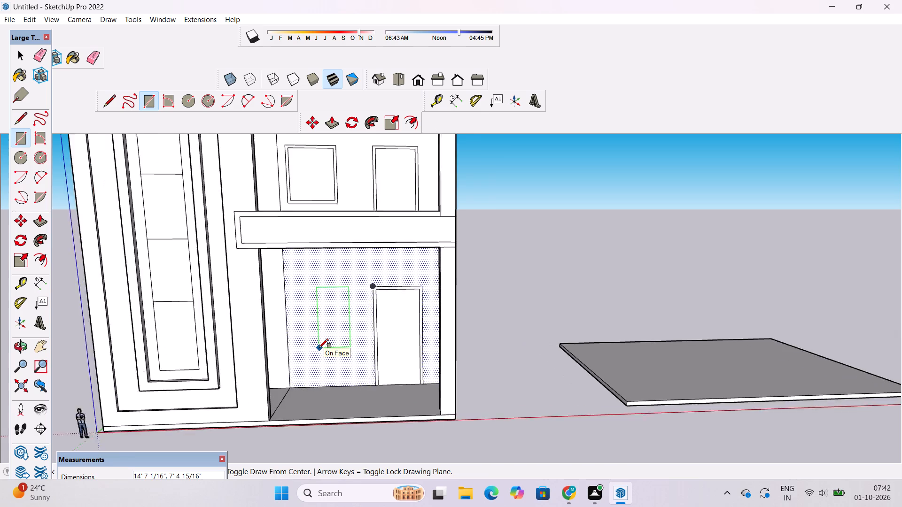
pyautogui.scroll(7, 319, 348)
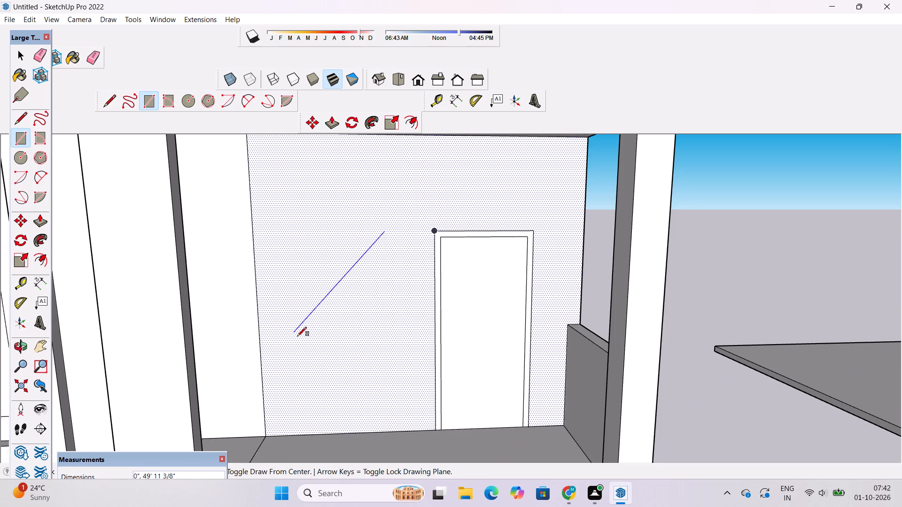
# Draw a window rectangle about 10' 3" by 9' 9" on the ground-floor back wall beside the door, its top level with the door frame's top.
pyautogui.press('o')
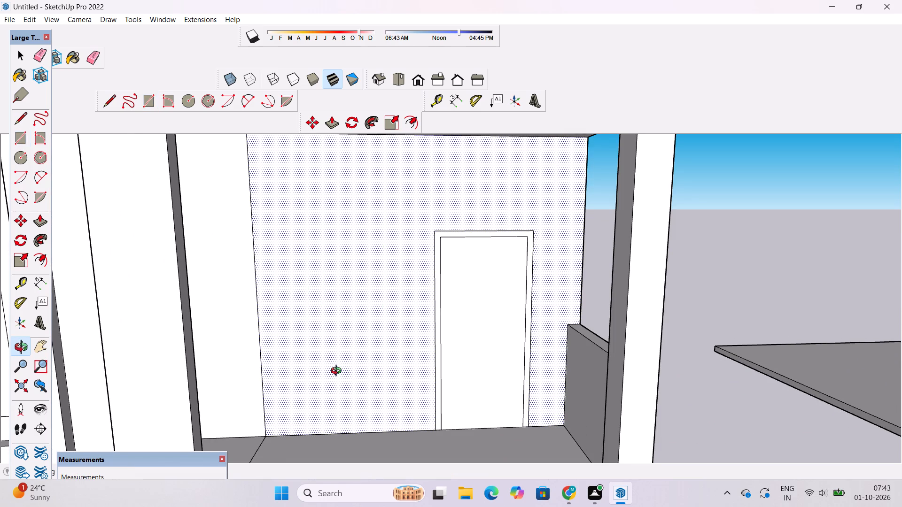
pyautogui.moveTo(339, 374); pyautogui.dragTo(335, 358)
pyautogui.scroll(-5, 334, 353)
pyautogui.keyDown('shift'); pyautogui.moveTo(334, 351); pyautogui.dragTo(358, 397); pyautogui.keyUp('shift')
pyautogui.keyDown('shift'); pyautogui.scroll(3, 358, 373); pyautogui.keyUp('shift')
pyautogui.keyDown('shift'); pyautogui.click(358, 372); pyautogui.keyUp('shift')
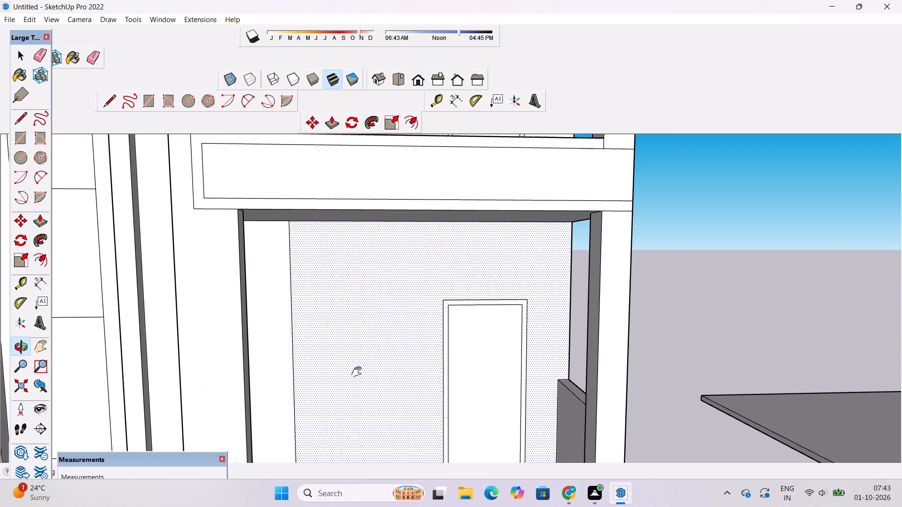
pyautogui.press('r')
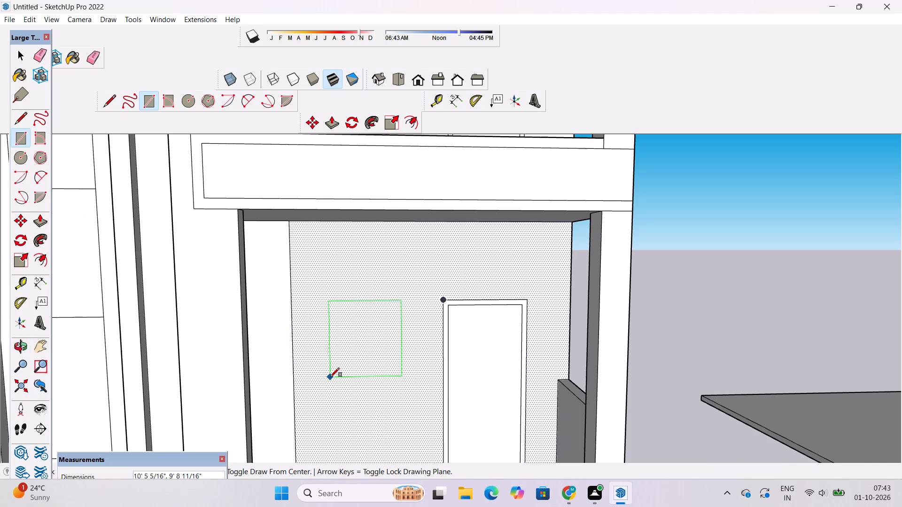
pyautogui.click(330, 376)
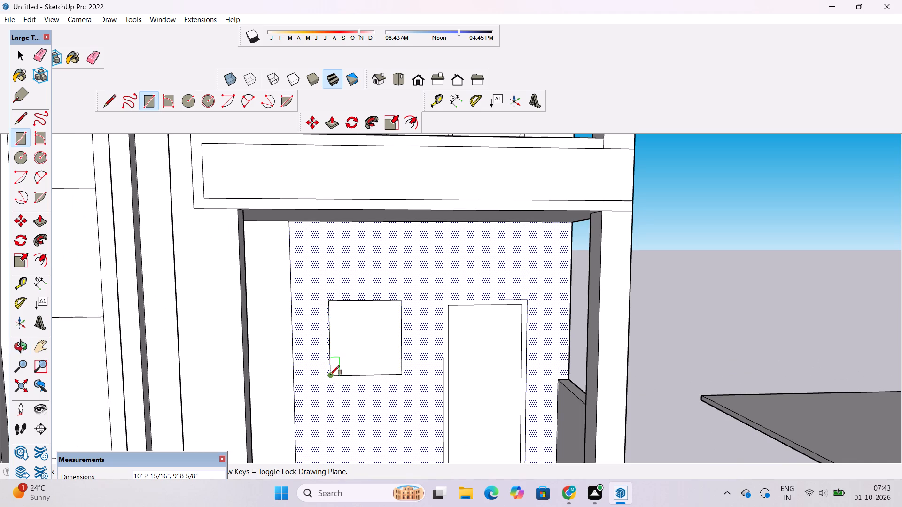
# Clear the back wall face's selection and offset the outline of the ground-floor window rectangle.
pyautogui.press('space')
pyautogui.press('o')
pyautogui.press('f')
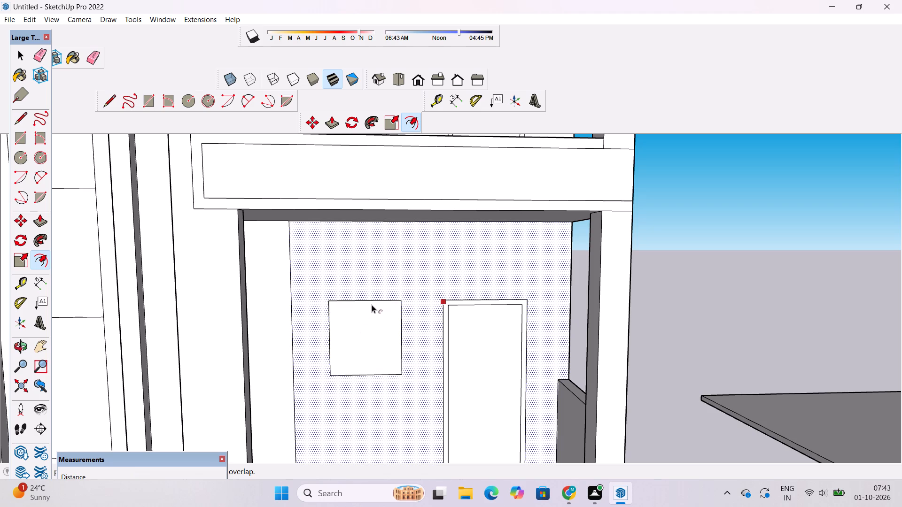
pyautogui.scroll(2, 372, 305)
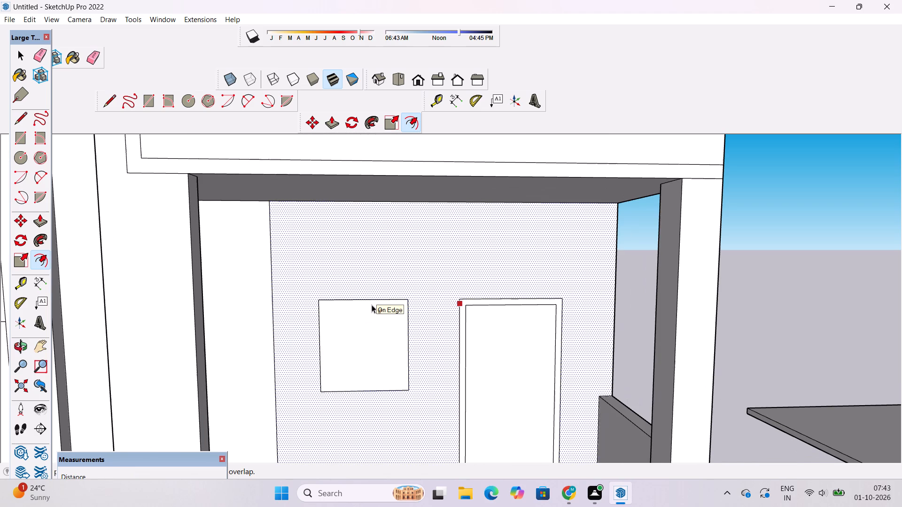
pyautogui.press('space')
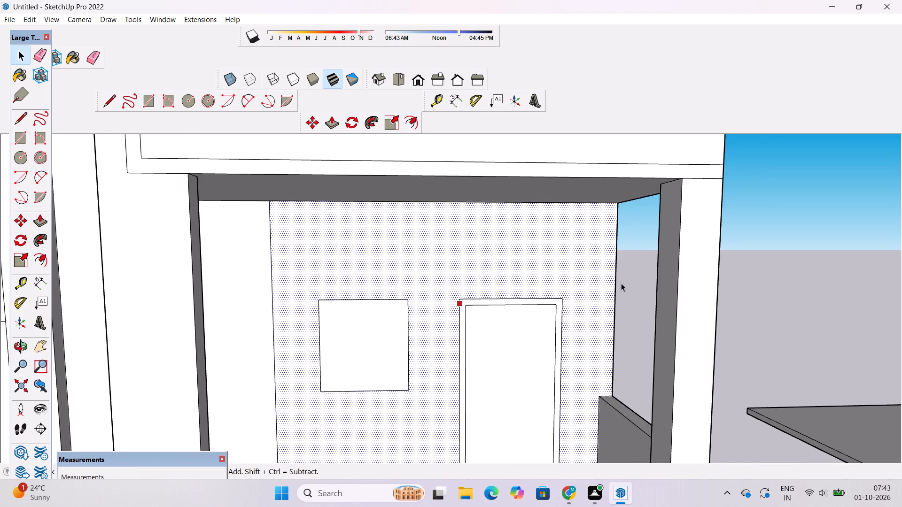
pyautogui.click(629, 272)
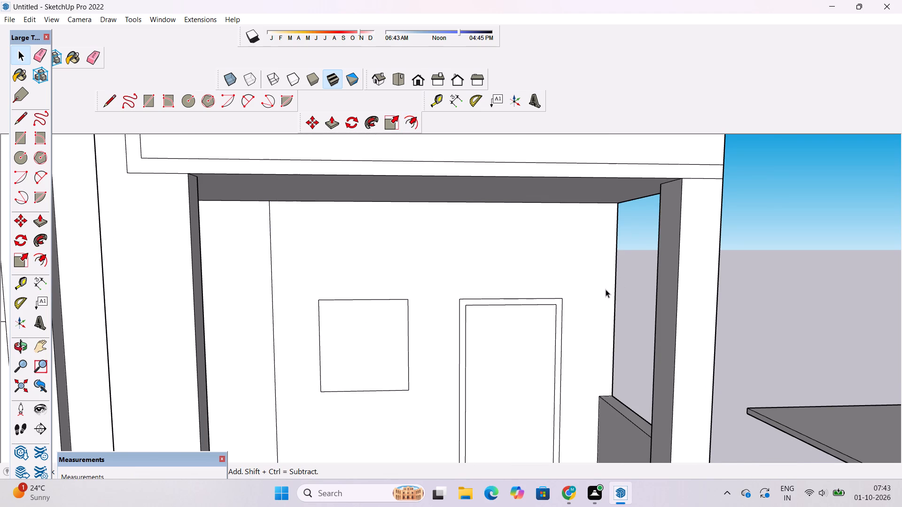
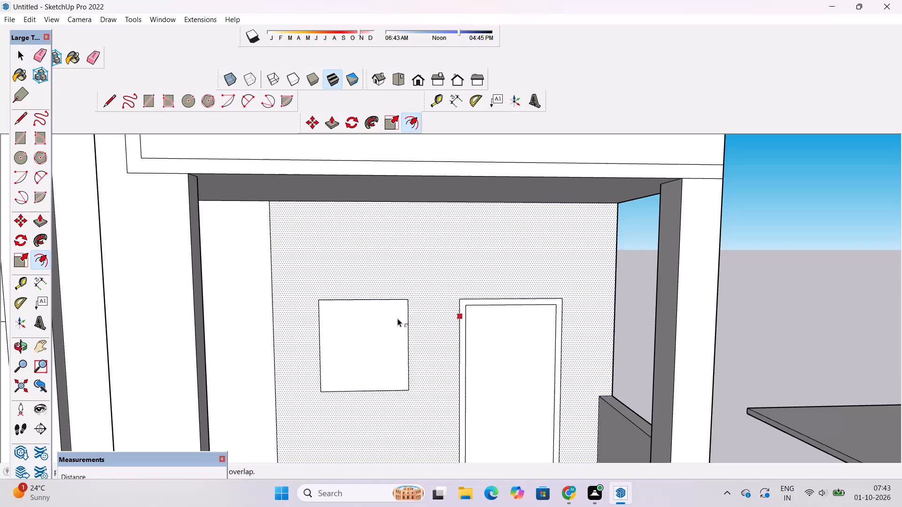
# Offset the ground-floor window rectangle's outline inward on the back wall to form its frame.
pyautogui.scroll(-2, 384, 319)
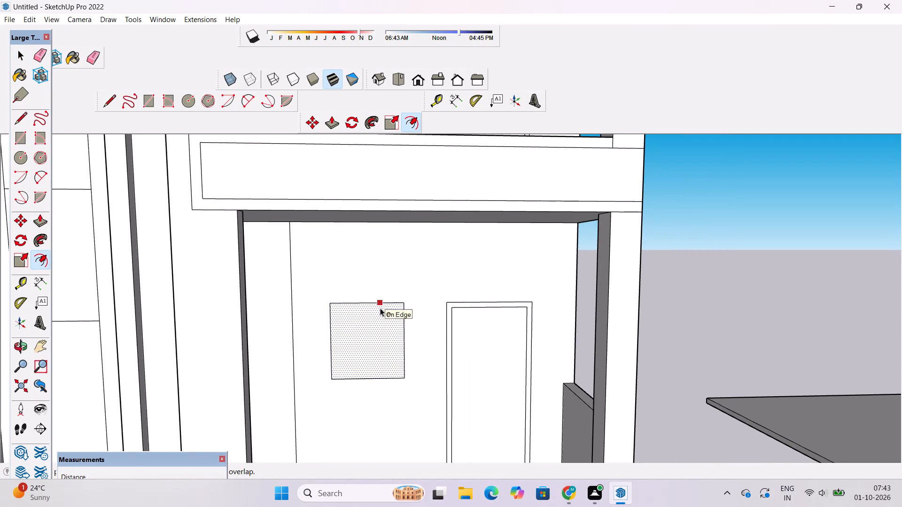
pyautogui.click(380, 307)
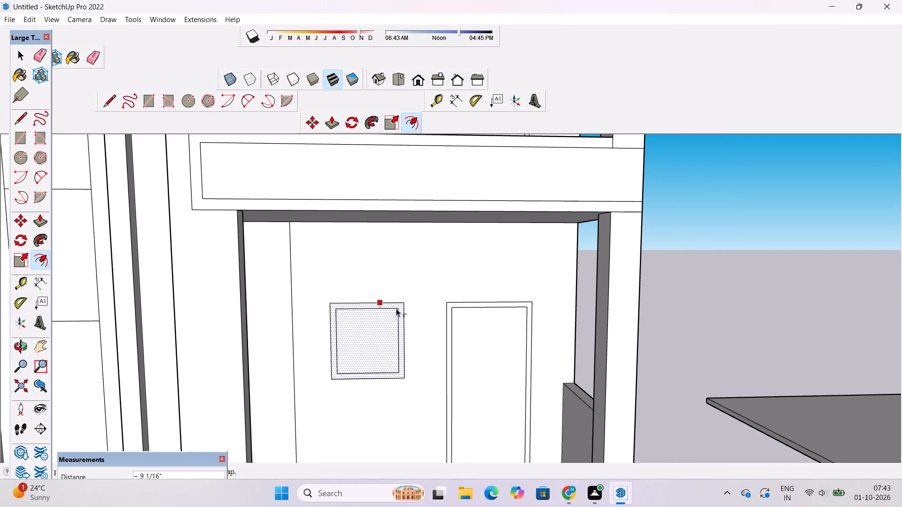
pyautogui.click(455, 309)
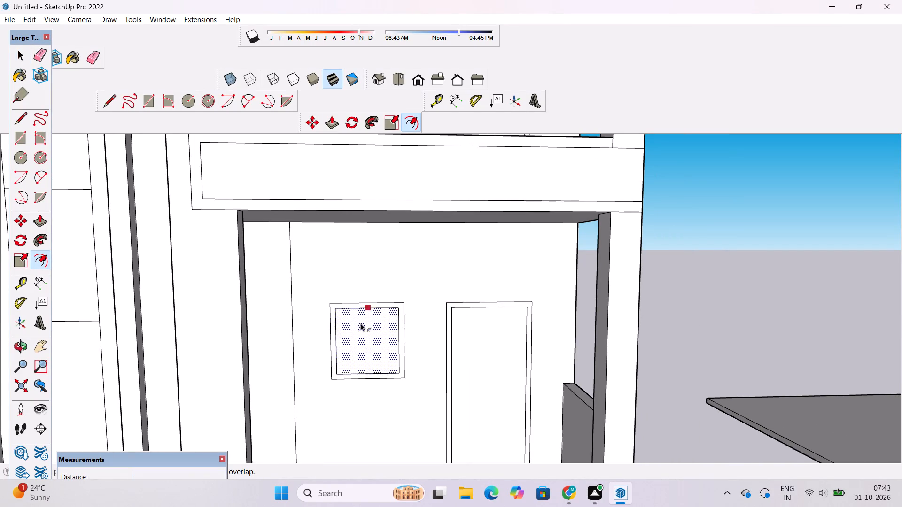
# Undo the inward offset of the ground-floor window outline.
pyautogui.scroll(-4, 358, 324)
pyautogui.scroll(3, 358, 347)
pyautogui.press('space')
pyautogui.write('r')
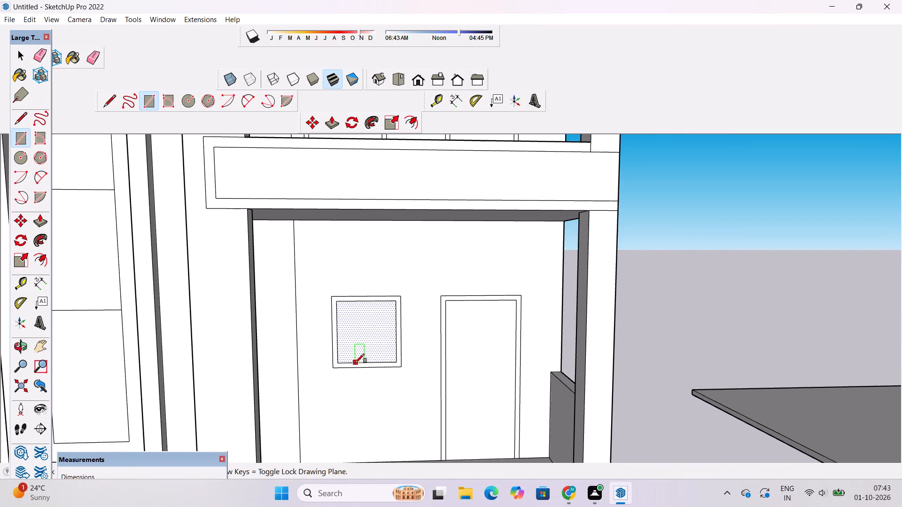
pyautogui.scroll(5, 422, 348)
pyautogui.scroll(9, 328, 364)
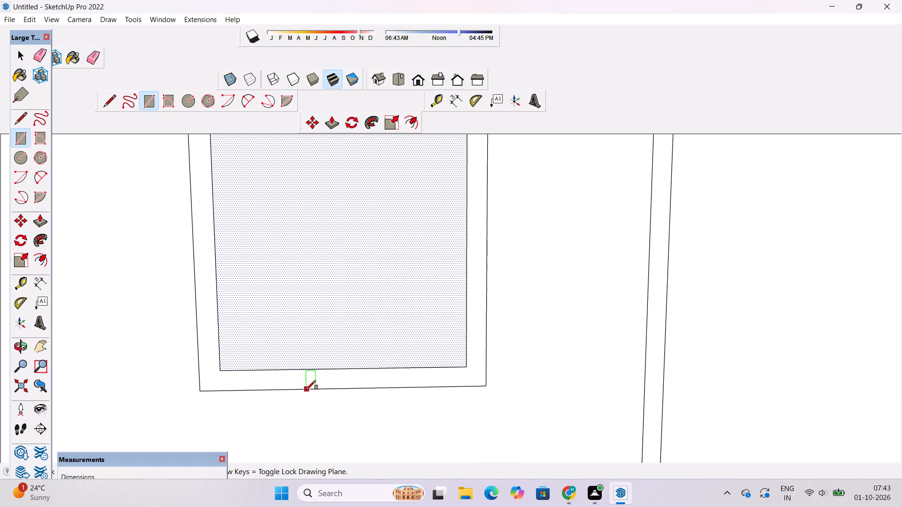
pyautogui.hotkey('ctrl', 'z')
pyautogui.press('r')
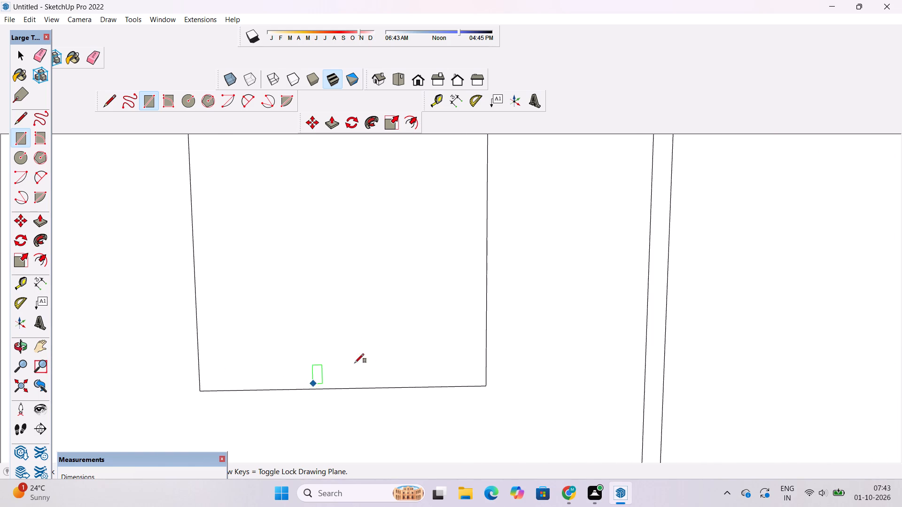
# Offset the ground-floor window rectangle's outline inward by about 6 1/2" to form its frame.
pyautogui.scroll(-7, 369, 357)
pyautogui.press('space')
pyautogui.write('of')
pyautogui.scroll(-1, 369, 357)
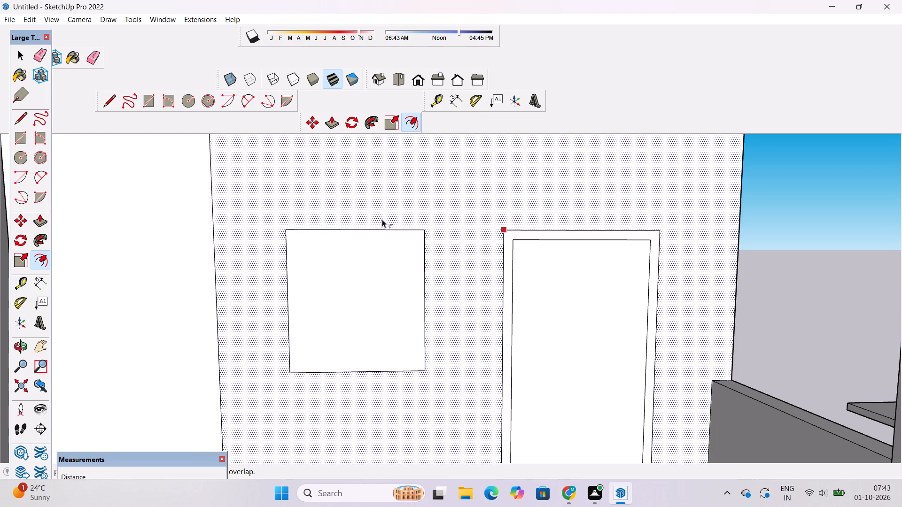
pyautogui.click(371, 234)
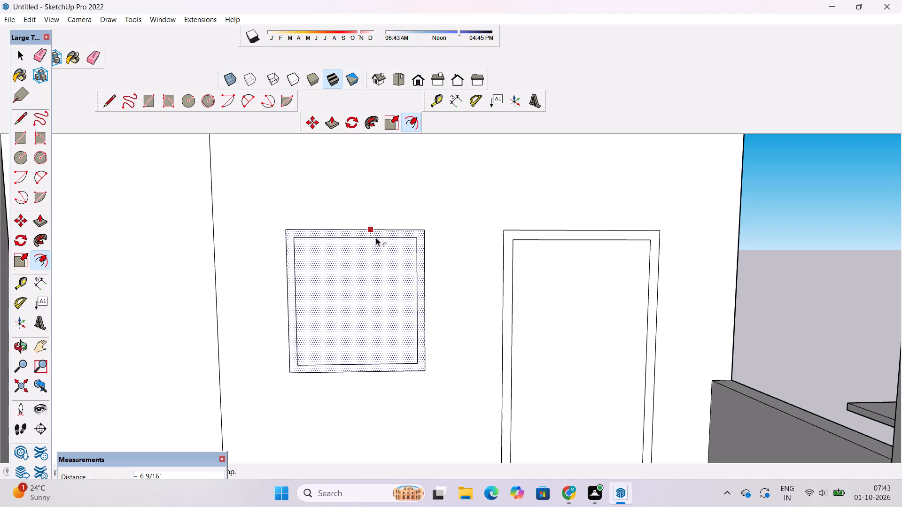
pyautogui.click(376, 238)
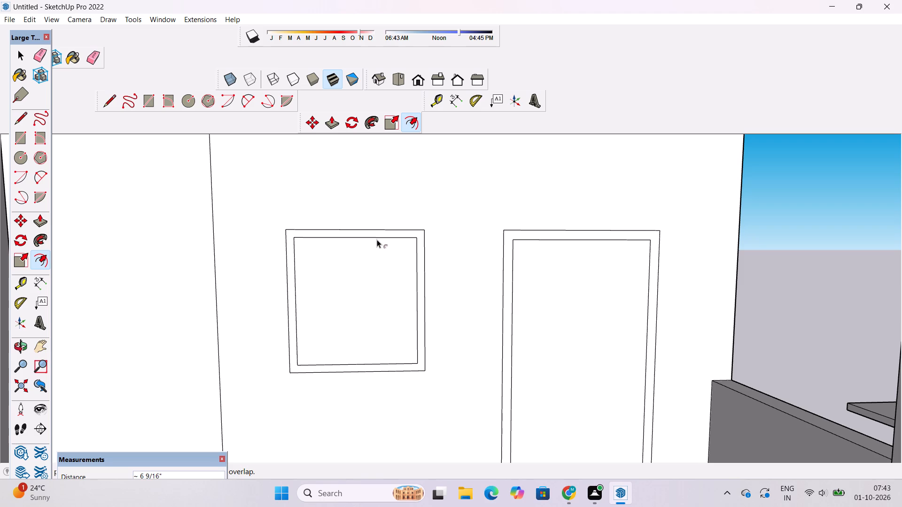
# Draw a vertical mullion rectangle about 5" by 9' 2" at the middle of the ground-floor window, spanning the frame's inner edges.
pyautogui.press('r')
pyautogui.scroll(-2, 361, 243)
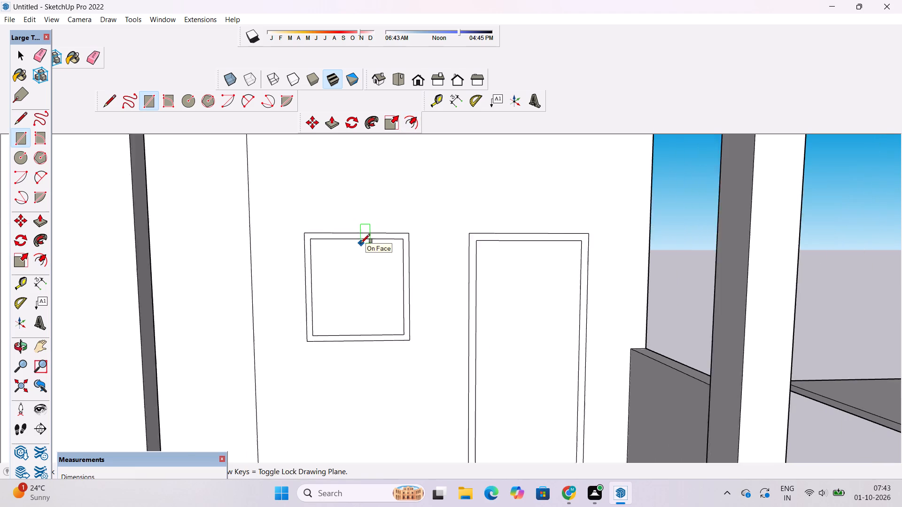
pyautogui.scroll(-2, 361, 243)
pyautogui.scroll(14, 357, 323)
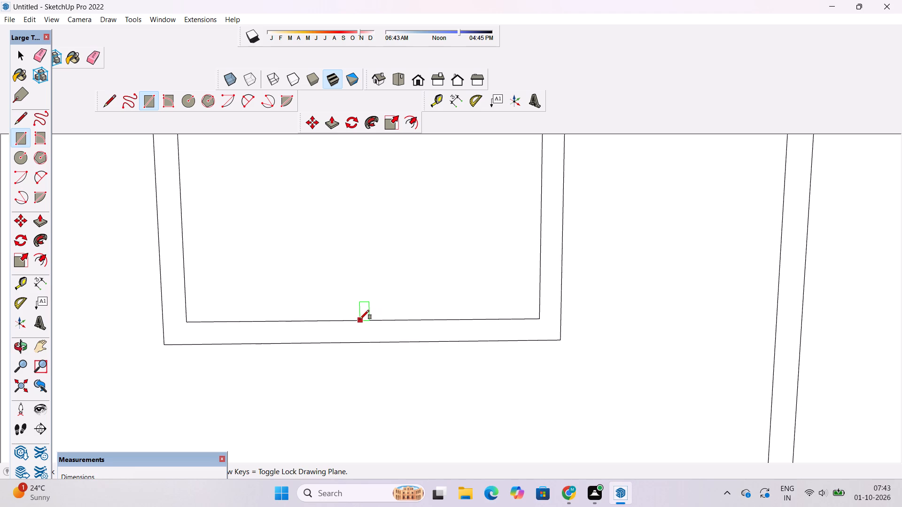
pyautogui.click(360, 319)
pyautogui.scroll(-14, 360, 319)
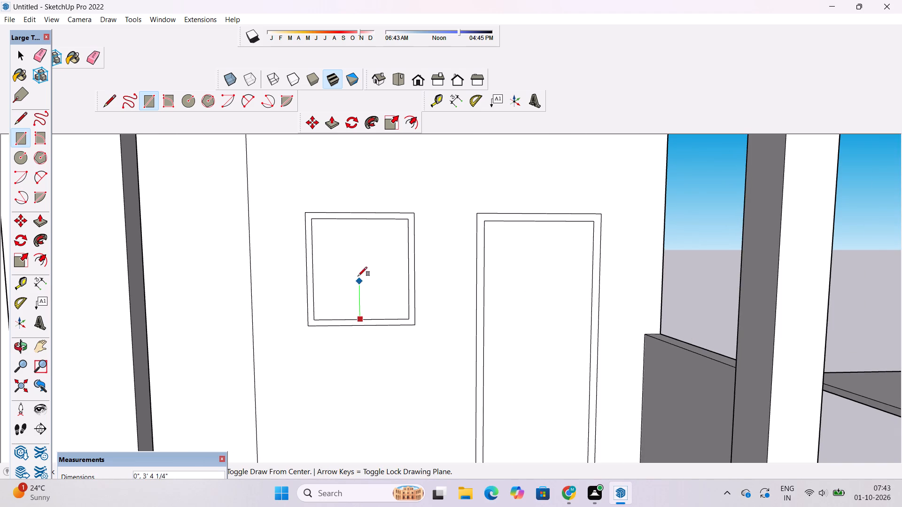
pyautogui.scroll(9, 353, 242)
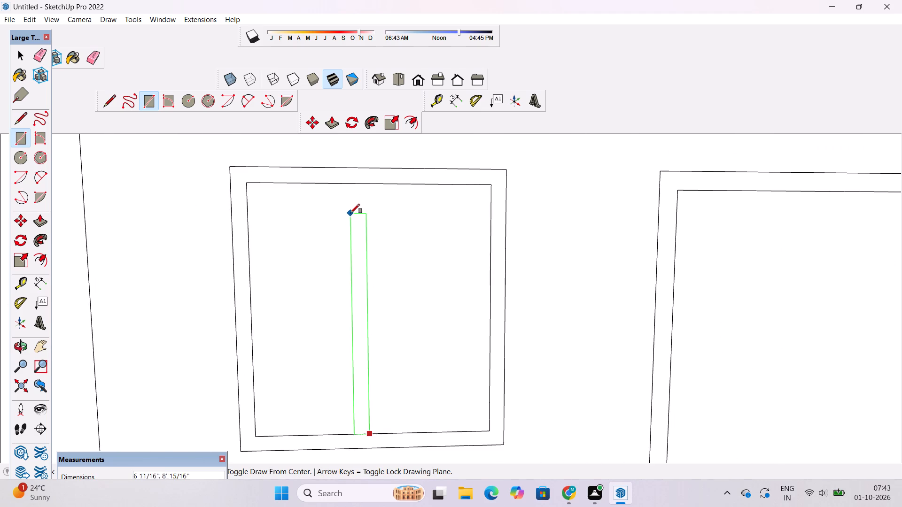
pyautogui.click(378, 182)
pyautogui.press('space')
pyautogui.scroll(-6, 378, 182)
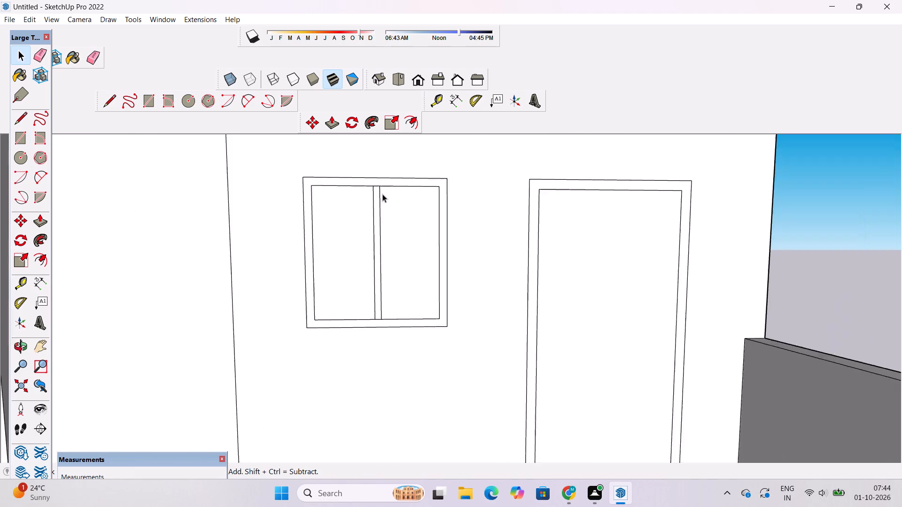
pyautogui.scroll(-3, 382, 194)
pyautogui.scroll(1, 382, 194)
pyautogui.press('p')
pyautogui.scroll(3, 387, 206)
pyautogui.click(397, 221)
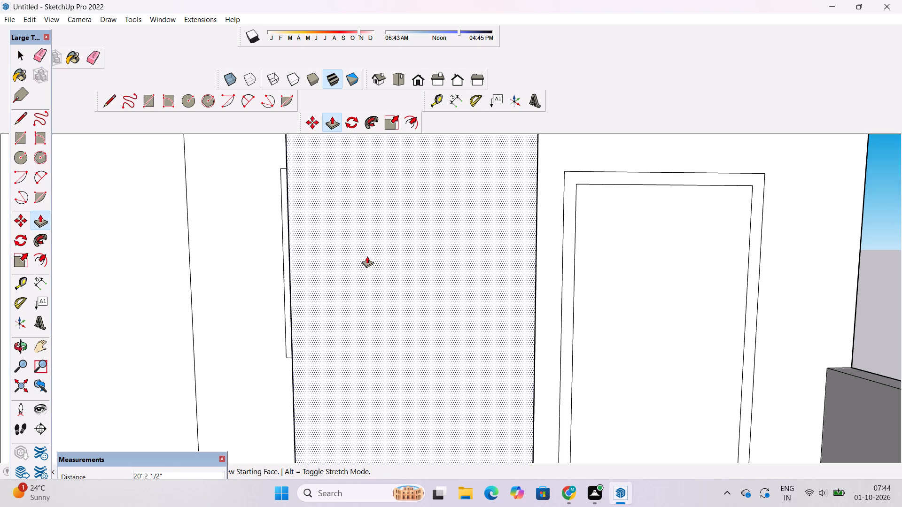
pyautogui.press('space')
# Push the ground-floor window pane nearer the door 2" into the wall.
pyautogui.write('o')
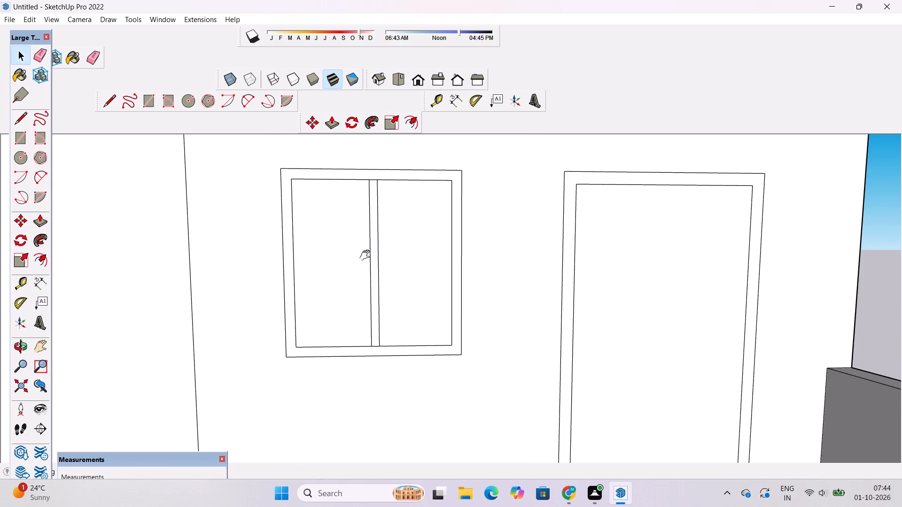
pyautogui.keyDown('shift'); pyautogui.moveTo(367, 255); pyautogui.dragTo(353, 280); pyautogui.keyUp('shift')
pyautogui.moveTo(389, 282); pyautogui.dragTo(329, 303)
pyautogui.scroll(4, 346, 291)
pyautogui.keyDown('shift'); pyautogui.moveTo(346, 291); pyautogui.dragTo(335, 287); pyautogui.keyUp('shift')
pyautogui.scroll(2, 355, 284)
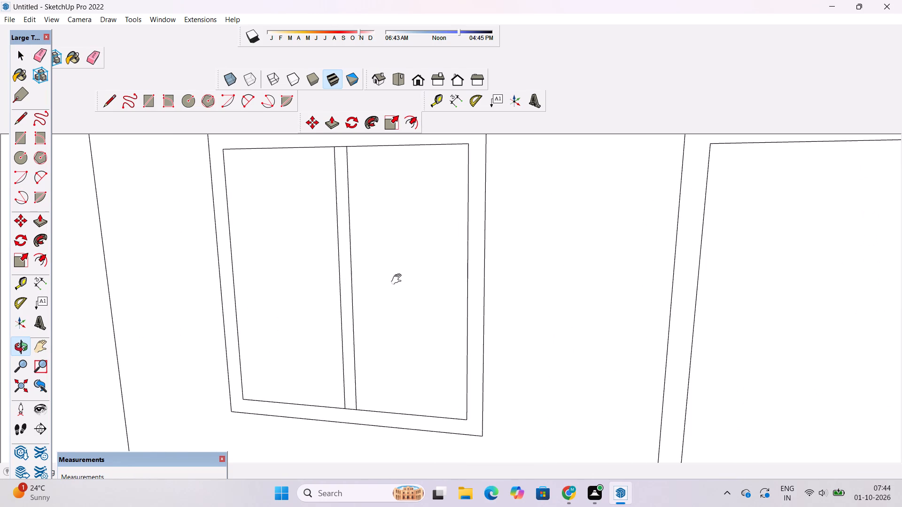
pyautogui.keyDown('shift'); pyautogui.moveTo(398, 279); pyautogui.dragTo(338, 297); pyautogui.keyUp('shift')
pyautogui.press('p')
pyautogui.click(353, 307)
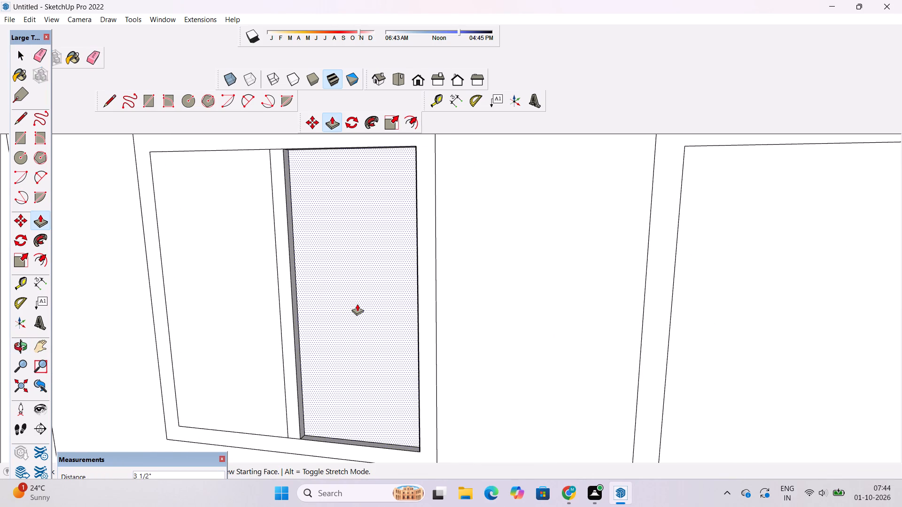
pyautogui.press('2')
pyautogui.hotkey('shift', '"')
pyautogui.press('Return')
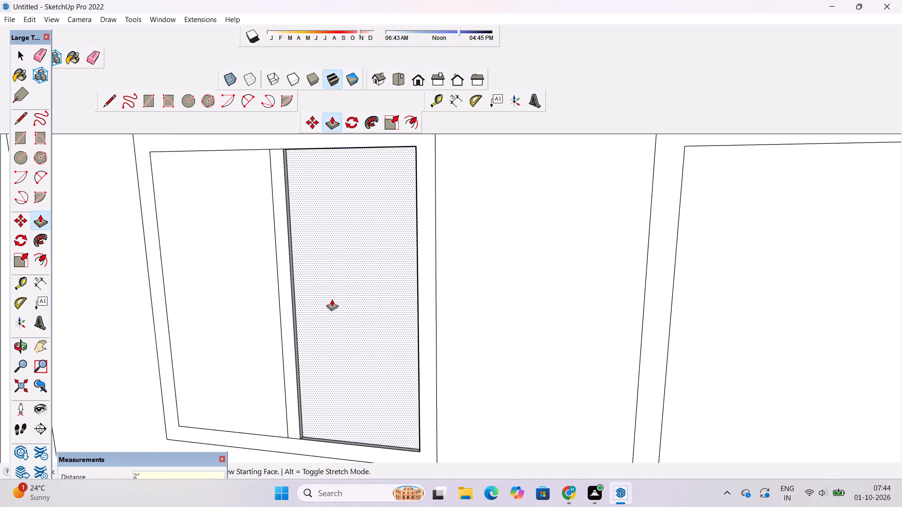
# Push the other ground-floor window pane, farther from the door, 2" into the wall.
pyautogui.click(234, 312)
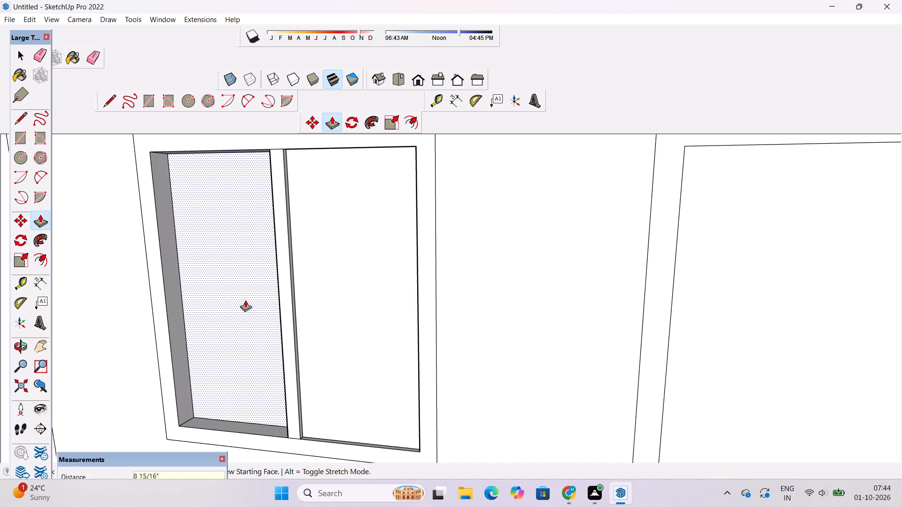
pyautogui.press('2')
pyautogui.hotkey('shift', '"')
pyautogui.press('Return')
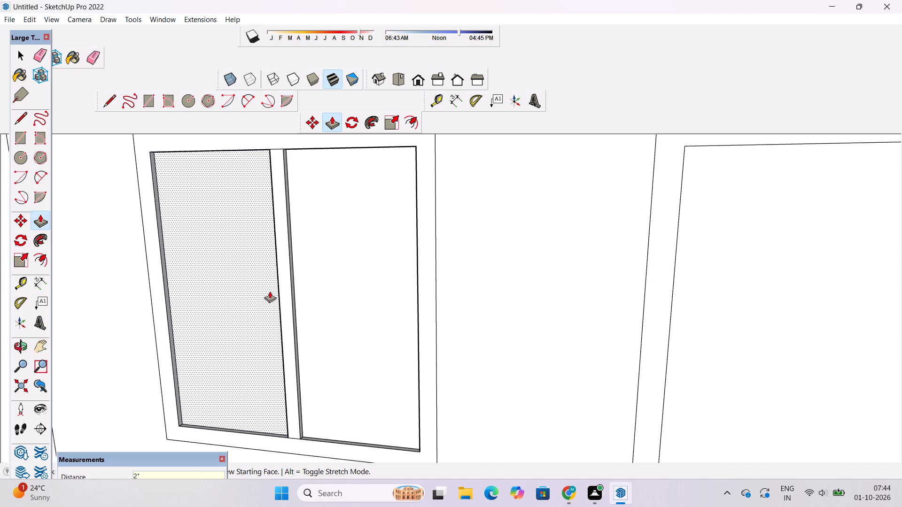
# Push the ground-floor door panel inside its frame 1" into the back wall.
pyautogui.press('o')
pyautogui.scroll(-10, 270, 291)
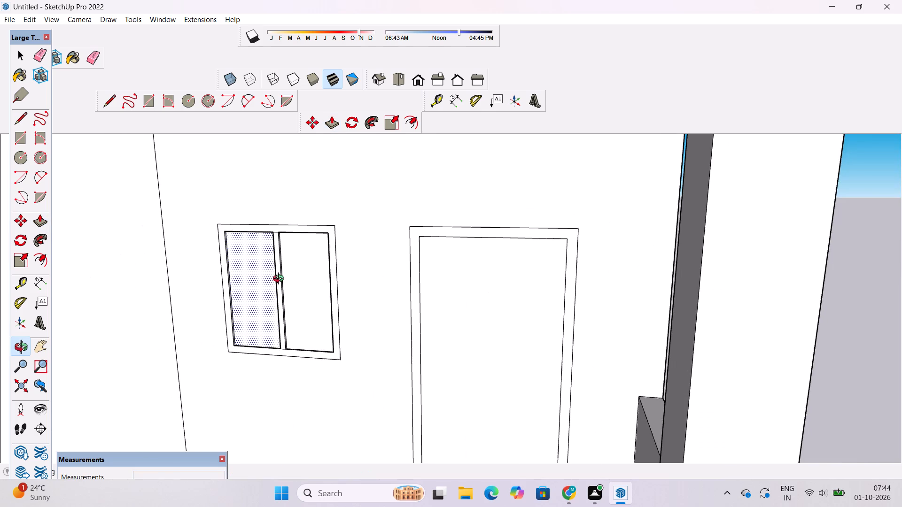
pyautogui.keyDown('shift'); pyautogui.moveTo(280, 292); pyautogui.dragTo(323, 291); pyautogui.keyUp('shift')
pyautogui.keyDown('shift'); pyautogui.moveTo(600, 335); pyautogui.dragTo(569, 295); pyautogui.keyUp('shift')
pyautogui.scroll(-4, 561, 297)
pyautogui.moveTo(557, 316); pyautogui.dragTo(560, 345)
pyautogui.moveTo(561, 345); pyautogui.dragTo(522, 299)
pyautogui.keyDown('shift'); pyautogui.scroll(6, 493, 289); pyautogui.keyUp('shift')
pyautogui.keyDown('shift'); pyautogui.moveTo(487, 299); pyautogui.dragTo(503, 292); pyautogui.keyUp('shift')
pyautogui.scroll(-5, 503, 292)
pyautogui.keyDown('shift'); pyautogui.moveTo(506, 292); pyautogui.dragTo(479, 294); pyautogui.keyUp('shift')
pyautogui.click(479, 294)
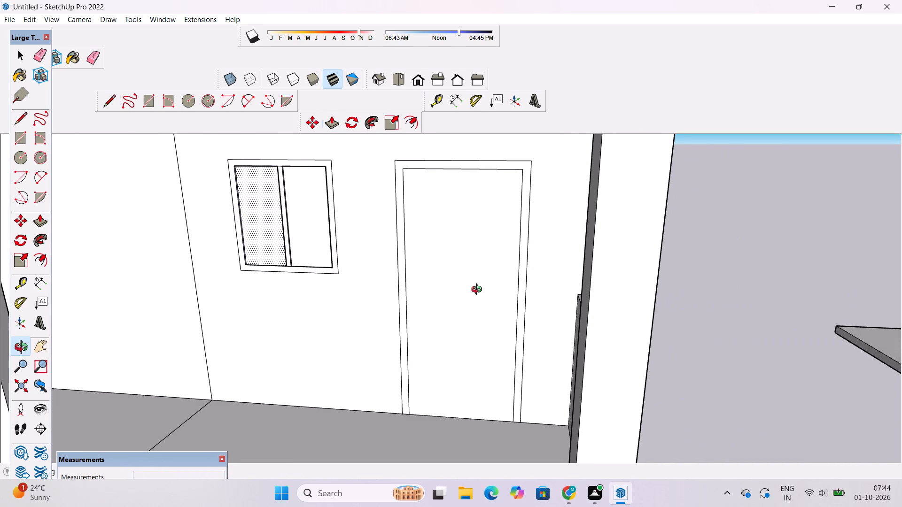
pyautogui.press('p')
pyautogui.click(479, 296)
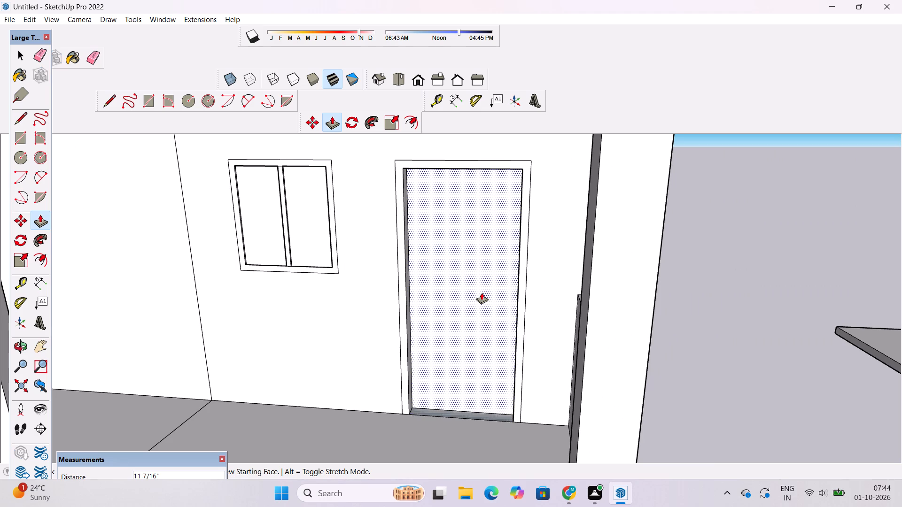
pyautogui.write('1"')
pyautogui.press('Return')
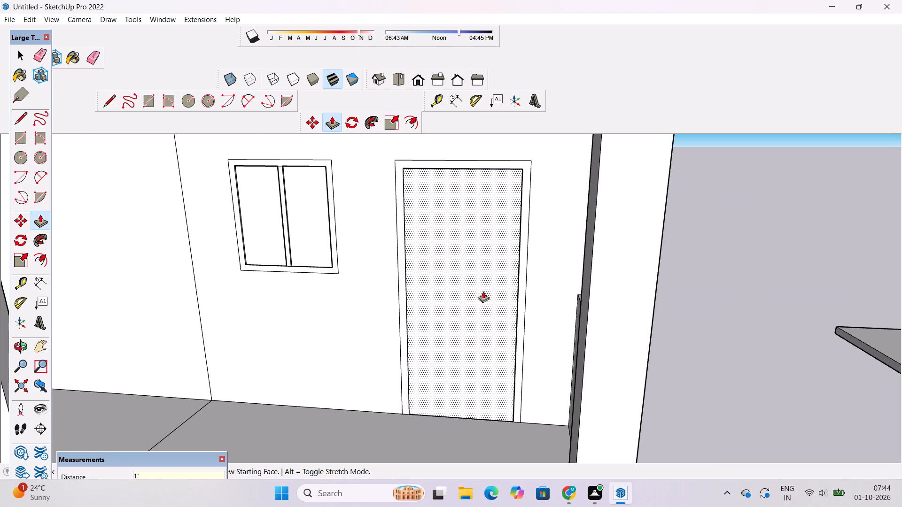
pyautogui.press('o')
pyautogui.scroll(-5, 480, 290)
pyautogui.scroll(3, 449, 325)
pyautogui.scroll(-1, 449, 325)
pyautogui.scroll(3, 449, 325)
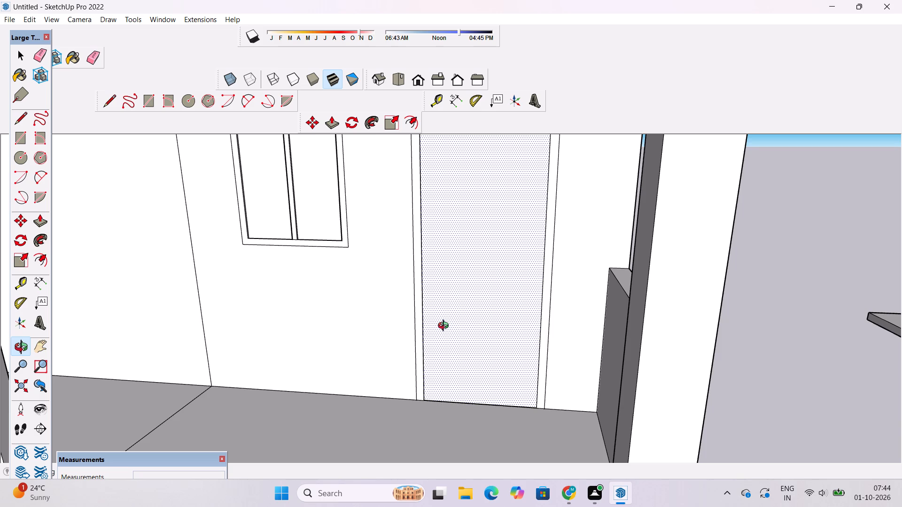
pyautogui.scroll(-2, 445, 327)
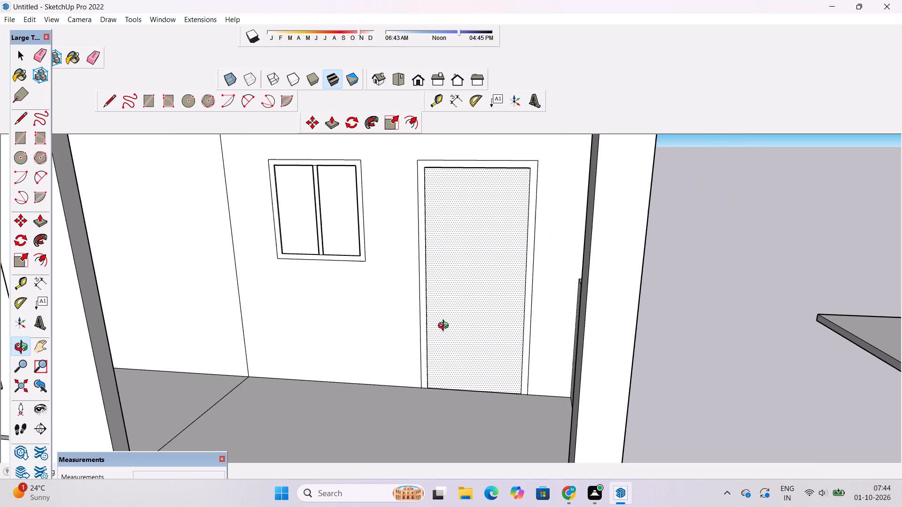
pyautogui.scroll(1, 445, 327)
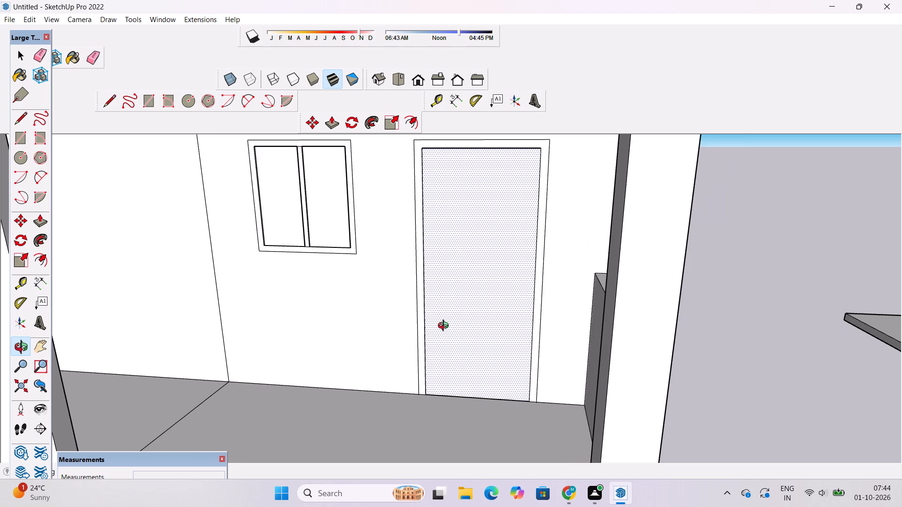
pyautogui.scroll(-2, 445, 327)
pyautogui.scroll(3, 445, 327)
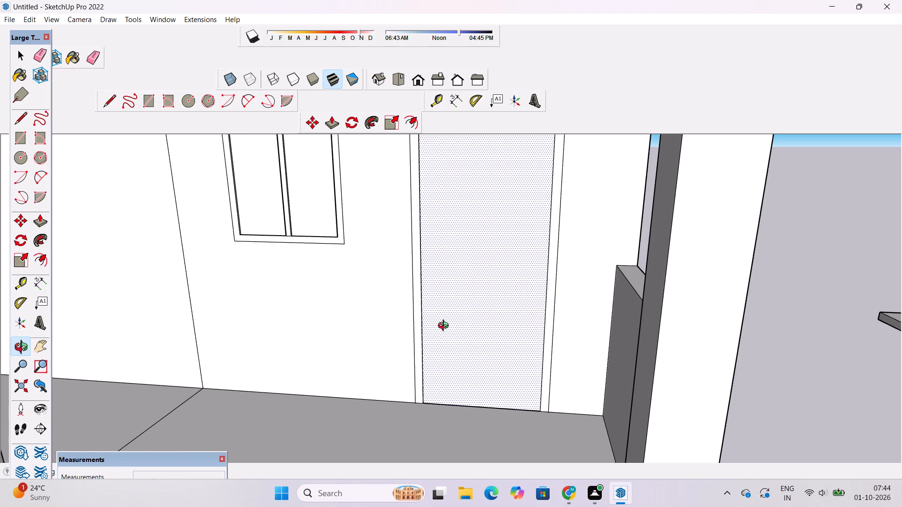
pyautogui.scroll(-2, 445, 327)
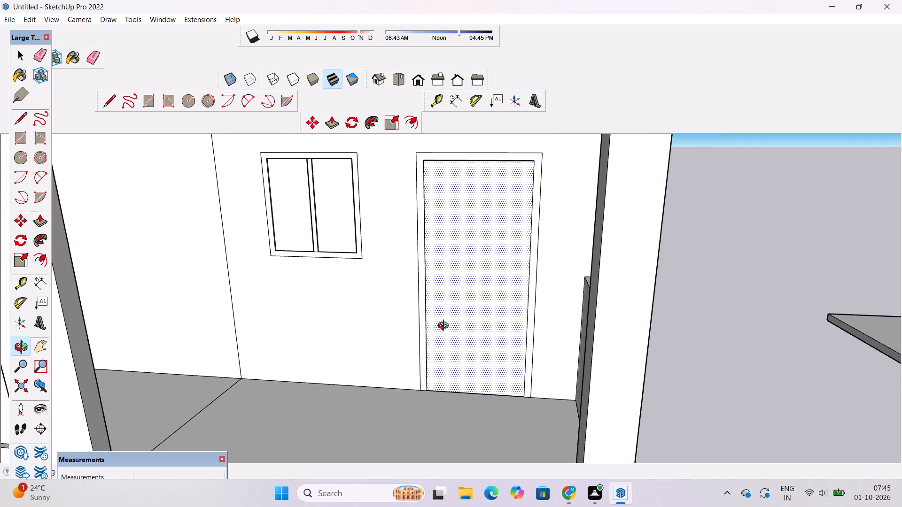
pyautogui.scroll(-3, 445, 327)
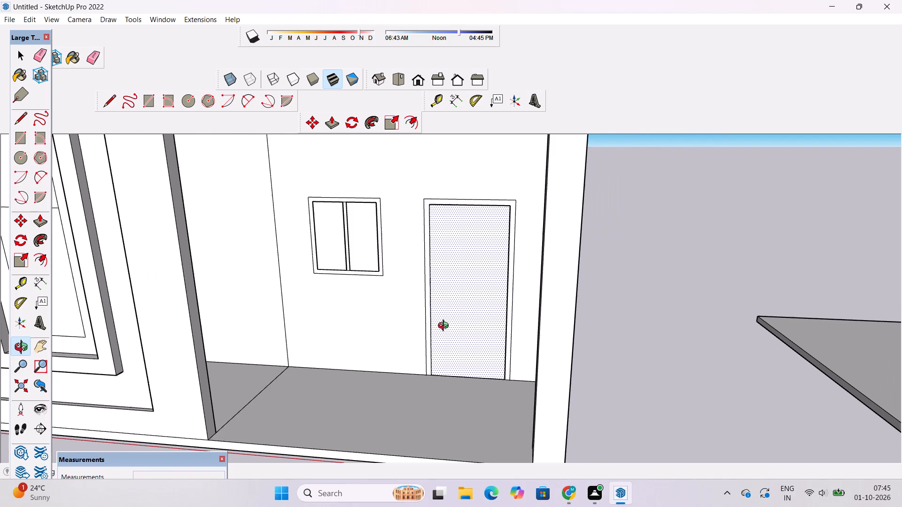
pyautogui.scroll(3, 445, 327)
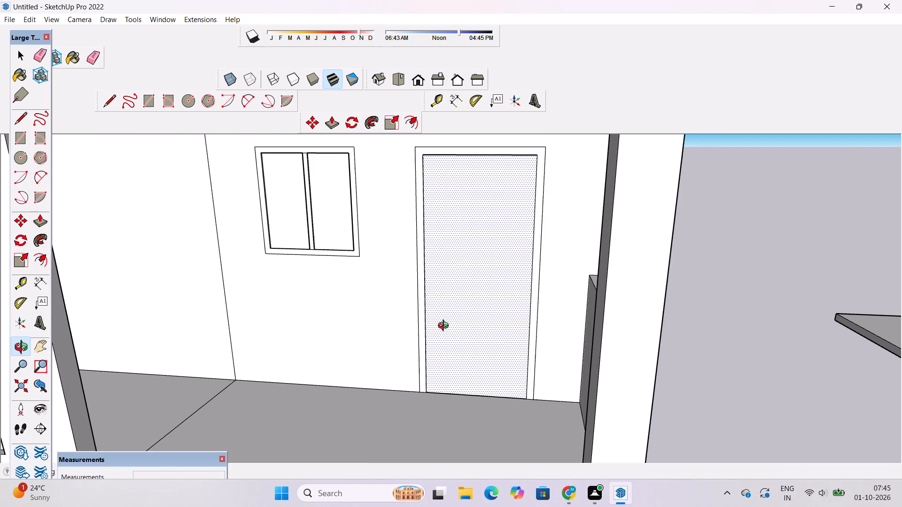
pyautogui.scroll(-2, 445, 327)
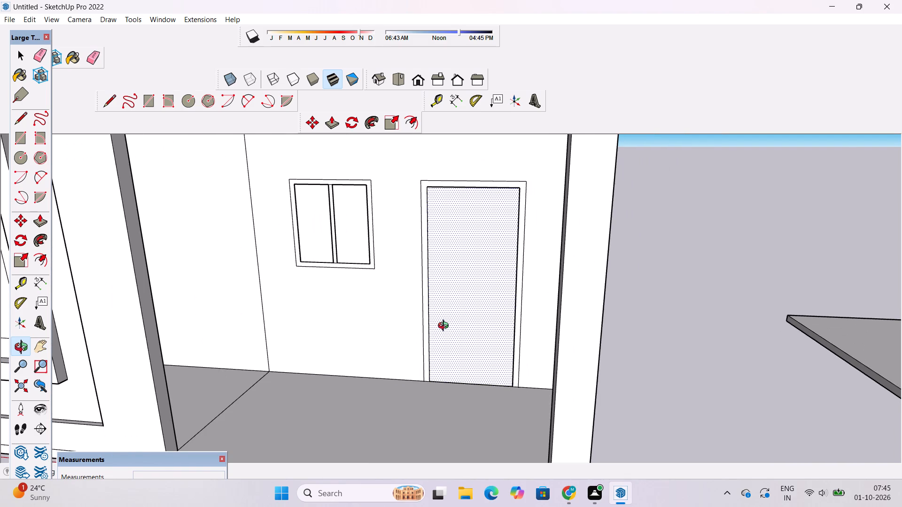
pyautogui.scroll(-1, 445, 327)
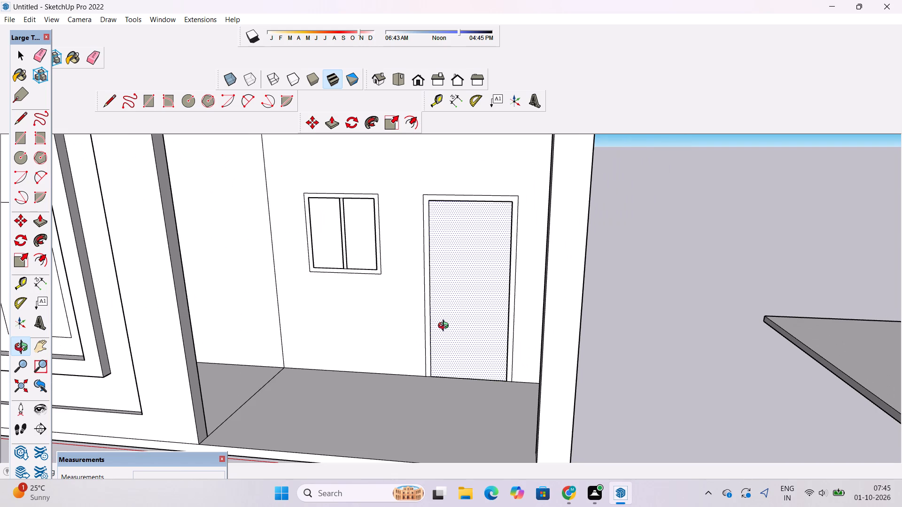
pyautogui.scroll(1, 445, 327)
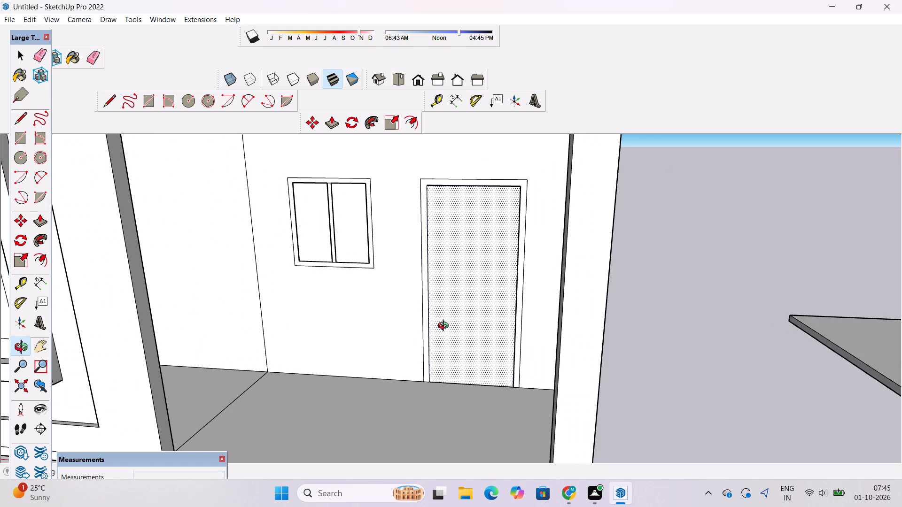
# Examine the recessed ground-floor door and window up close, and the overall front facade of the house.
pyautogui.scroll(-2, 445, 327)
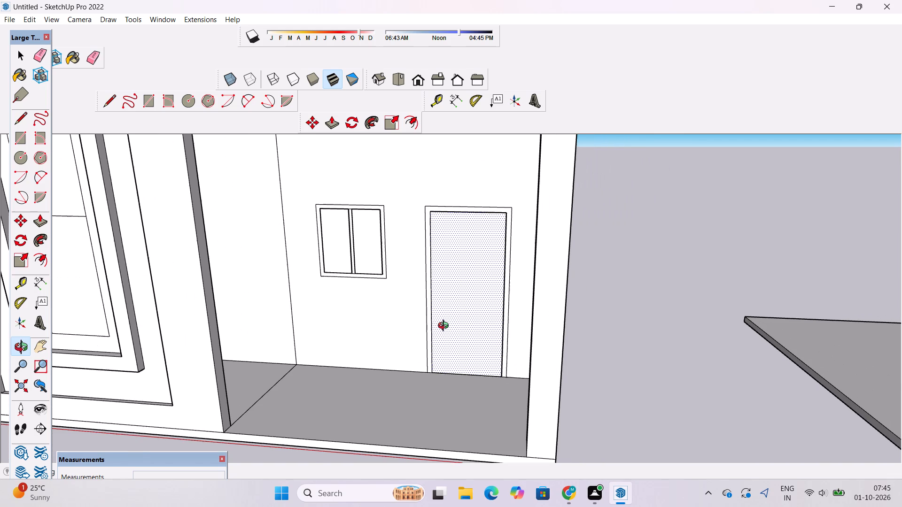
pyautogui.scroll(2, 445, 327)
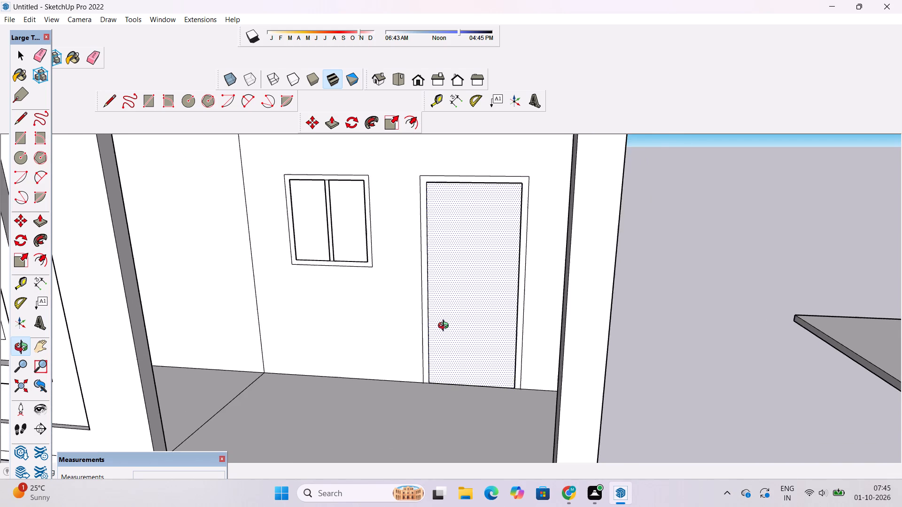
pyautogui.scroll(1, 445, 327)
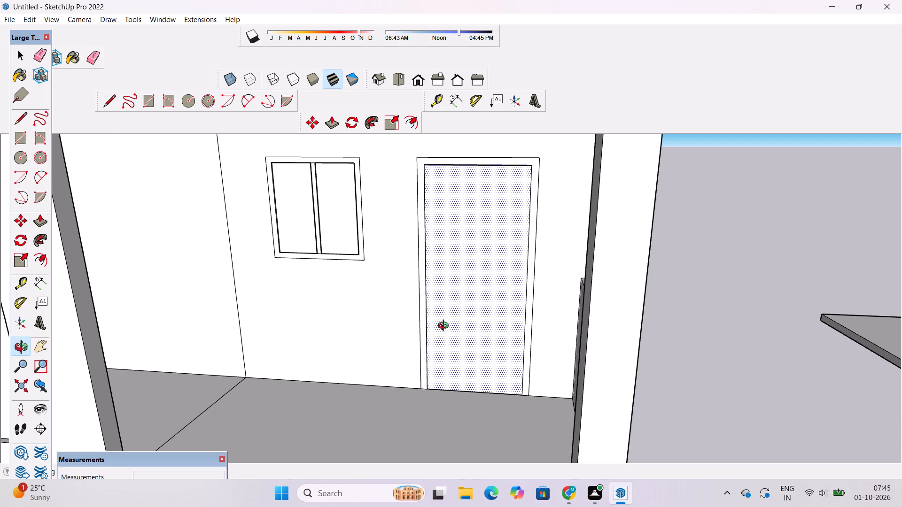
pyautogui.scroll(-1, 445, 327)
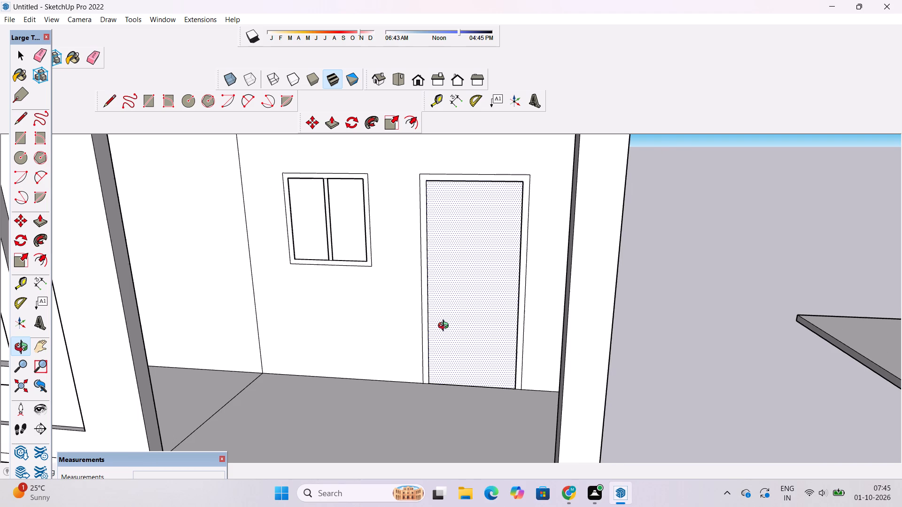
pyautogui.scroll(-7, 445, 327)
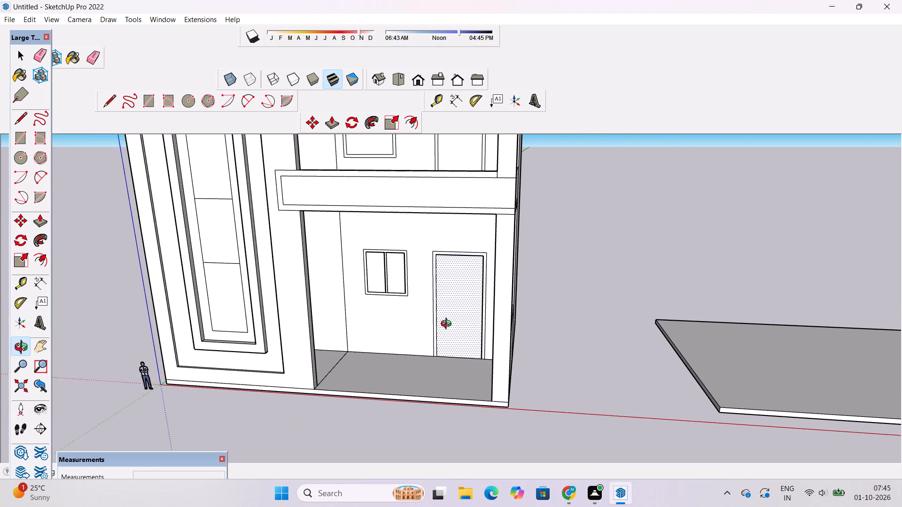
pyautogui.keyDown('shift'); pyautogui.moveTo(448, 324); pyautogui.dragTo(467, 344); pyautogui.keyUp('shift')
pyautogui.moveTo(467, 360); pyautogui.dragTo(474, 346)
pyautogui.scroll(-5, 474, 341)
pyautogui.moveTo(469, 346); pyautogui.dragTo(497, 372)
pyautogui.scroll(2, 486, 362)
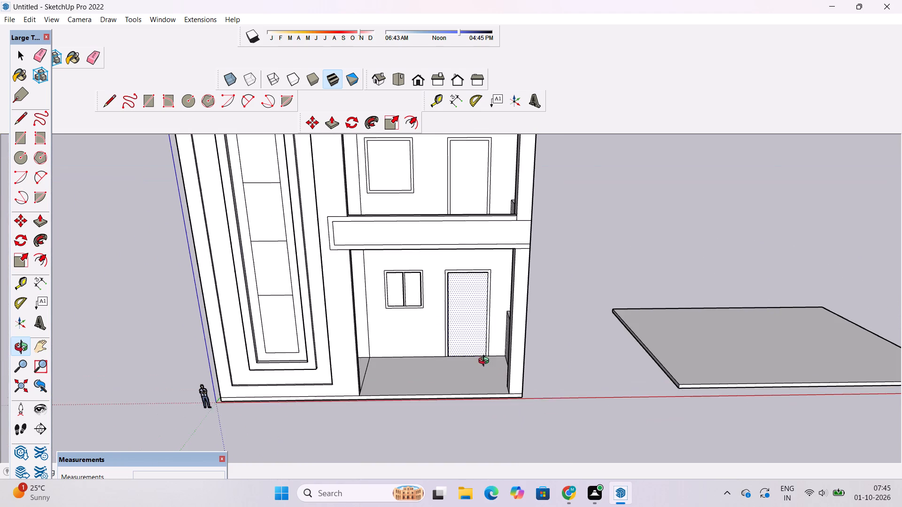
pyautogui.scroll(1, 486, 362)
pyautogui.keyDown('shift'); pyautogui.moveTo(484, 357); pyautogui.dragTo(479, 384); pyautogui.keyUp('shift')
pyautogui.moveTo(477, 387); pyautogui.dragTo(475, 359)
pyautogui.scroll(-2, 475, 359)
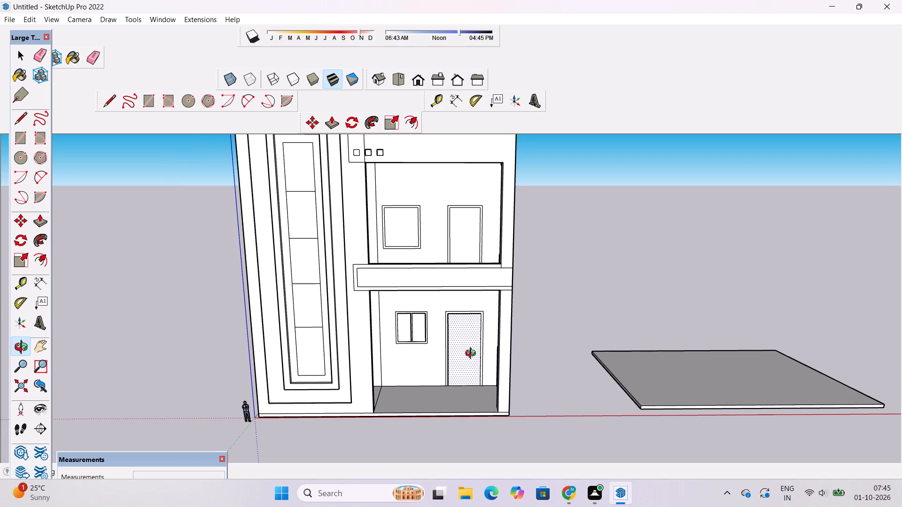
pyautogui.scroll(-3, 473, 354)
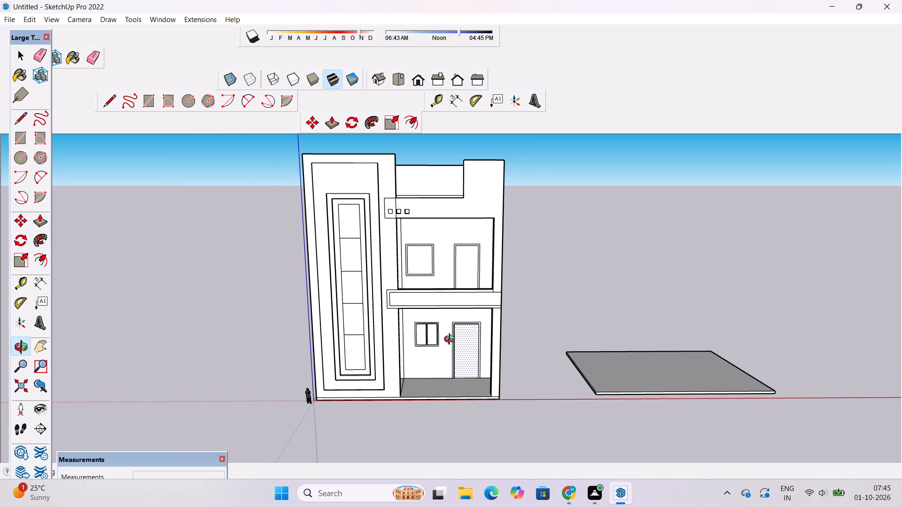
# Push the upper-floor door panel inside its frame 1" into the back wall.
pyautogui.scroll(7, 451, 340)
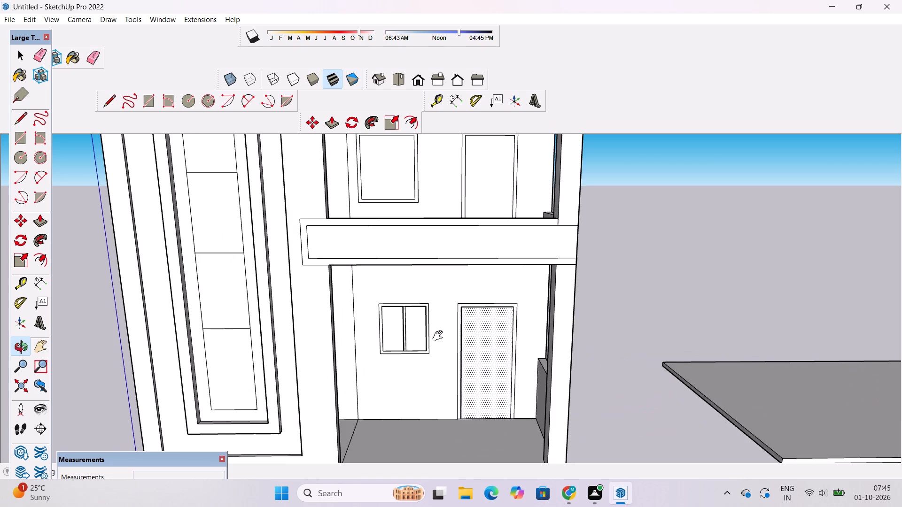
pyautogui.keyDown('shift'); pyautogui.moveTo(440, 336); pyautogui.dragTo(434, 353); pyautogui.keyUp('shift')
pyautogui.scroll(-5, 434, 353)
pyautogui.moveTo(442, 368); pyautogui.dragTo(463, 400)
pyautogui.scroll(4, 460, 333)
pyautogui.keyDown('shift'); pyautogui.moveTo(460, 328); pyautogui.dragTo(456, 405); pyautogui.keyUp('shift')
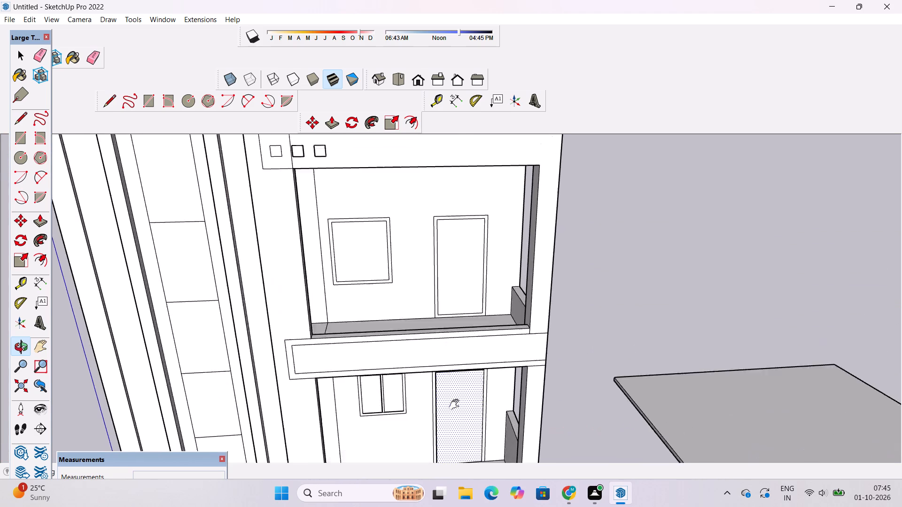
pyautogui.keyDown('shift'); pyautogui.moveTo(456, 405); pyautogui.dragTo(455, 408); pyautogui.keyUp('shift')
pyautogui.scroll(-4, 443, 347)
pyautogui.moveTo(447, 346); pyautogui.dragTo(435, 330)
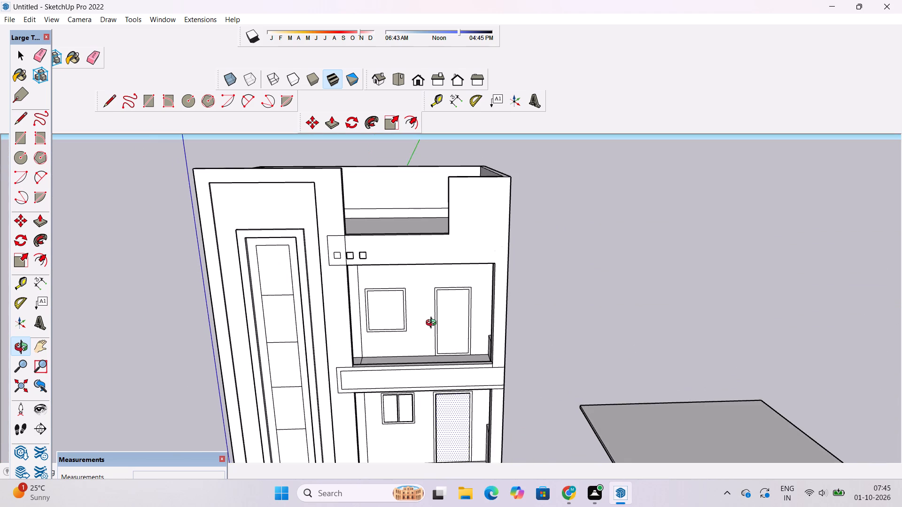
pyautogui.scroll(4, 433, 320)
pyautogui.keyDown('shift'); pyautogui.moveTo(446, 321); pyautogui.dragTo(424, 331); pyautogui.keyUp('shift')
pyautogui.scroll(4, 428, 341)
pyautogui.keyDown('shift'); pyautogui.moveTo(428, 341); pyautogui.dragTo(427, 327); pyautogui.keyUp('shift')
pyautogui.scroll(3, 427, 326)
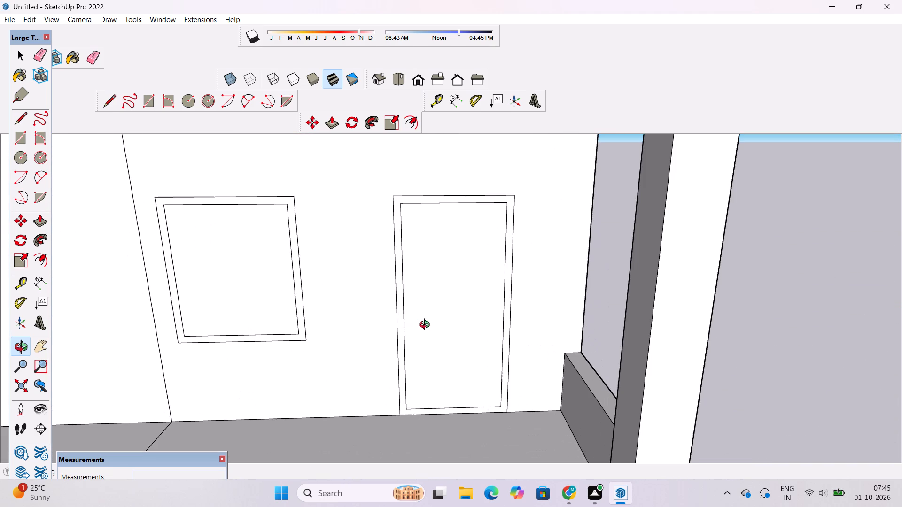
pyautogui.press('space')
pyautogui.press('p')
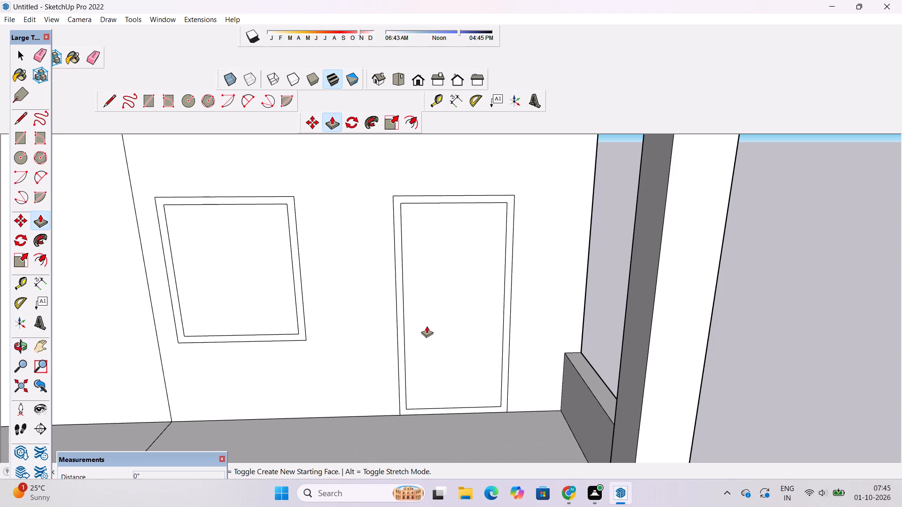
pyautogui.click(432, 341)
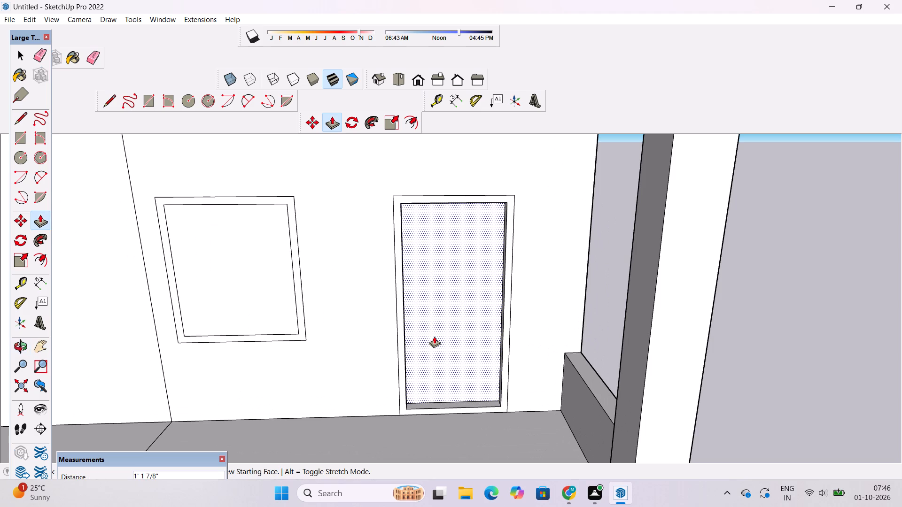
pyautogui.write('1"')
pyautogui.press('Return')
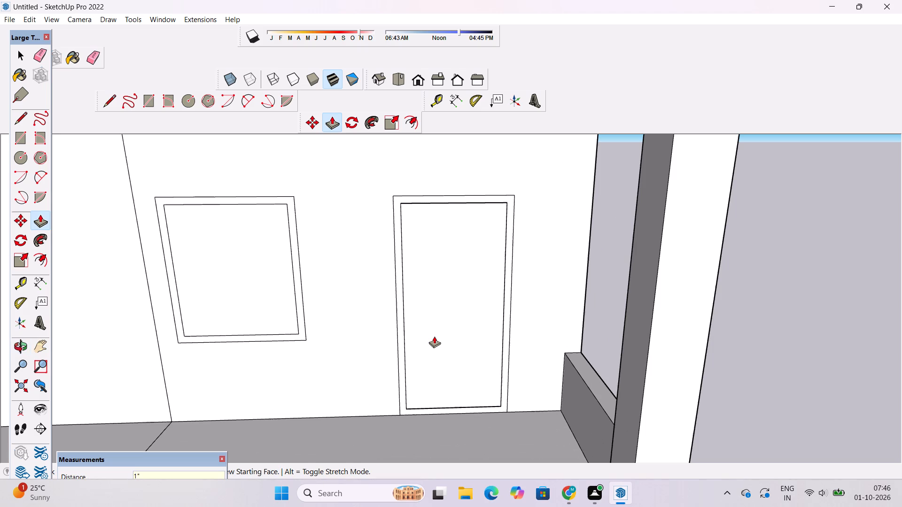
pyautogui.press('space')
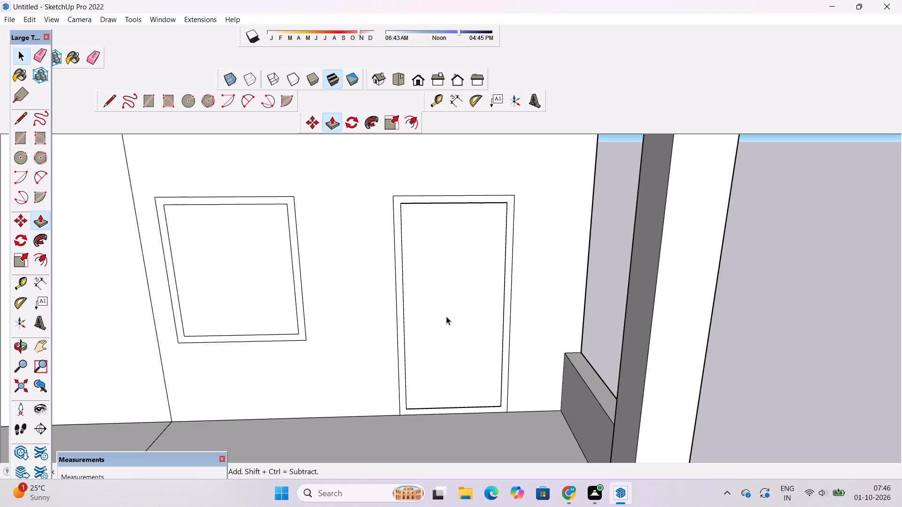
# Draw a vertical mullion rectangle about 7" by 11' 6" at the middle of the upper-floor window, spanning the frame's inner edges.
pyautogui.press('o')
pyautogui.press('space')
pyautogui.write('r')
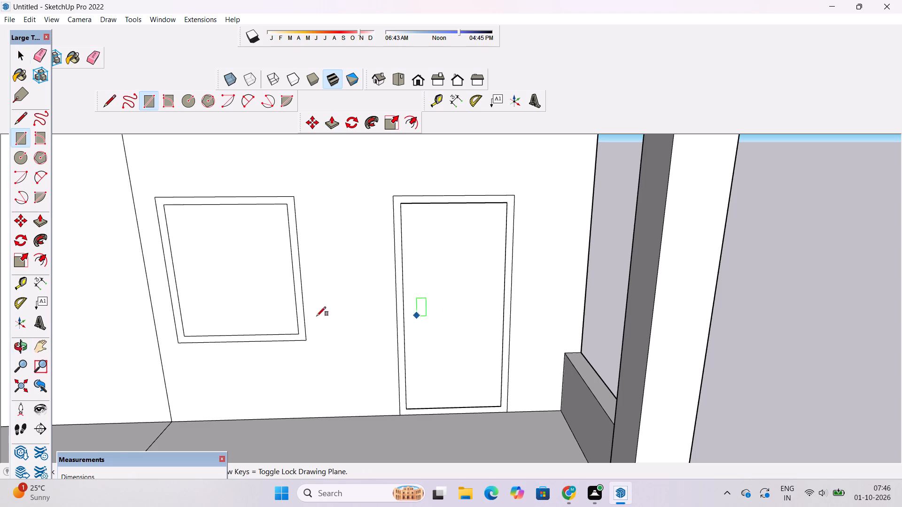
pyautogui.scroll(-5, 323, 299)
pyautogui.scroll(3, 291, 318)
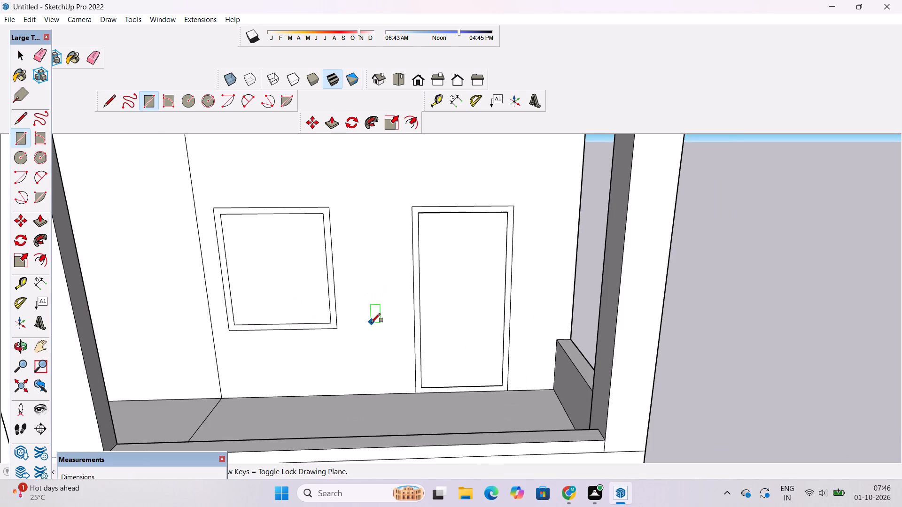
pyautogui.scroll(7, 275, 329)
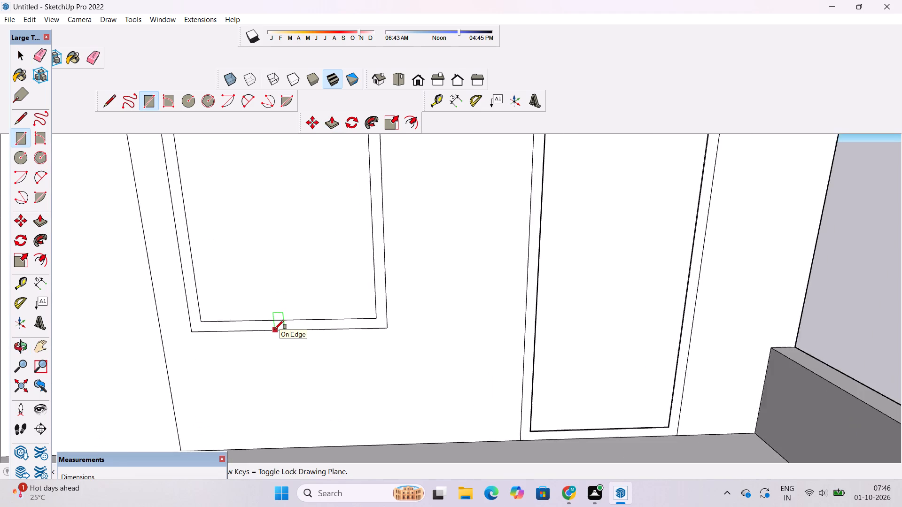
pyautogui.scroll(3, 275, 329)
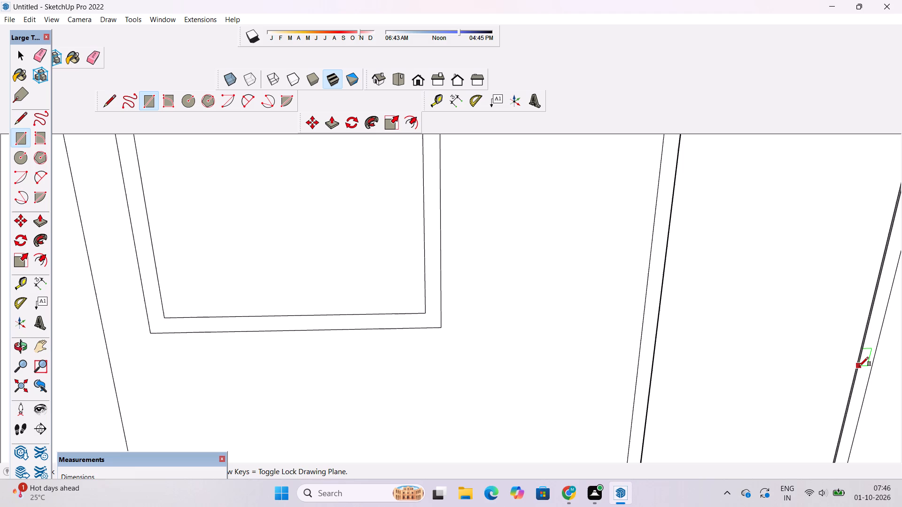
pyautogui.scroll(-6, 772, 345)
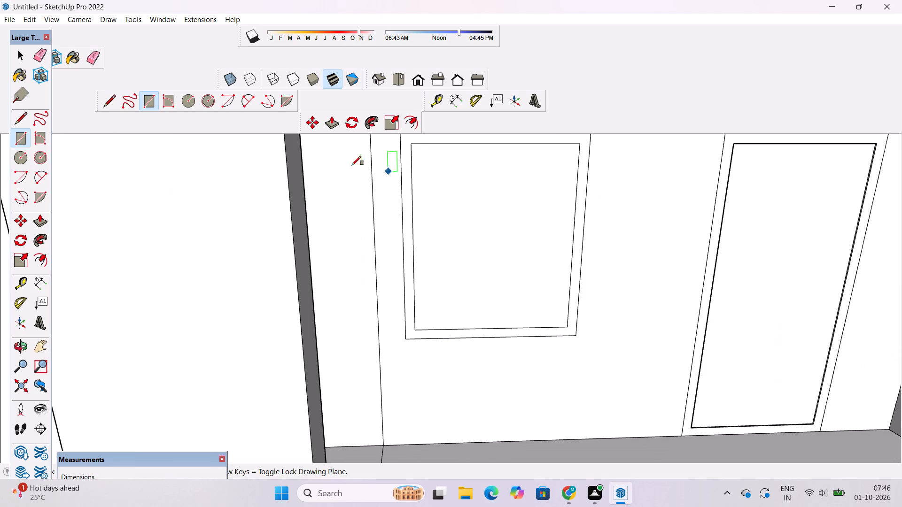
pyautogui.scroll(-5, 432, 239)
pyautogui.scroll(5, 611, 346)
pyautogui.scroll(4, 362, 319)
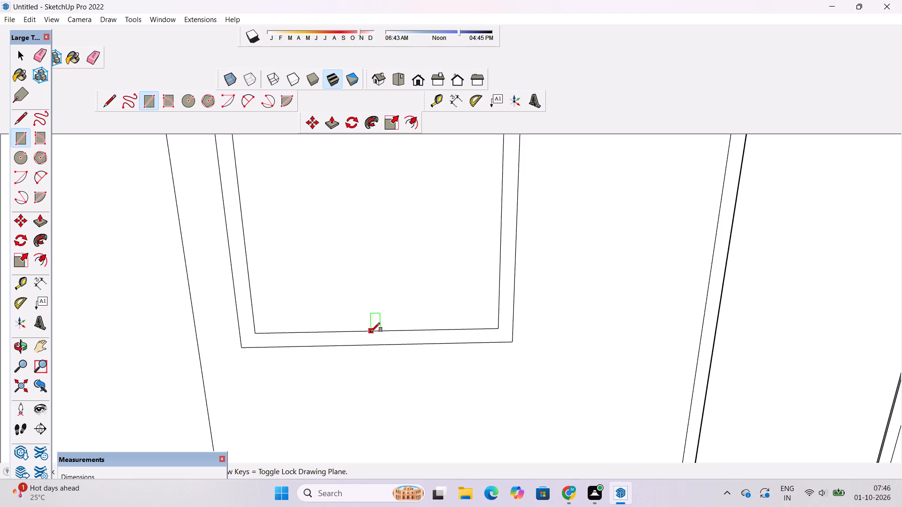
pyautogui.click(370, 332)
pyautogui.scroll(-13, 370, 332)
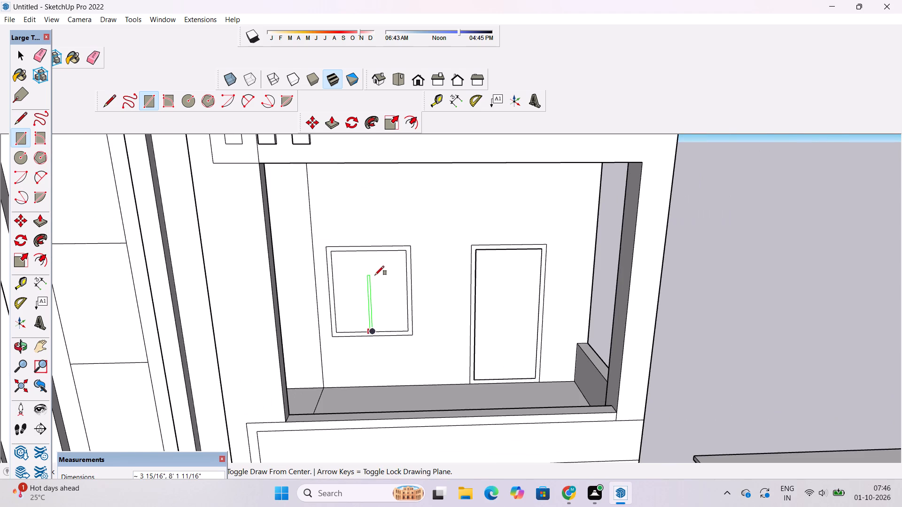
pyautogui.scroll(7, 375, 275)
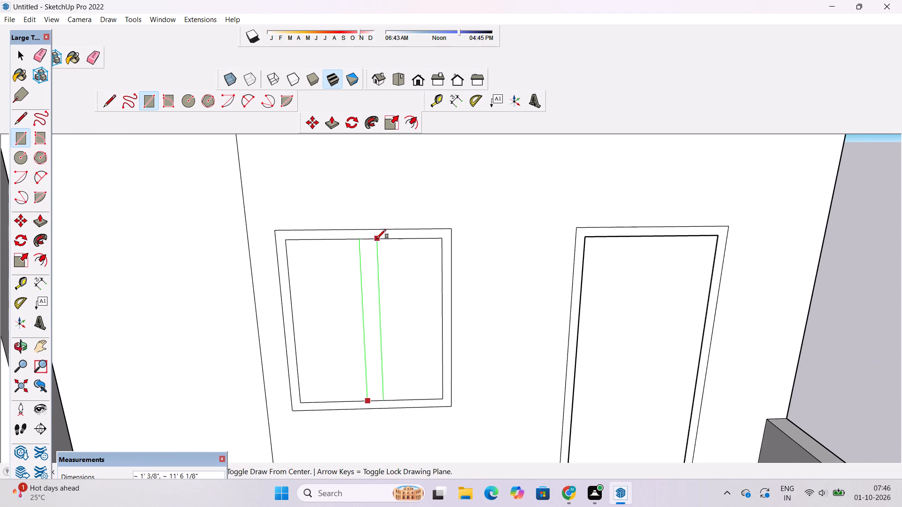
pyautogui.scroll(9, 374, 239)
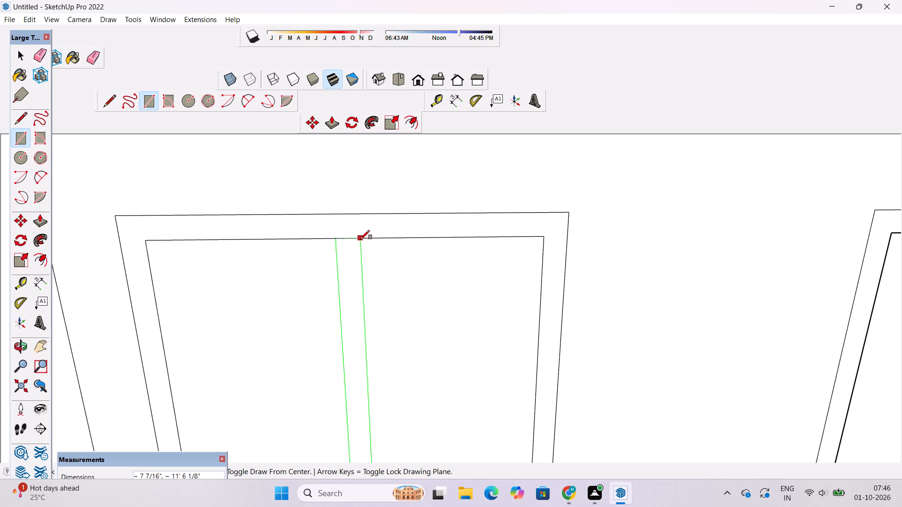
pyautogui.click(358, 240)
pyautogui.press('space')
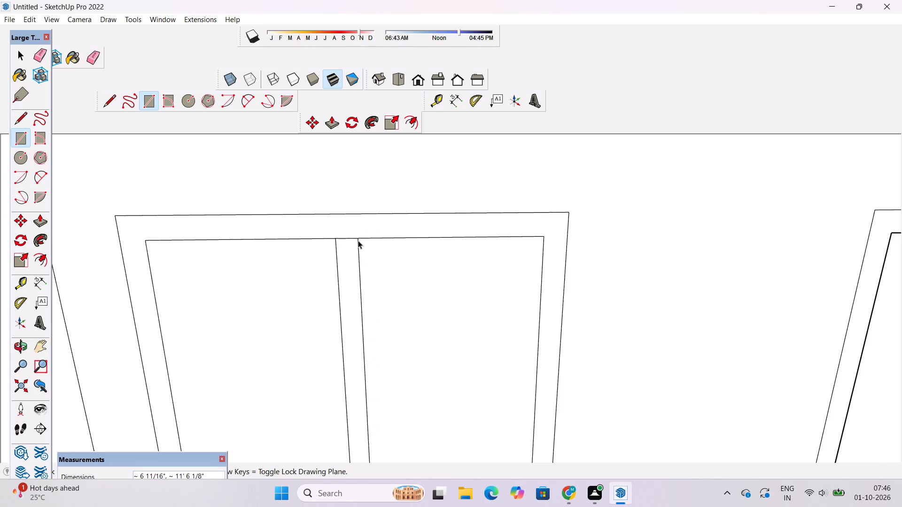
# Examine the upper-floor back wall with its divided window and recessed door from several angles.
pyautogui.write('p')
pyautogui.press('o')
pyautogui.scroll(-10, 358, 240)
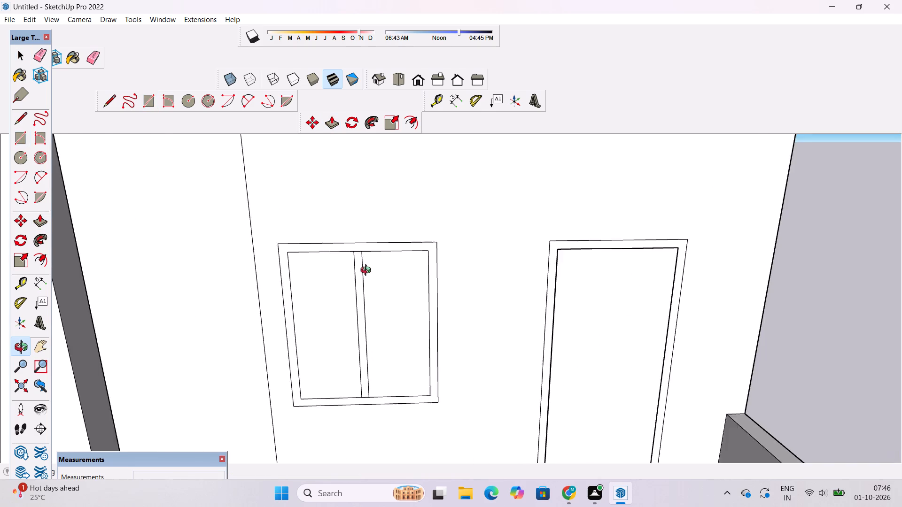
pyautogui.scroll(-6, 368, 271)
pyautogui.moveTo(391, 358); pyautogui.dragTo(399, 294)
pyautogui.moveTo(404, 321); pyautogui.dragTo(406, 388)
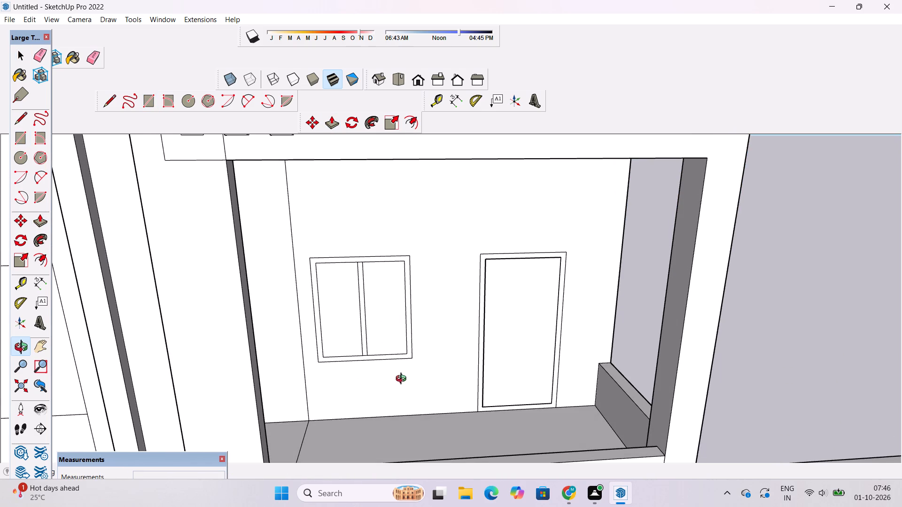
pyautogui.moveTo(403, 378); pyautogui.dragTo(392, 355)
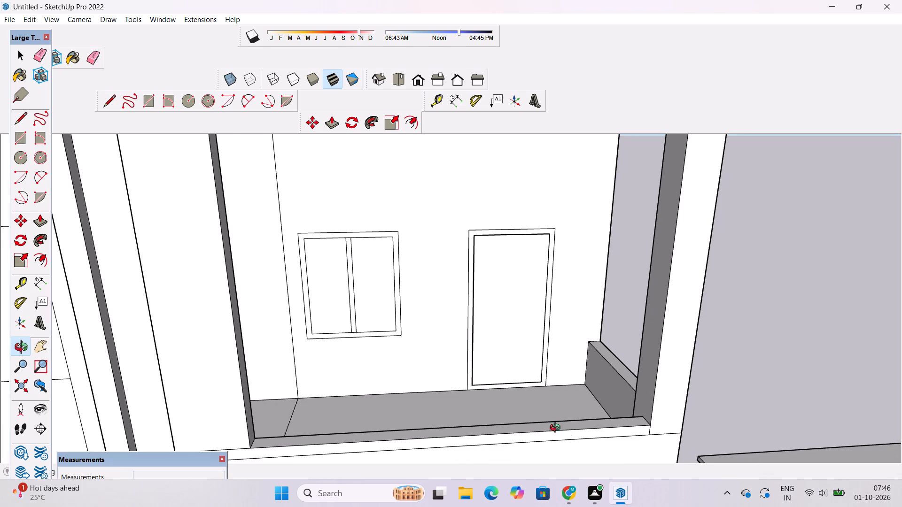
pyautogui.scroll(-2, 498, 386)
pyautogui.scroll(4, 498, 386)
pyautogui.keyDown('shift'); pyautogui.moveTo(498, 386); pyautogui.dragTo(495, 408); pyautogui.keyUp('shift')
pyautogui.moveTo(495, 408); pyautogui.dragTo(494, 385)
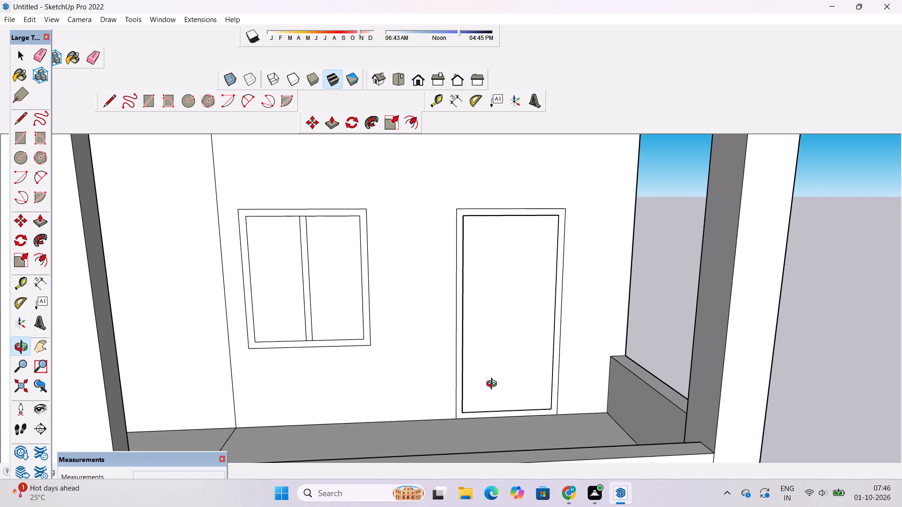
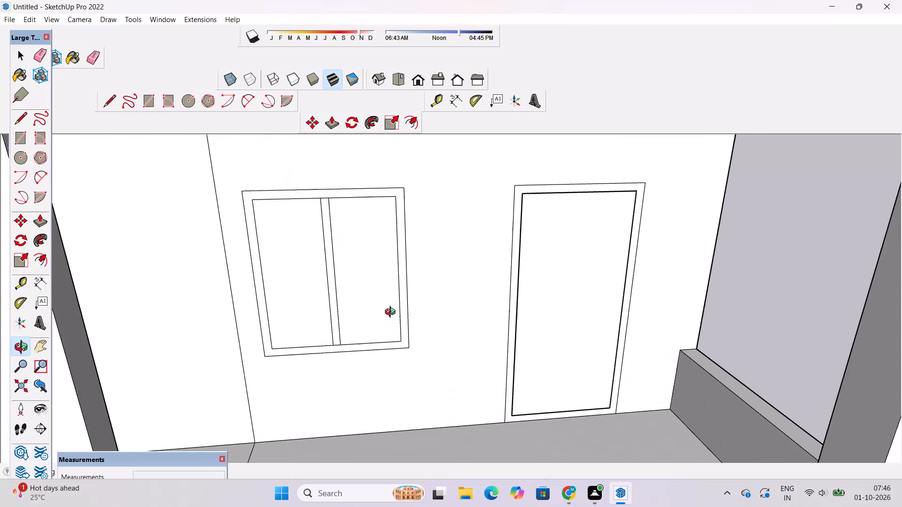
# Push both panes of the upper-floor window 1" into the wall, leaving the frame and mullion in place.
pyautogui.keyDown('shift'); pyautogui.moveTo(392, 312); pyautogui.dragTo(396, 358); pyautogui.keyUp('shift')
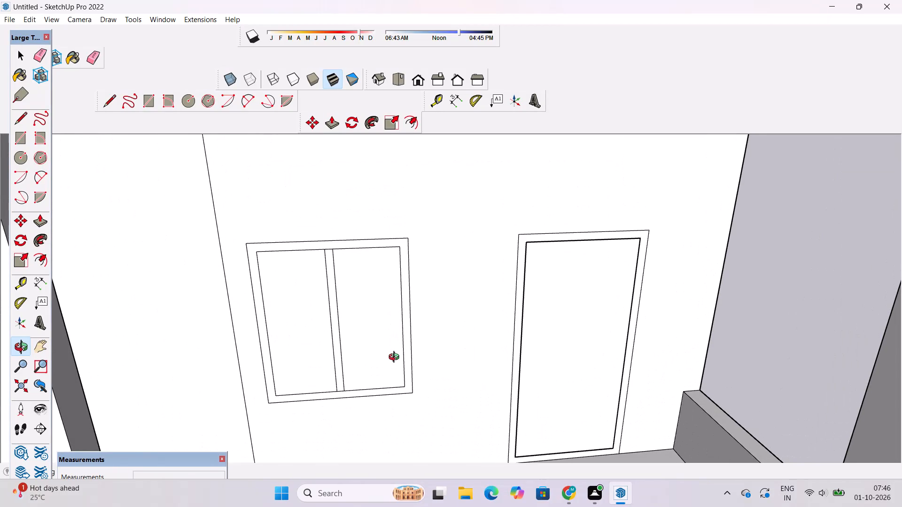
pyautogui.press('p')
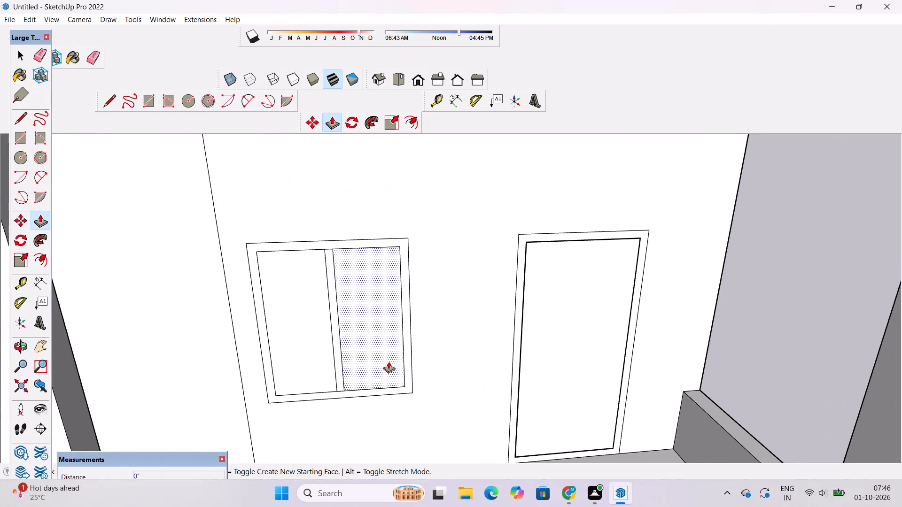
pyautogui.click(388, 361)
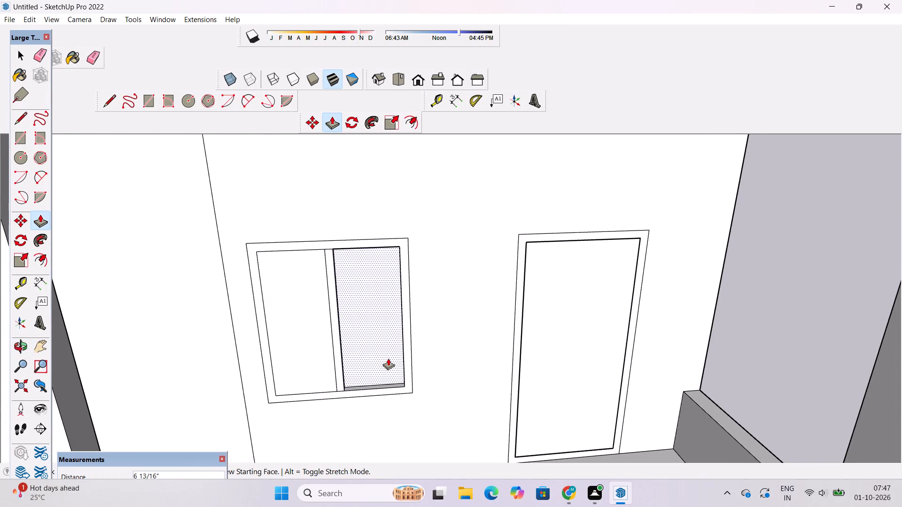
pyautogui.write('1"')
pyautogui.press('Return')
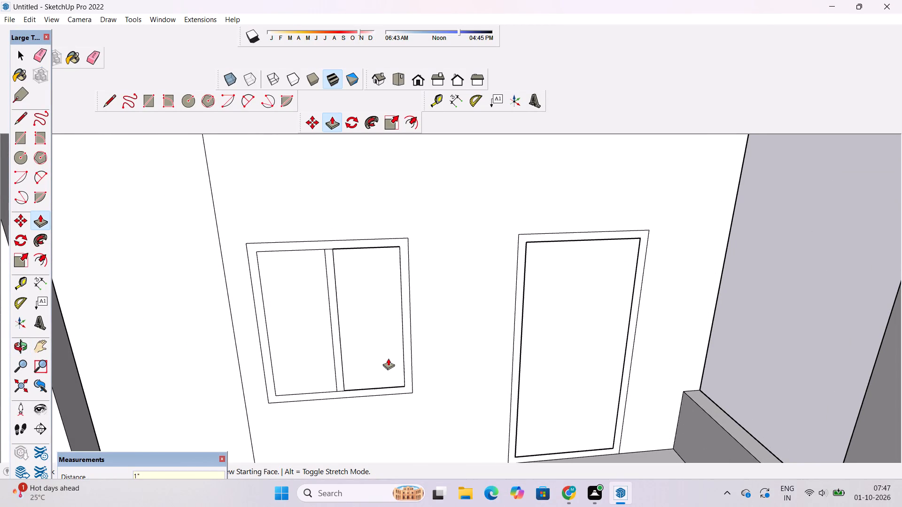
pyautogui.click(305, 344)
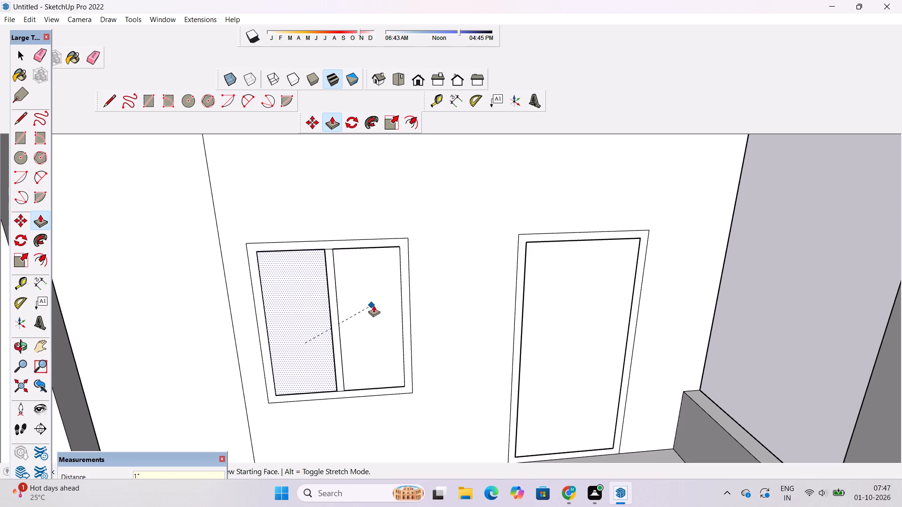
pyautogui.click(373, 305)
# Examine the overall front facade with the upper-floor and ground-floor doors and windows.
pyautogui.press('o')
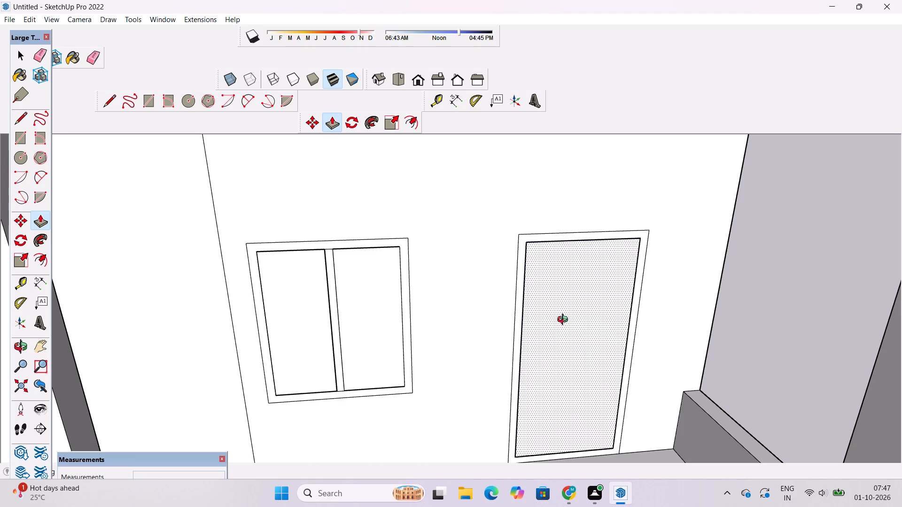
pyautogui.scroll(-10, 562, 320)
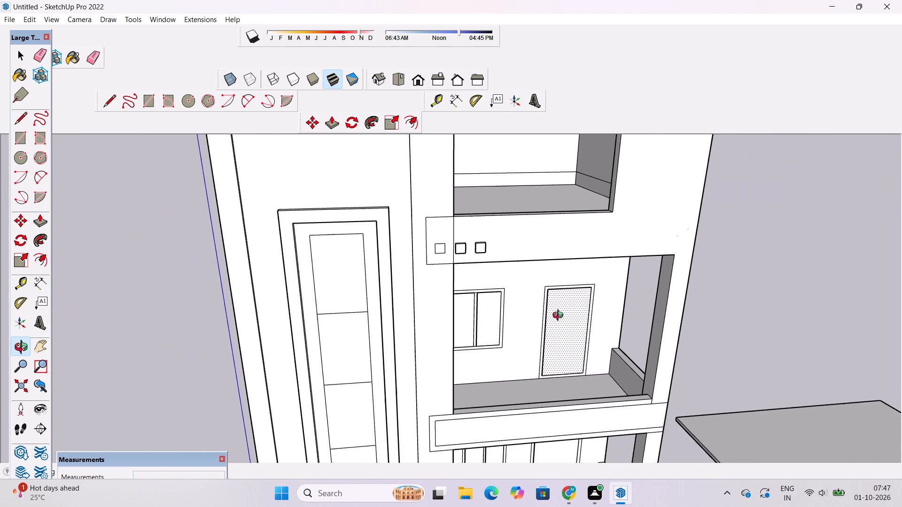
pyautogui.scroll(-1, 560, 316)
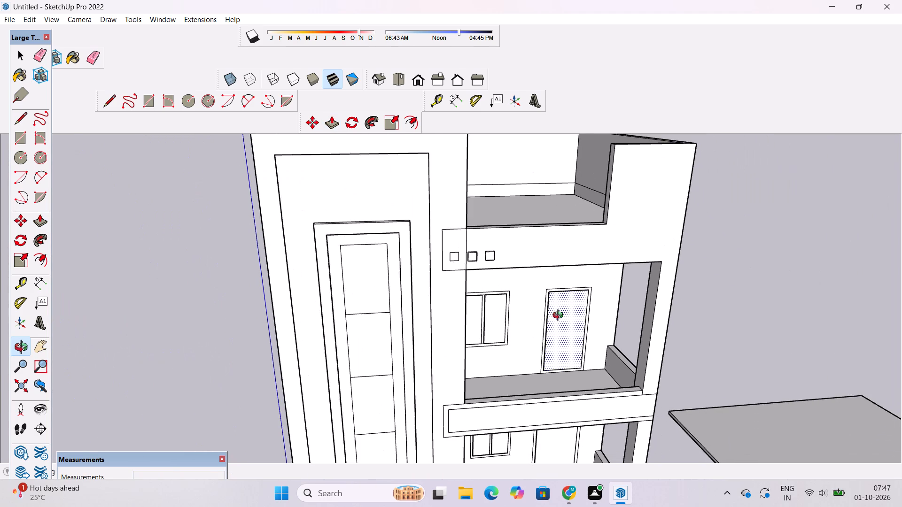
pyautogui.scroll(-3, 560, 316)
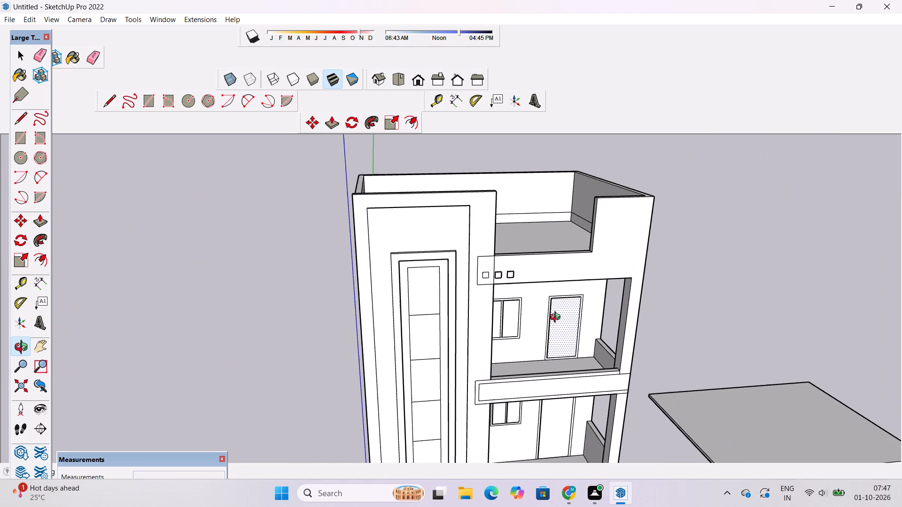
pyautogui.scroll(-1, 557, 318)
pyautogui.scroll(2, 557, 318)
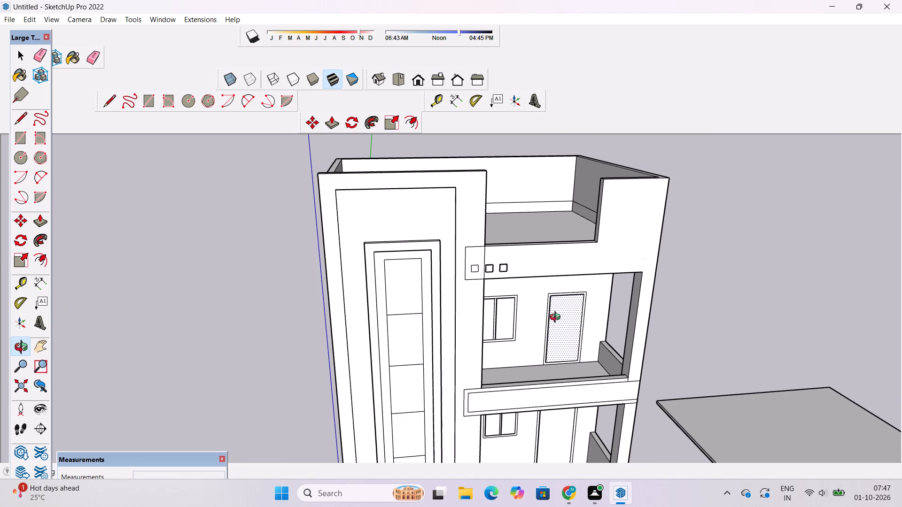
pyautogui.scroll(-2, 557, 318)
pyautogui.keyDown('shift'); pyautogui.moveTo(572, 349); pyautogui.dragTo(560, 316); pyautogui.keyUp('shift')
pyautogui.scroll(3, 553, 324)
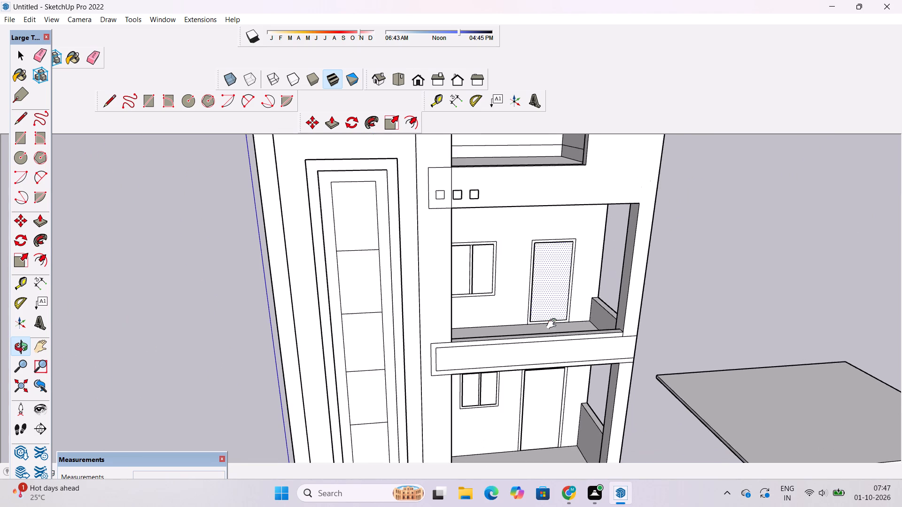
pyautogui.keyDown('shift'); pyautogui.moveTo(553, 324); pyautogui.dragTo(559, 346); pyautogui.keyUp('shift')
pyautogui.moveTo(559, 363); pyautogui.dragTo(555, 337)
pyautogui.scroll(-4, 555, 331)
pyautogui.keyDown('shift'); pyautogui.moveTo(559, 351); pyautogui.dragTo(555, 324); pyautogui.keyUp('shift')
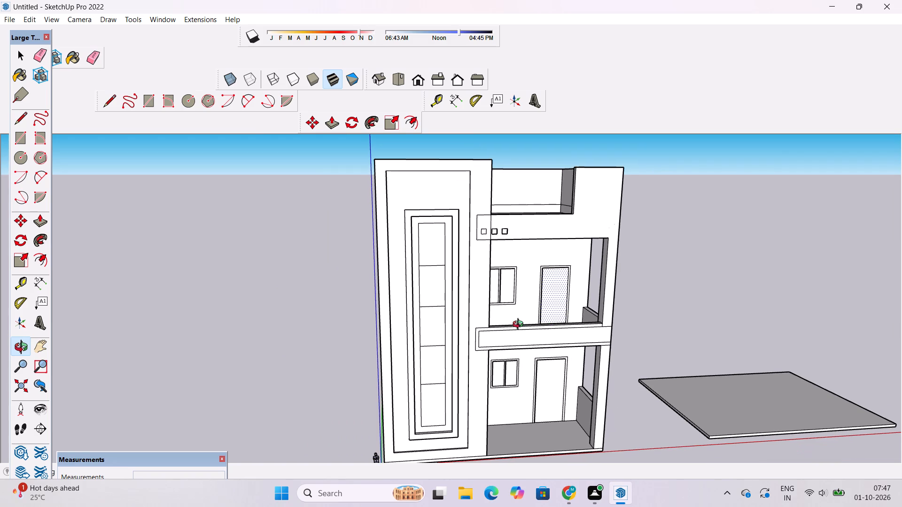
# Erase the short stray vertical line between the upper balcony opening's lower outer corner and the middle band's inner outline.
pyautogui.scroll(3, 514, 327)
pyautogui.keyDown('shift'); pyautogui.moveTo(525, 352); pyautogui.dragTo(509, 338); pyautogui.keyUp('shift')
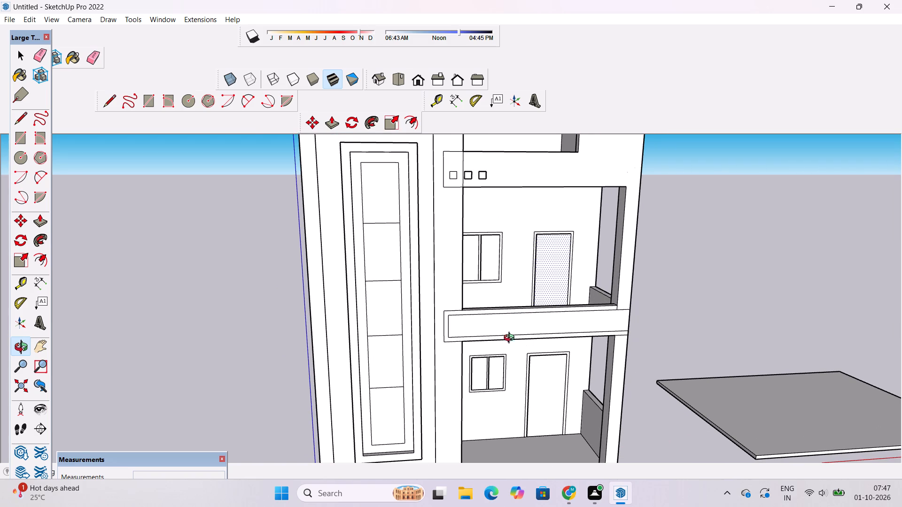
pyautogui.scroll(2, 542, 346)
pyautogui.keyDown('shift'); pyautogui.scroll(6, 670, 301); pyautogui.keyUp('shift')
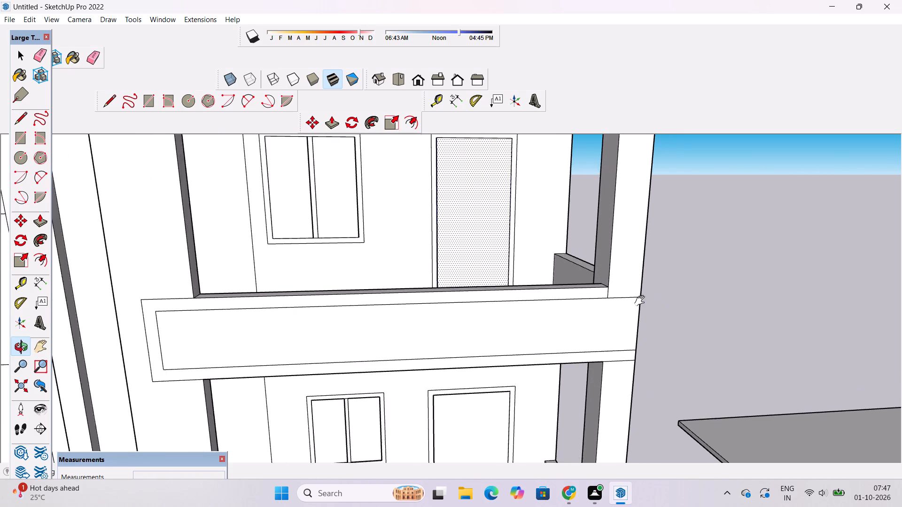
pyautogui.keyDown('shift'); pyautogui.scroll(2, 642, 301); pyautogui.keyUp('shift')
pyautogui.keyDown('shift'); pyautogui.moveTo(633, 297); pyautogui.dragTo(603, 323); pyautogui.keyUp('shift')
pyautogui.scroll(2, 589, 320)
pyautogui.press('e')
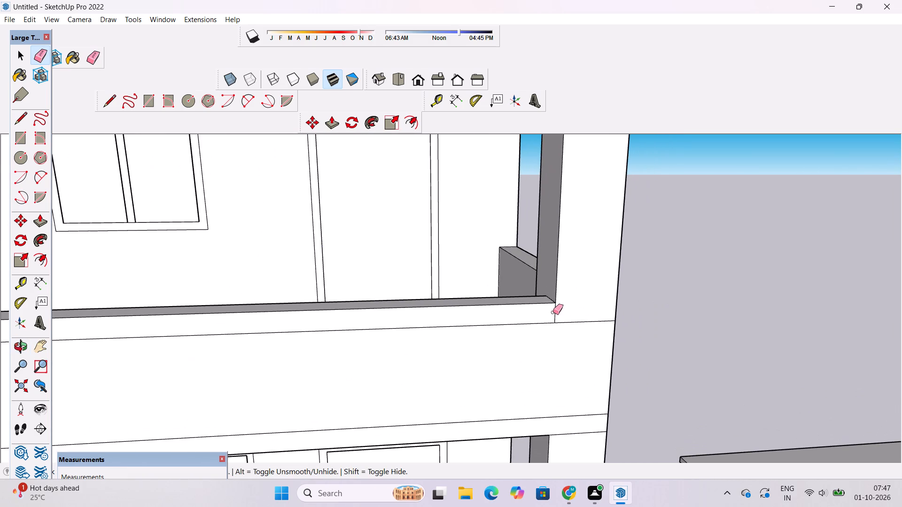
pyautogui.scroll(4, 552, 312)
pyautogui.moveTo(559, 307); pyautogui.dragTo(550, 316)
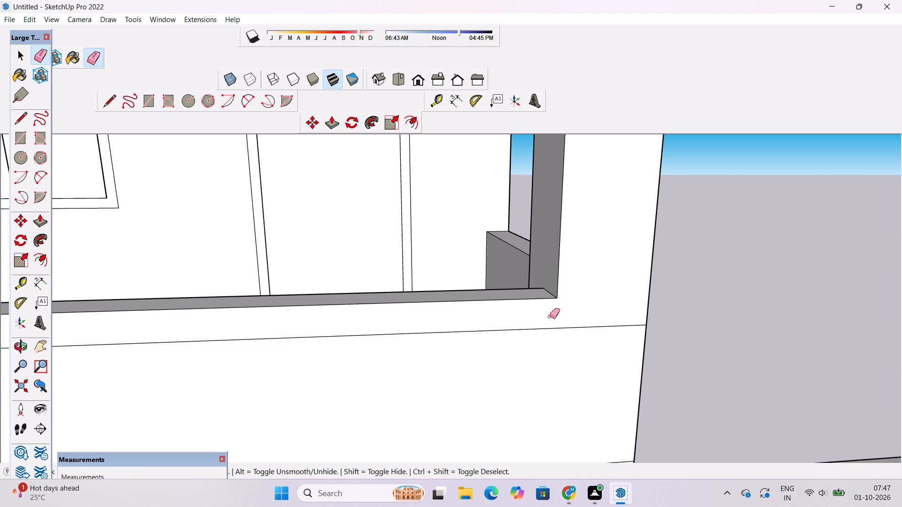
# Draw a line about 3' 1" long from the upper balcony opening's lower corner to the facade's outer edge.
pyautogui.press('l')
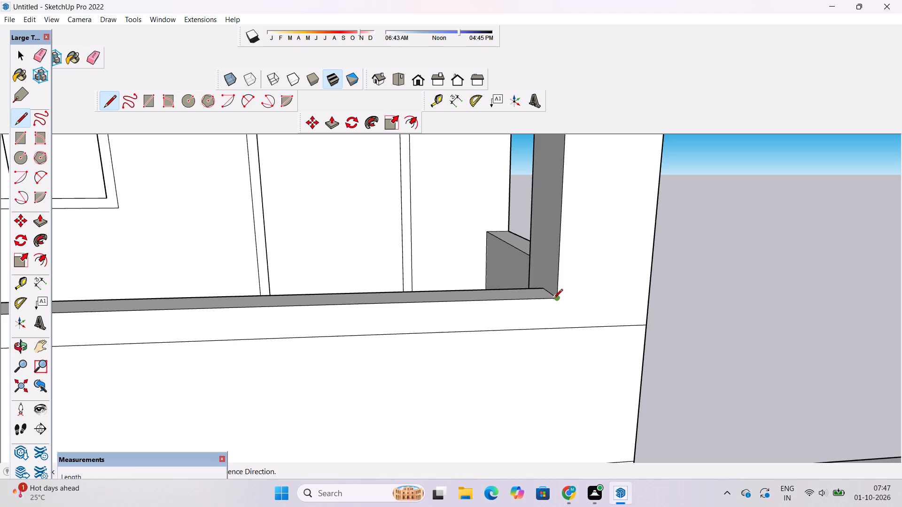
pyautogui.click(558, 299)
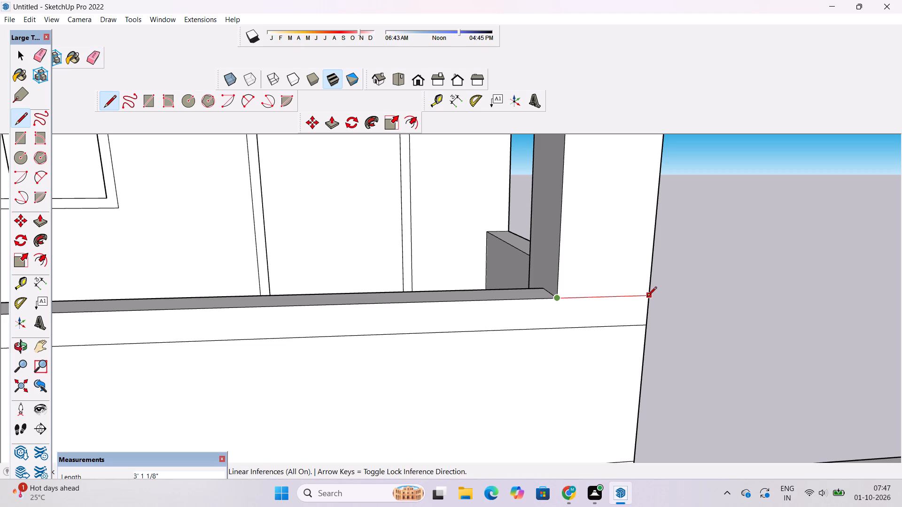
pyautogui.click(647, 297)
pyautogui.press('space')
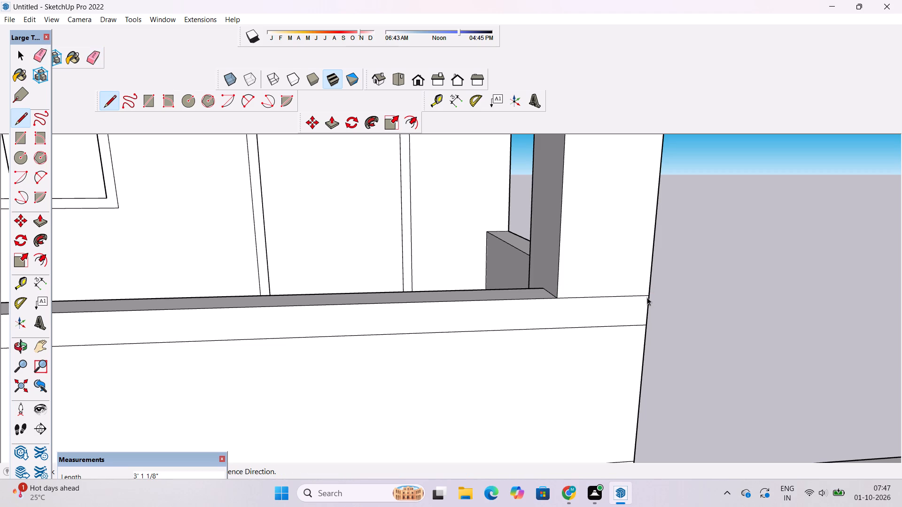
# Pull the border face around the middle balcony band 6" outward from the facade.
pyautogui.write('o')
pyautogui.scroll(-9, 647, 297)
pyautogui.moveTo(513, 338); pyautogui.dragTo(607, 338)
pyautogui.scroll(-7, 615, 331)
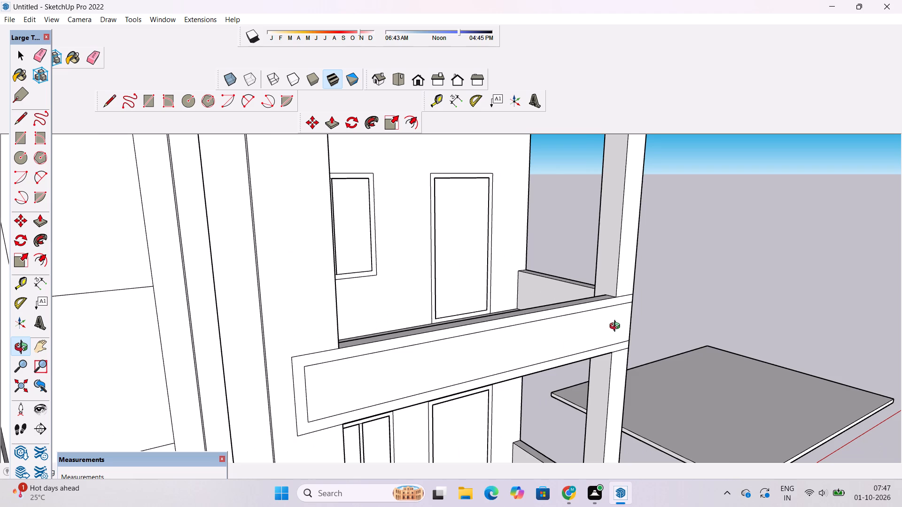
pyautogui.scroll(3, 445, 358)
pyautogui.keyDown('shift'); pyautogui.moveTo(445, 358); pyautogui.dragTo(457, 334); pyautogui.keyUp('shift')
pyautogui.scroll(1, 458, 332)
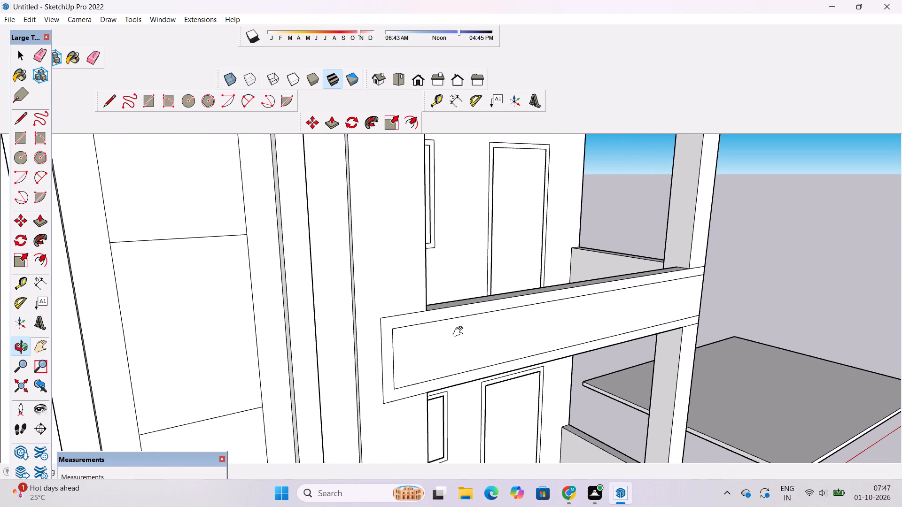
pyautogui.keyDown('shift'); pyautogui.click(460, 332); pyautogui.keyUp('shift')
pyautogui.press('p')
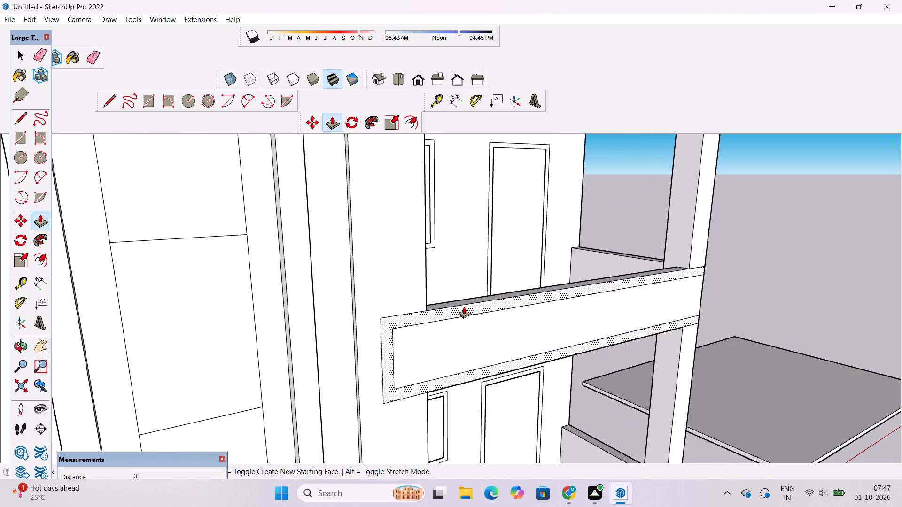
pyautogui.click(464, 307)
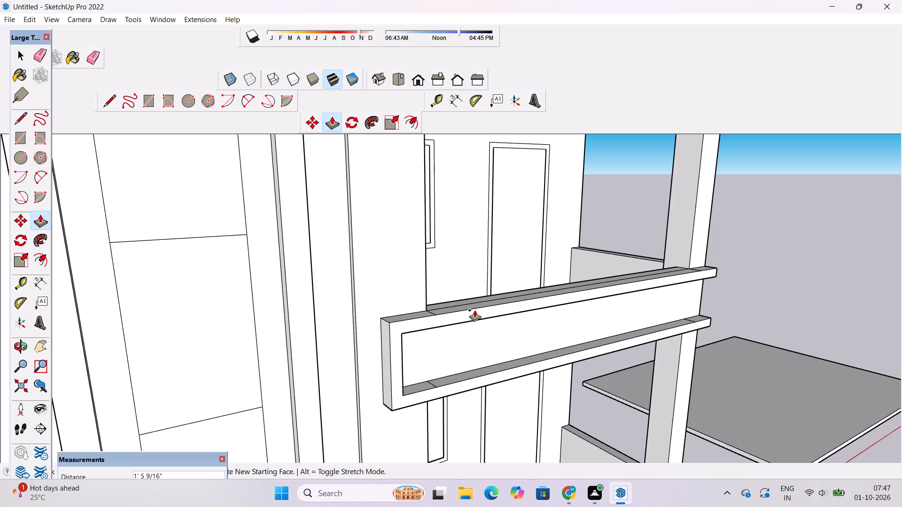
pyautogui.write('6"')
pyautogui.press('Return')
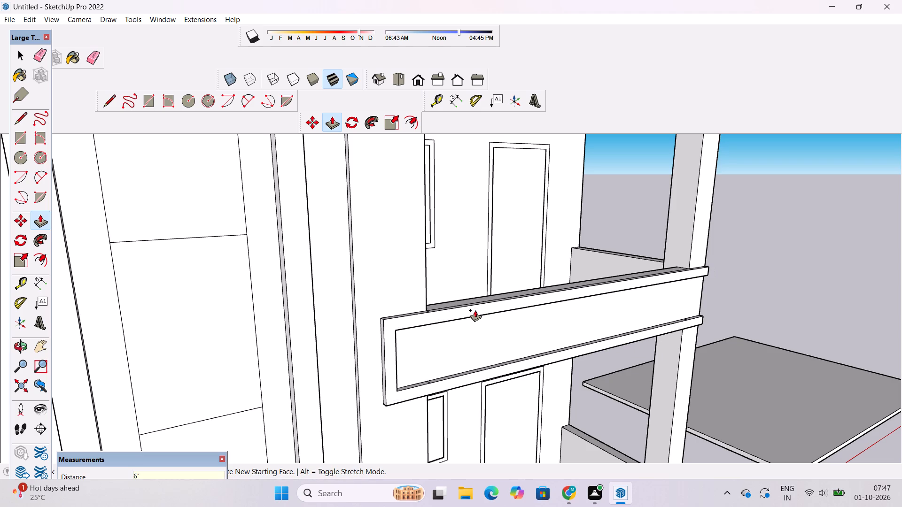
# Examine the raised border of the middle balcony band from the front and from above.
pyautogui.press('o')
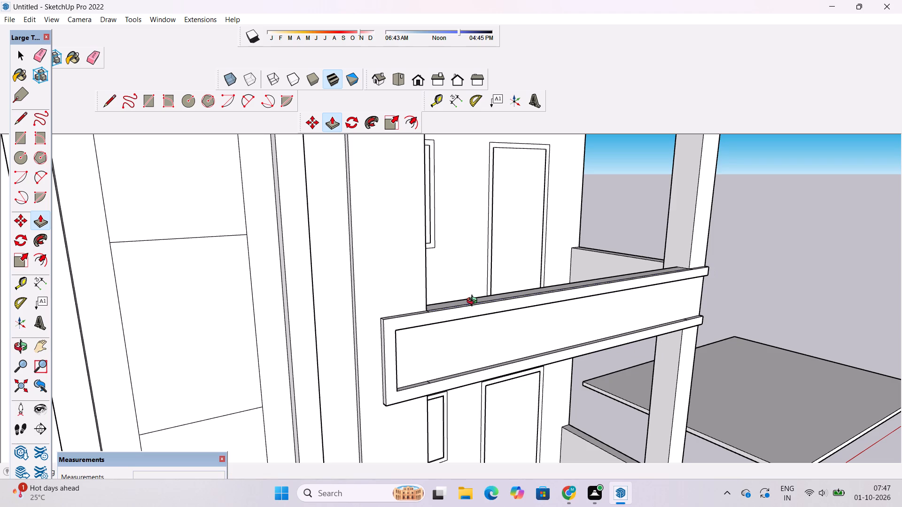
pyautogui.scroll(1, 474, 270)
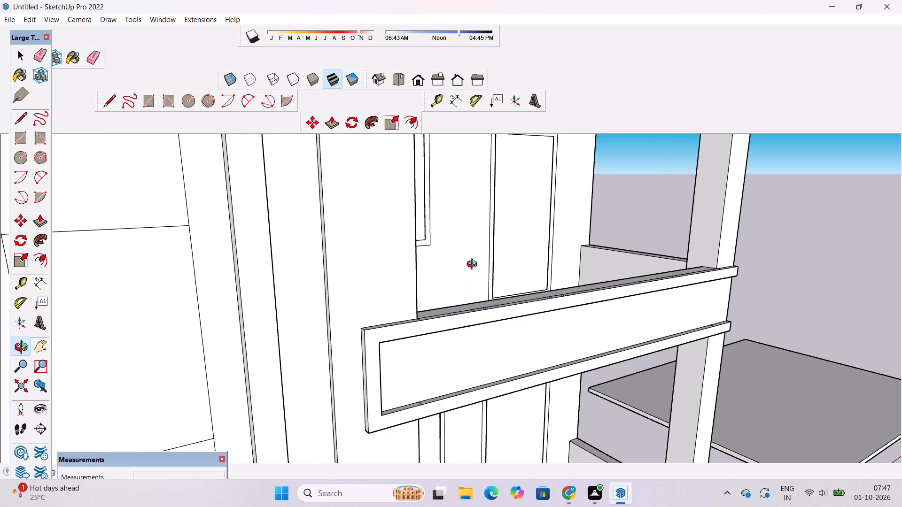
pyautogui.scroll(-4, 416, 361)
pyautogui.scroll(5, 543, 355)
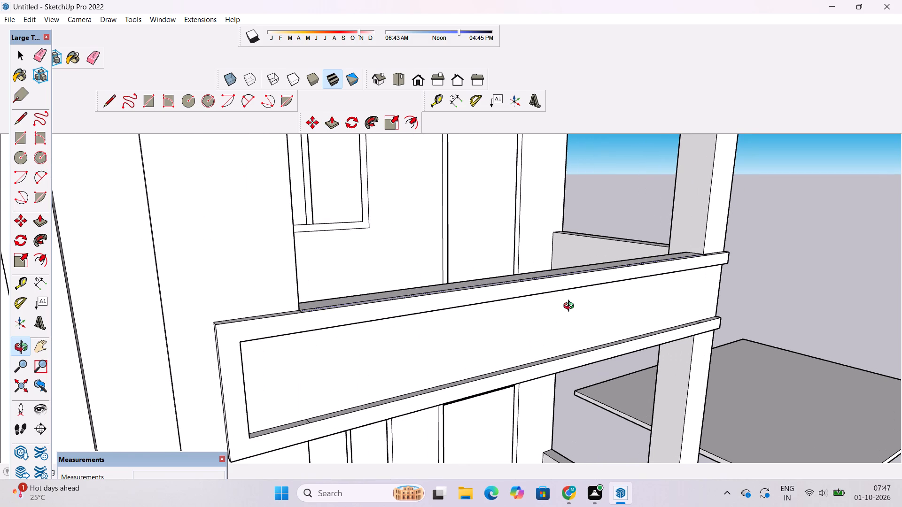
pyautogui.scroll(-4, 571, 307)
pyautogui.scroll(2, 571, 307)
pyautogui.keyDown('shift'); pyautogui.moveTo(583, 318); pyautogui.dragTo(558, 354); pyautogui.keyUp('shift')
pyautogui.scroll(4, 640, 286)
pyautogui.moveTo(676, 316); pyautogui.dragTo(617, 372)
pyautogui.keyDown('shift'); pyautogui.moveTo(608, 375); pyautogui.dragTo(635, 326); pyautogui.keyUp('shift')
pyautogui.scroll(-5, 638, 321)
pyautogui.moveTo(630, 340); pyautogui.dragTo(612, 377)
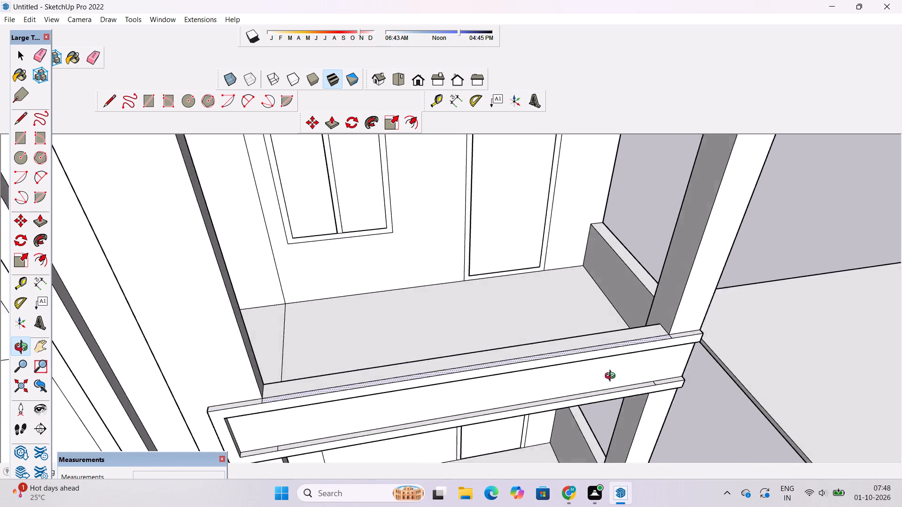
pyautogui.moveTo(612, 377); pyautogui.dragTo(600, 389)
pyautogui.keyDown('shift'); pyautogui.moveTo(526, 392); pyautogui.dragTo(561, 349); pyautogui.keyUp('shift')
# Erase the short seam line across the middle balcony band border's lower inner ledge, near the framed-panel end.
pyautogui.press('space')
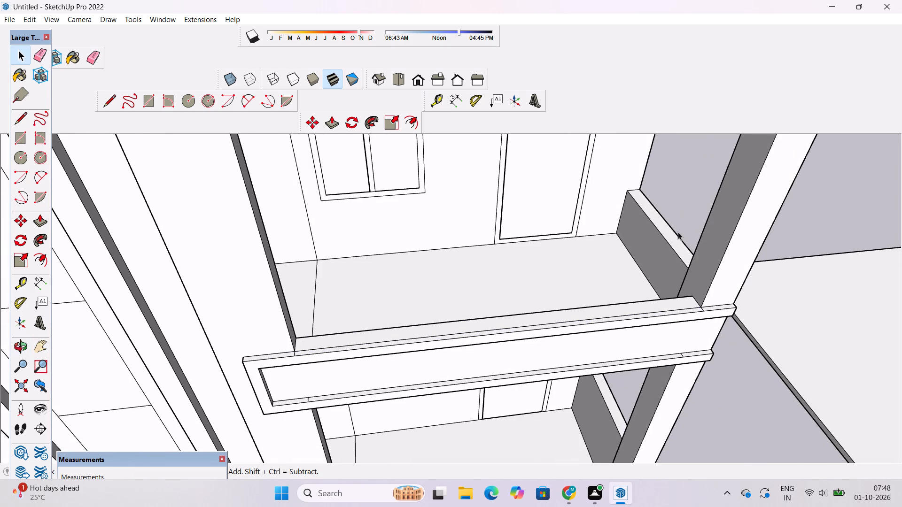
pyautogui.press('e')
pyautogui.scroll(-5, 523, 327)
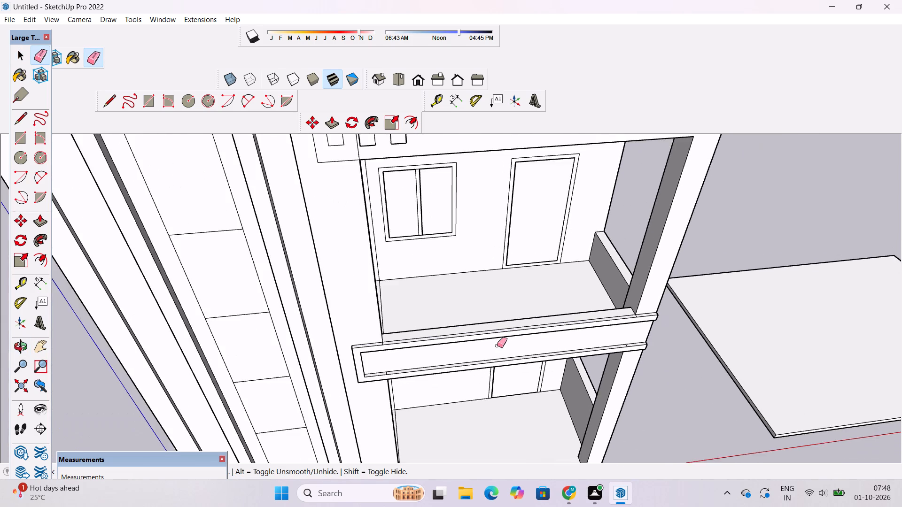
pyautogui.scroll(8, 497, 346)
pyautogui.scroll(-5, 360, 398)
pyautogui.scroll(5, 269, 399)
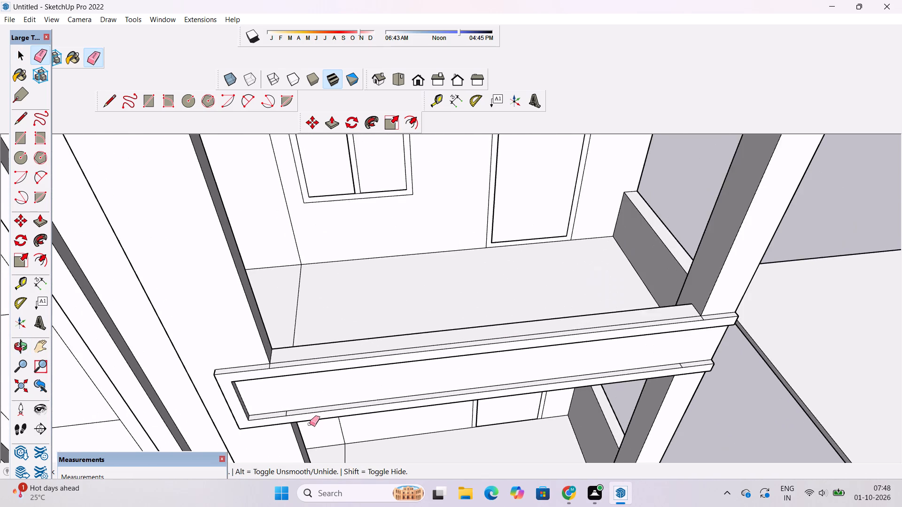
pyautogui.scroll(16, 310, 424)
pyautogui.click(249, 405)
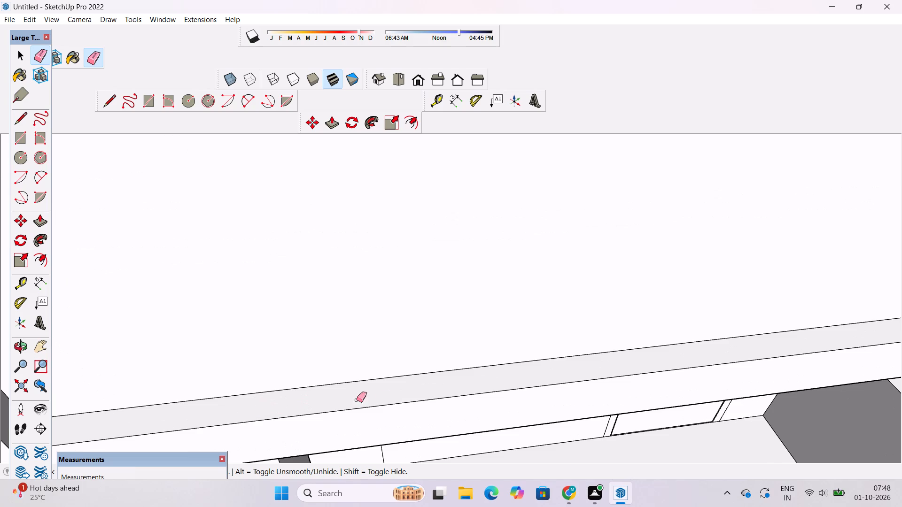
# Erase the long seam between the balcony parapet top and the middle band border, plus the short seam at its framed-panel end.
pyautogui.scroll(-12, 398, 398)
pyautogui.scroll(11, 334, 306)
pyautogui.moveTo(351, 268); pyautogui.dragTo(344, 282)
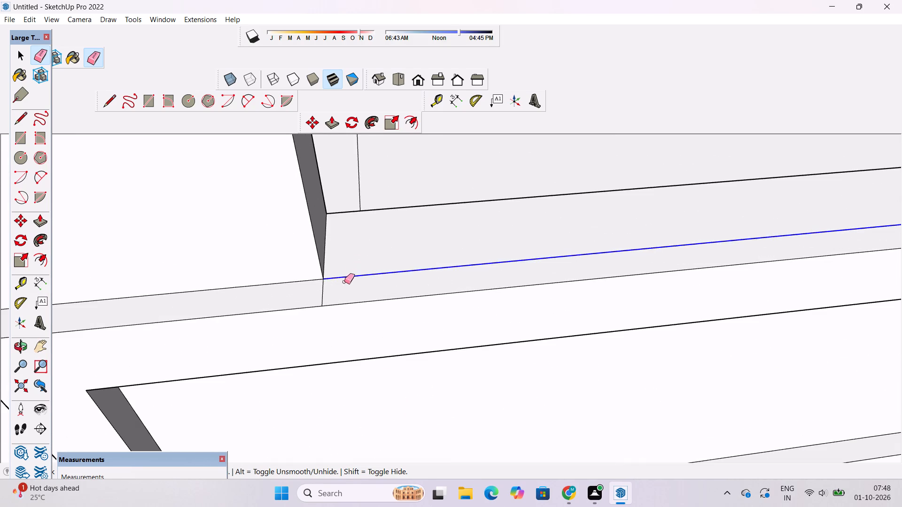
pyautogui.moveTo(344, 282); pyautogui.dragTo(319, 297)
pyautogui.scroll(-20, 319, 297)
pyautogui.scroll(-1, 319, 297)
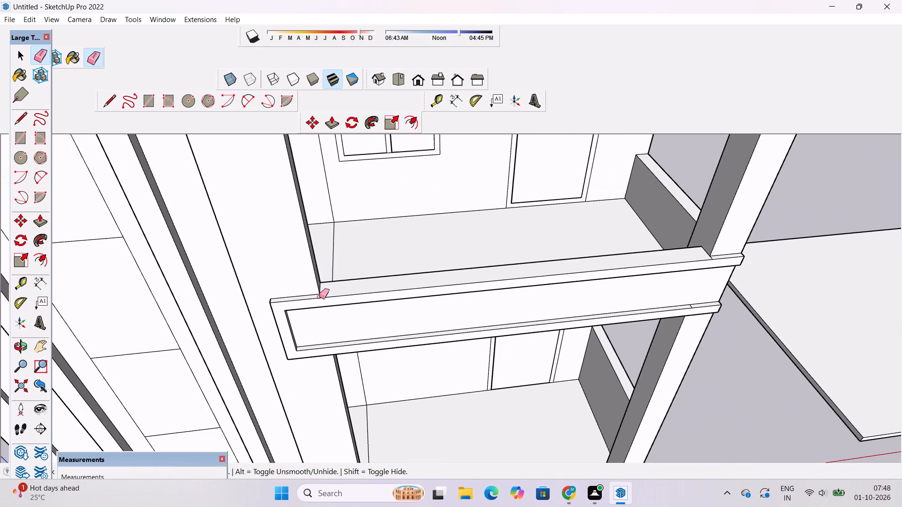
# Erase the short seam lines on the middle band border's lower ledge and top face near the outer column.
pyautogui.scroll(10, 708, 314)
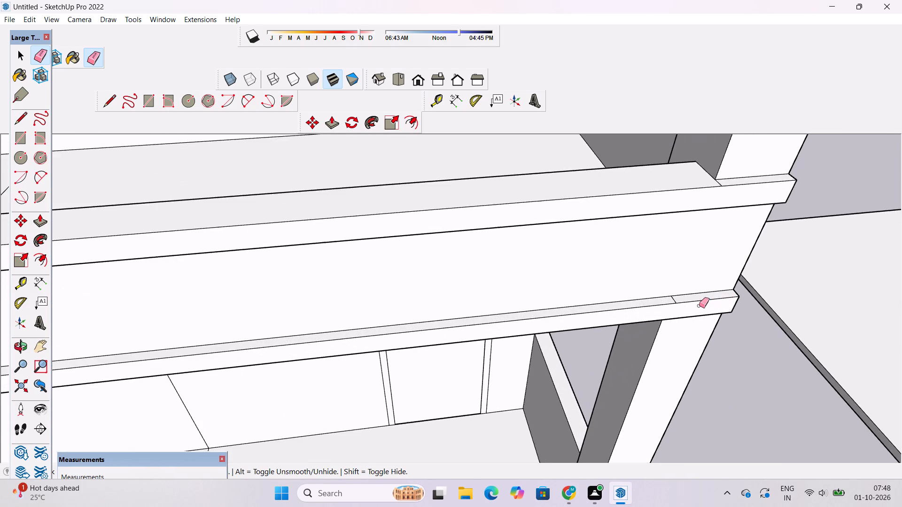
pyautogui.scroll(12, 699, 306)
pyautogui.moveTo(645, 285); pyautogui.dragTo(618, 295)
pyautogui.scroll(-7, 618, 317)
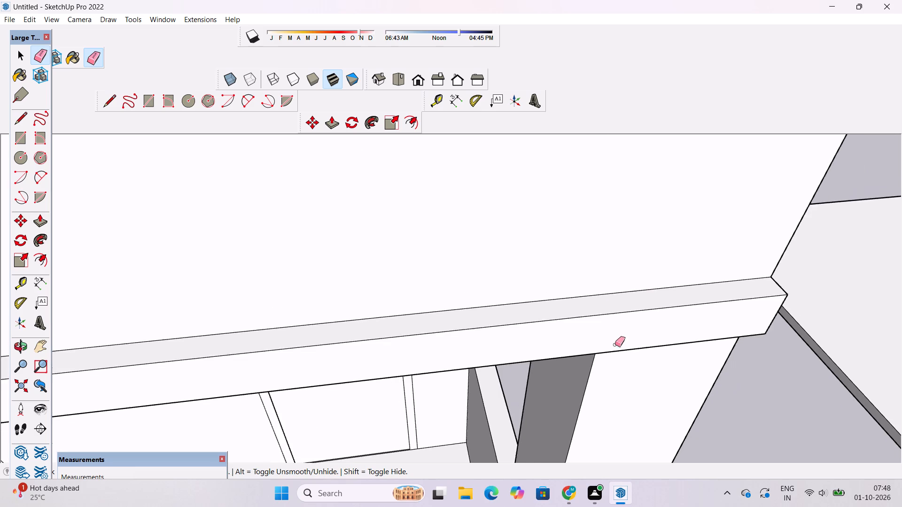
pyautogui.scroll(-13, 615, 345)
pyautogui.scroll(14, 651, 246)
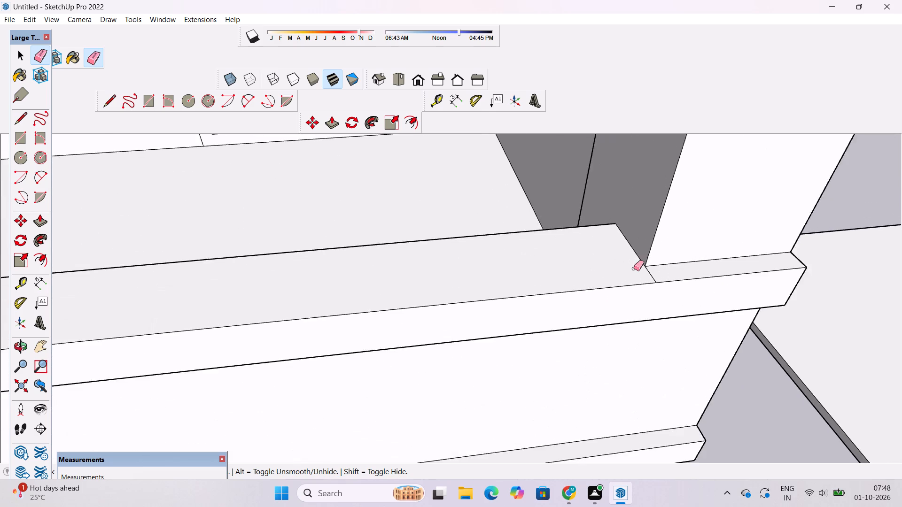
pyautogui.scroll(9, 634, 269)
pyautogui.moveTo(704, 271); pyautogui.dragTo(673, 289)
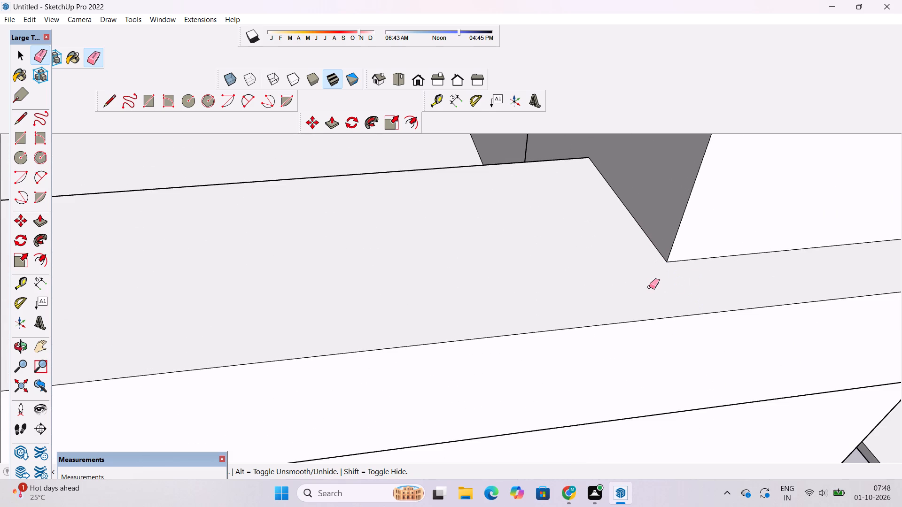
# Examine the house from the side, front and above, checking the cleaned balcony band and the roof terrace parapet.
pyautogui.press('o')
pyautogui.scroll(-11, 649, 287)
pyautogui.scroll(-12, 649, 289)
pyautogui.moveTo(648, 381); pyautogui.dragTo(626, 300)
pyautogui.scroll(-7, 626, 298)
pyautogui.moveTo(840, 303); pyautogui.dragTo(556, 357)
pyautogui.scroll(-4, 533, 357)
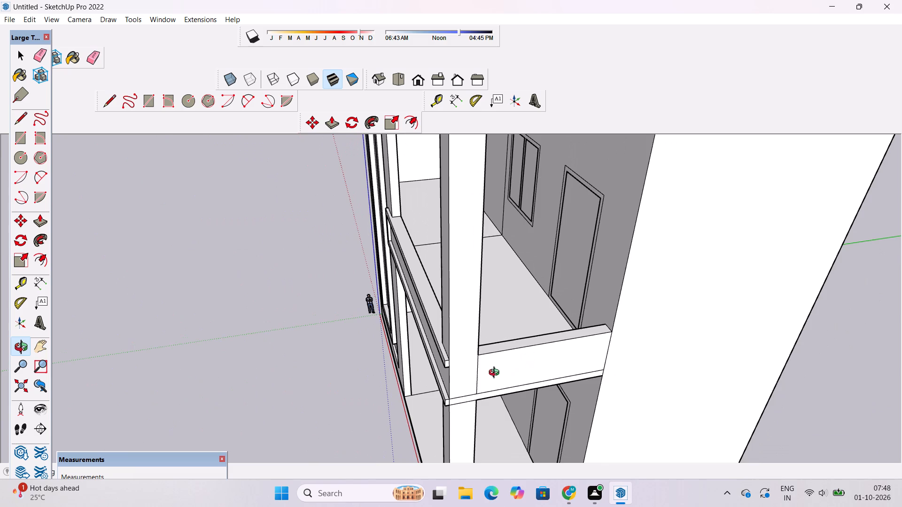
pyautogui.moveTo(470, 369); pyautogui.dragTo(725, 390)
pyautogui.scroll(-4, 680, 354)
pyautogui.moveTo(565, 333); pyautogui.dragTo(585, 369)
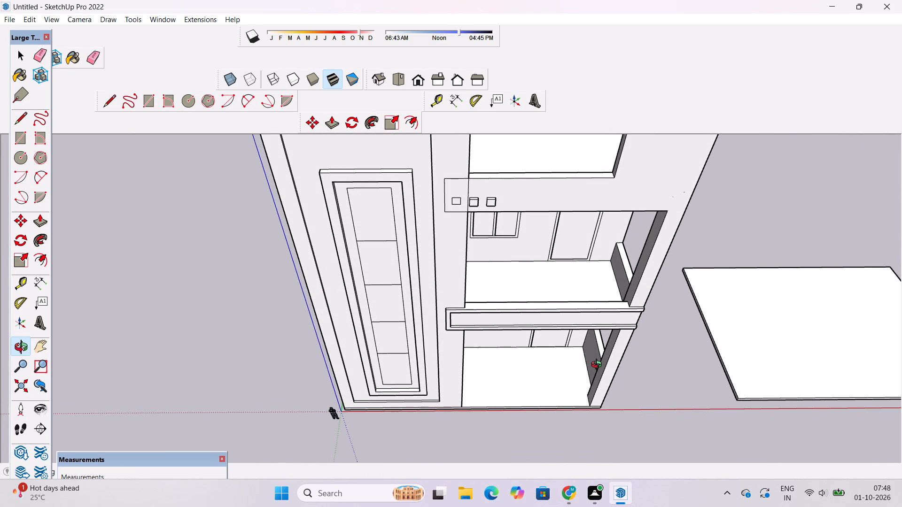
pyautogui.scroll(3, 599, 365)
pyautogui.scroll(-5, 599, 365)
pyautogui.keyDown('shift'); pyautogui.moveTo(608, 365); pyautogui.dragTo(669, 462); pyautogui.keyUp('shift')
pyautogui.scroll(2, 715, 372)
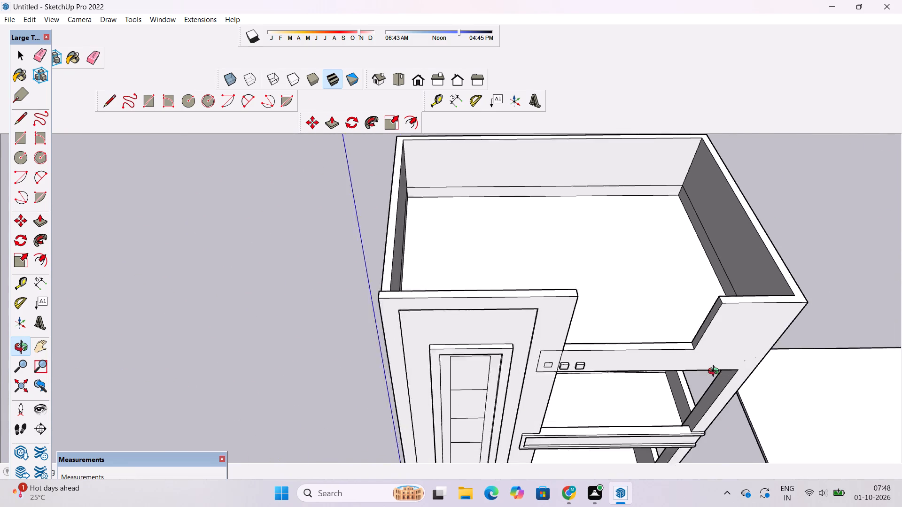
pyautogui.scroll(1, 715, 372)
pyautogui.moveTo(699, 415); pyautogui.dragTo(566, 384)
pyautogui.moveTo(520, 421); pyautogui.dragTo(558, 363)
pyautogui.scroll(-5, 564, 355)
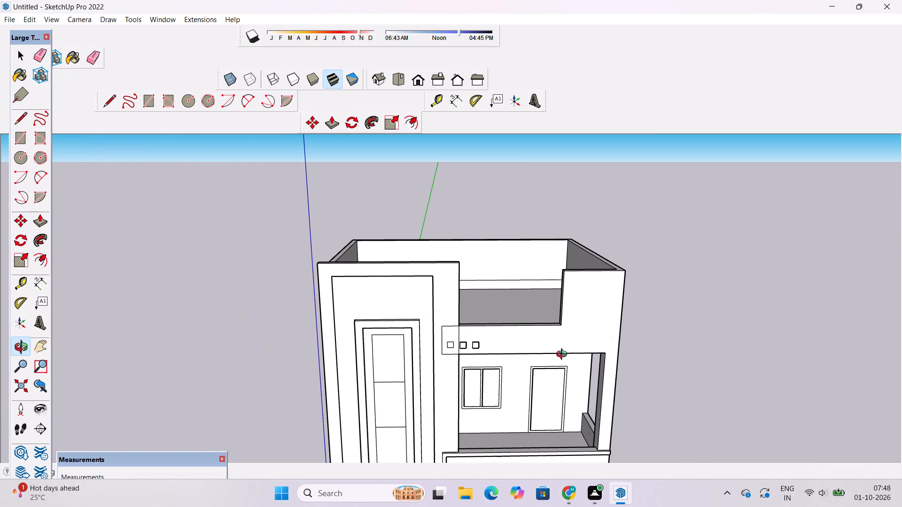
pyautogui.keyDown('shift'); pyautogui.moveTo(569, 365); pyautogui.dragTo(583, 411); pyautogui.keyUp('shift')
pyautogui.scroll(1, 591, 338)
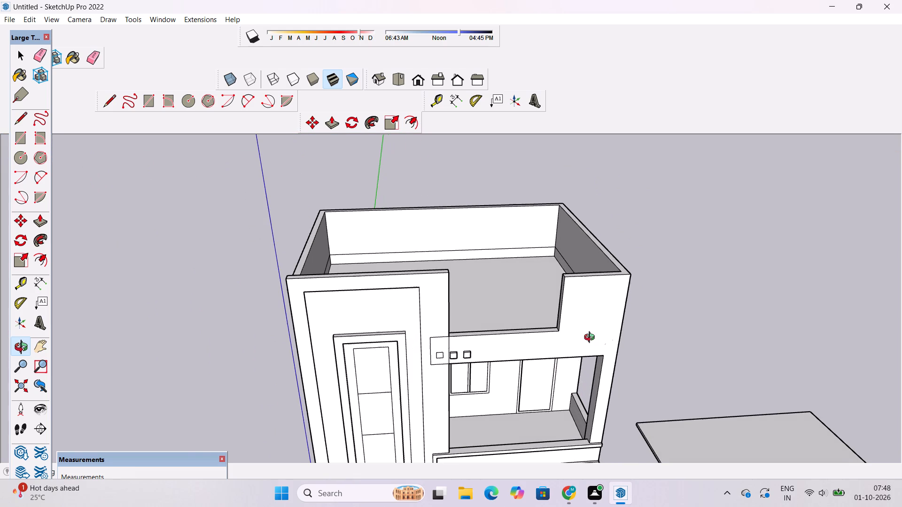
pyautogui.keyDown('shift'); pyautogui.scroll(-5, 567, 323); pyautogui.keyUp('shift')
pyautogui.keyDown('shift'); pyautogui.moveTo(461, 350); pyautogui.dragTo(530, 359); pyautogui.keyUp('shift')
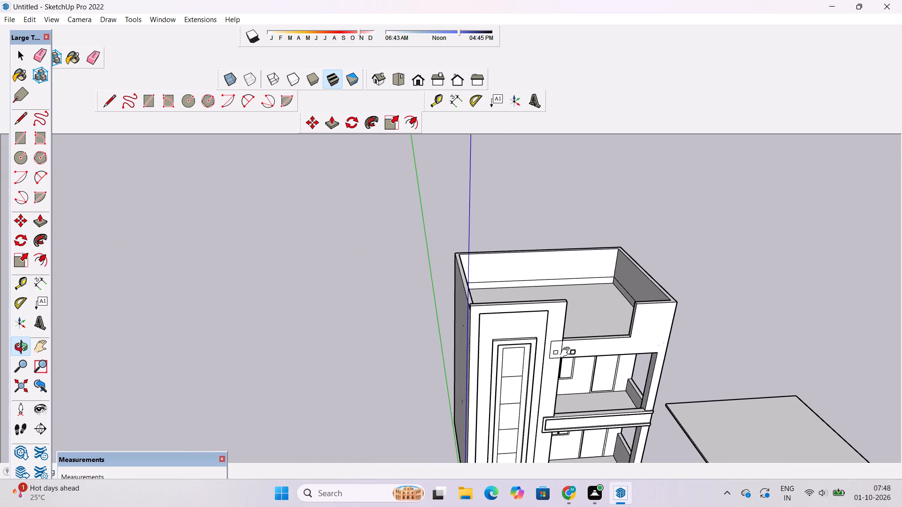
pyautogui.keyDown('shift'); pyautogui.moveTo(570, 353); pyautogui.dragTo(713, 417); pyautogui.keyUp('shift')
pyautogui.keyDown('shift'); pyautogui.moveTo(781, 395); pyautogui.dragTo(516, 303); pyautogui.keyUp('shift')
pyautogui.scroll(5, 490, 305)
pyautogui.moveTo(492, 308); pyautogui.dragTo(656, 329)
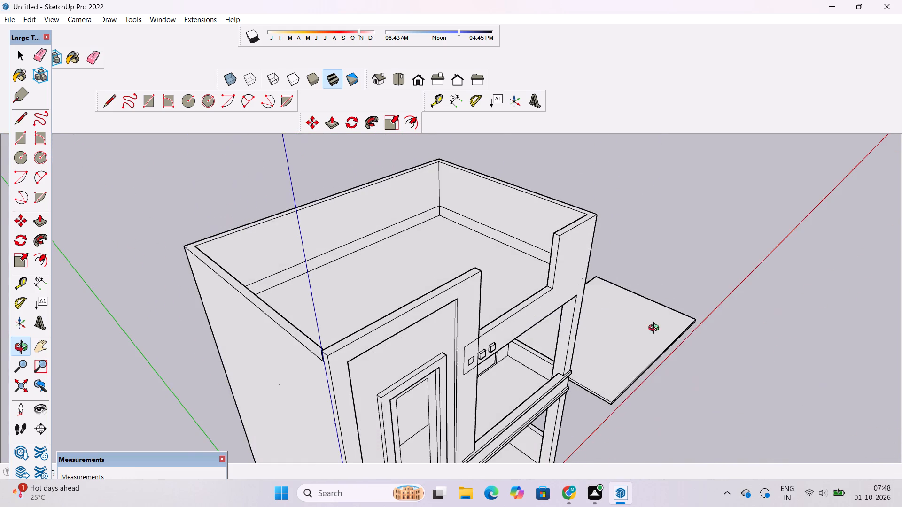
pyautogui.moveTo(656, 329); pyautogui.dragTo(649, 333)
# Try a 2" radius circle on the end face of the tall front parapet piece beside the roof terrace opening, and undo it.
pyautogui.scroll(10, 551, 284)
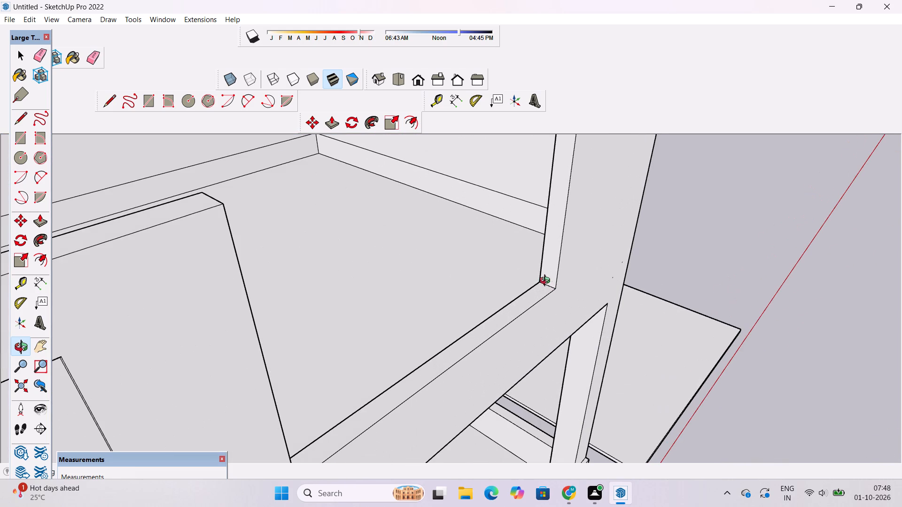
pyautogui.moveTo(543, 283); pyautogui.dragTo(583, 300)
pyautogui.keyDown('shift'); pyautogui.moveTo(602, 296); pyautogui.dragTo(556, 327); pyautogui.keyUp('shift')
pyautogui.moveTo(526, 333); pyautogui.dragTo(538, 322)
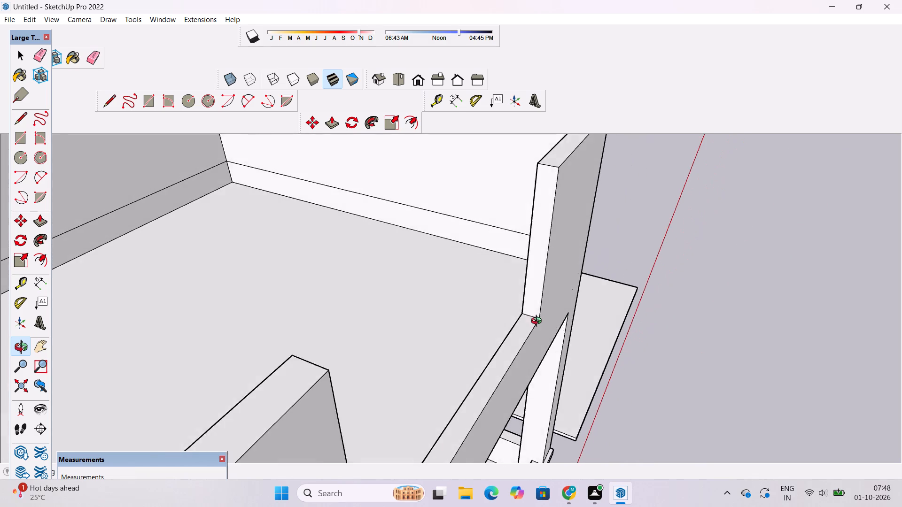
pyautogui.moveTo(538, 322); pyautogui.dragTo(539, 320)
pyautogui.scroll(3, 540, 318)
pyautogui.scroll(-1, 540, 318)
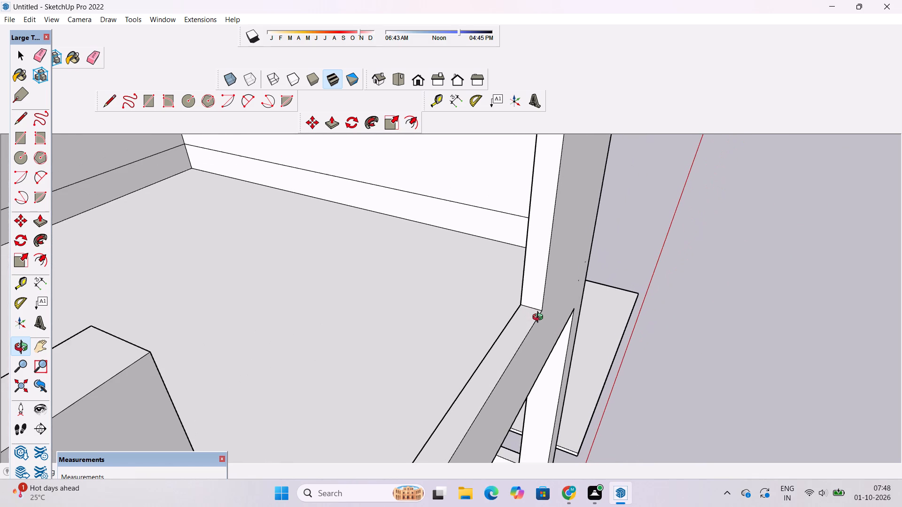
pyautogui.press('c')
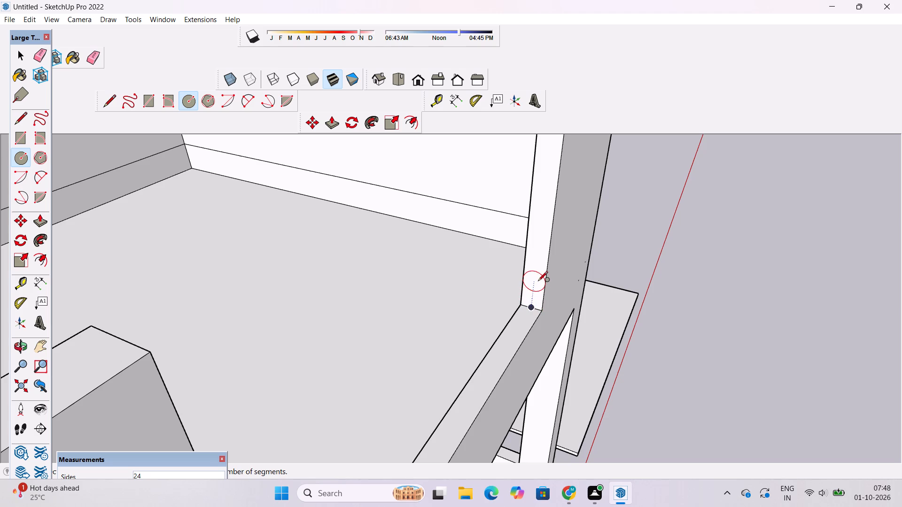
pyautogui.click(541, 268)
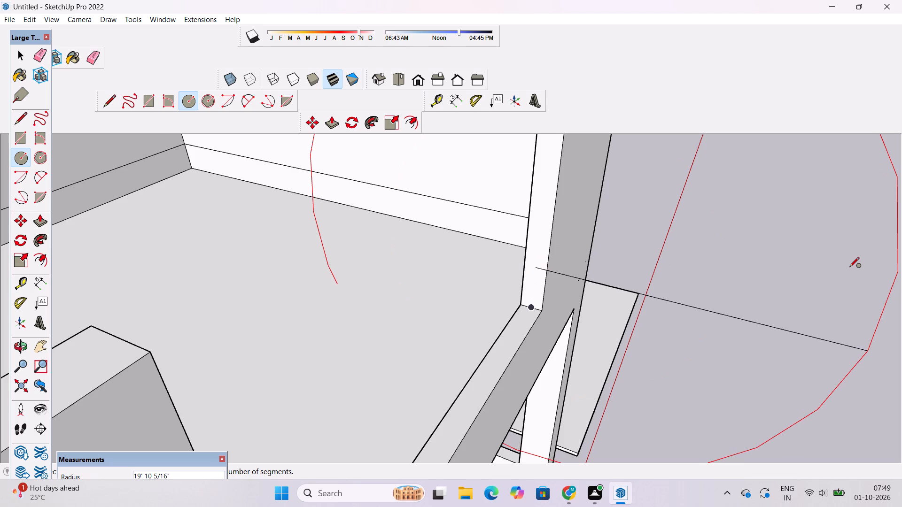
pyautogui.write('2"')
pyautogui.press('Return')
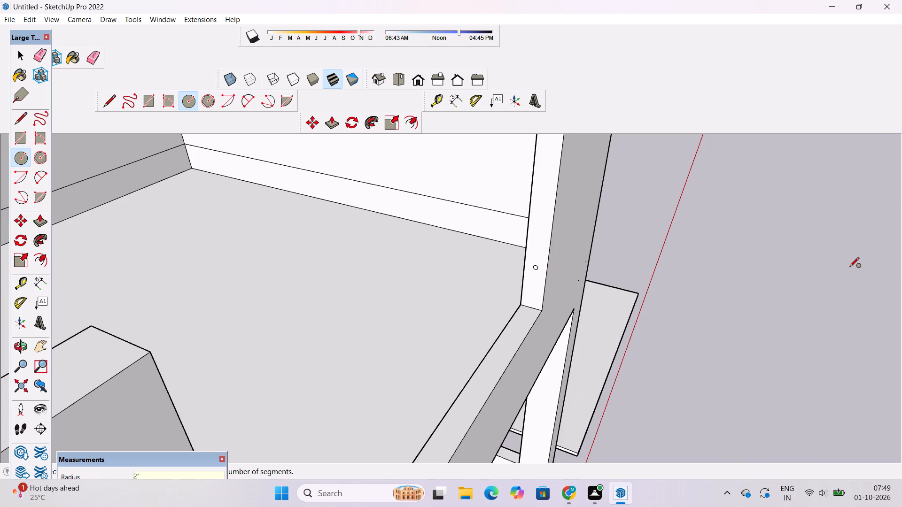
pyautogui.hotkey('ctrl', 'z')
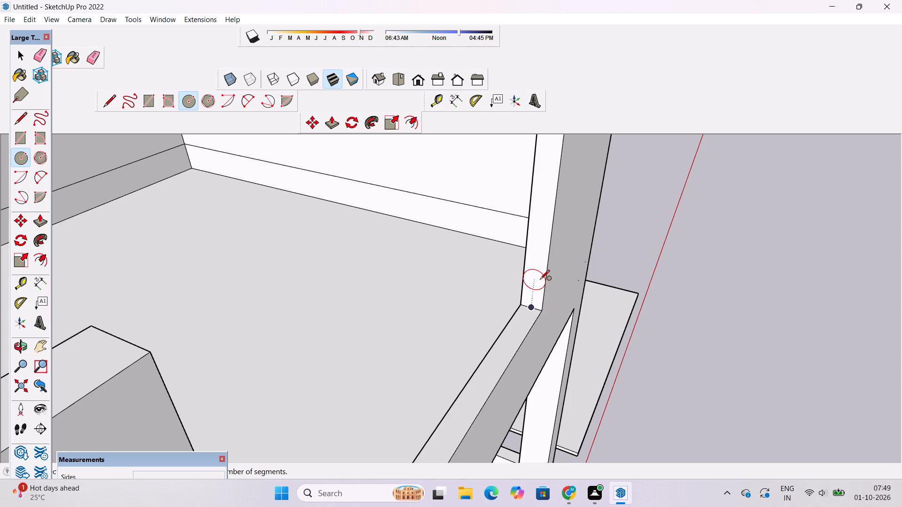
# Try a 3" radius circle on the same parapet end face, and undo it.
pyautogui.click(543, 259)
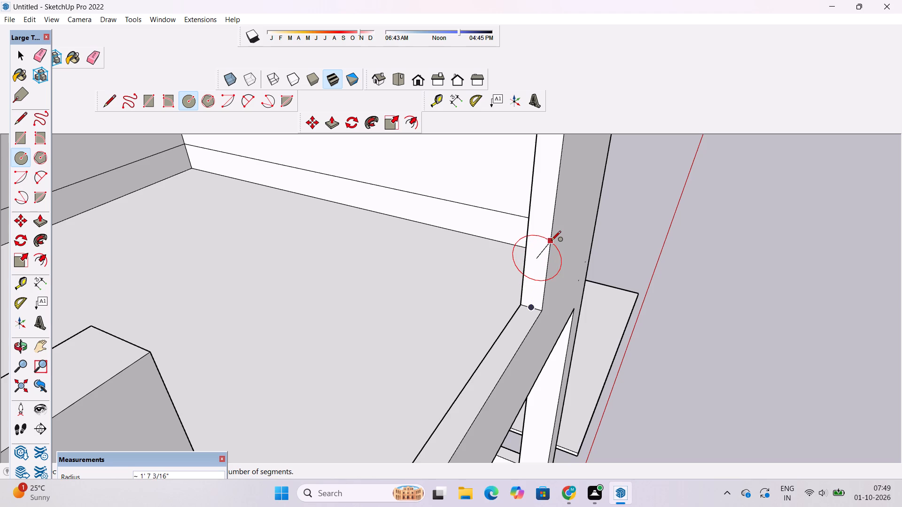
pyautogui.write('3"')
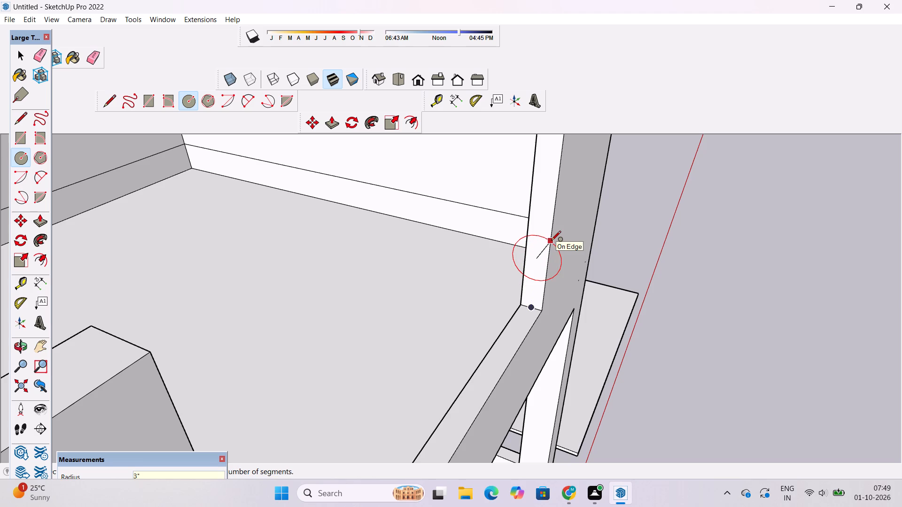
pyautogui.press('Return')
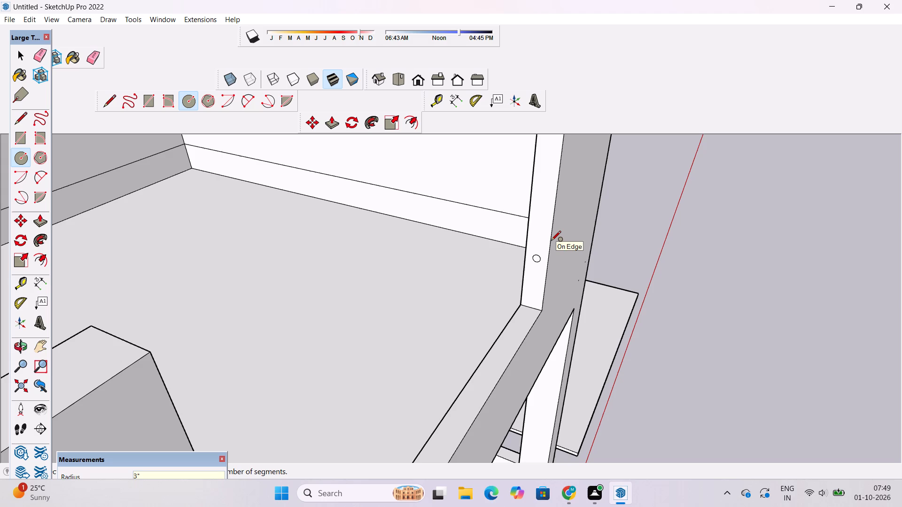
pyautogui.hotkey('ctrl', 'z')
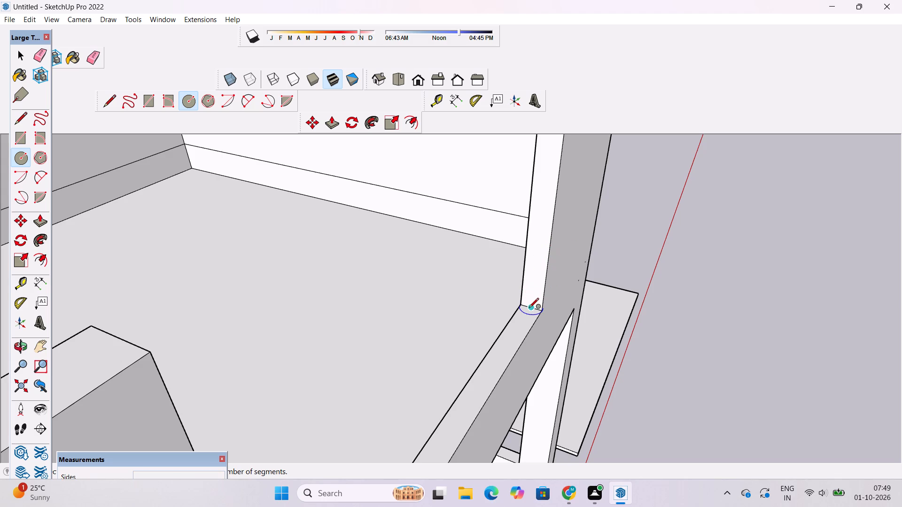
# Draw a 5" radius circle on the lower part of the tall front parapet piece's end face.
pyautogui.click(538, 264)
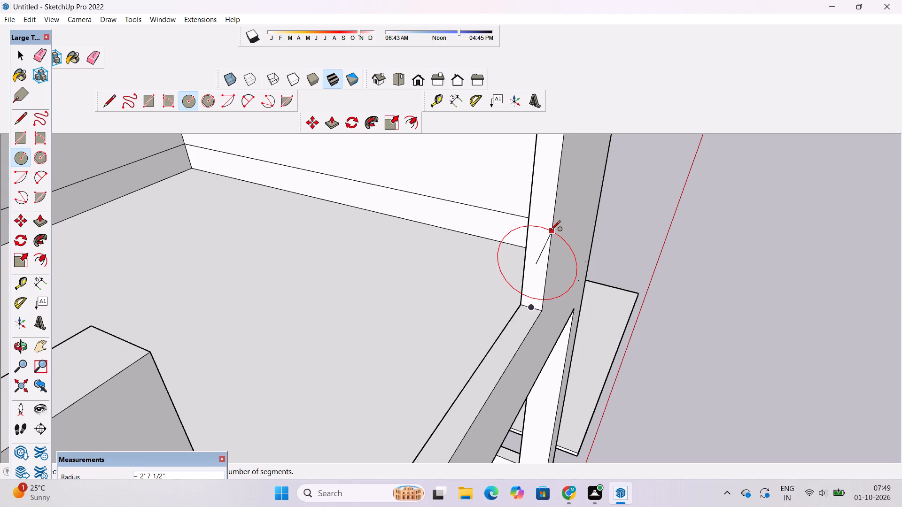
pyautogui.write('5"')
pyautogui.press('Return')
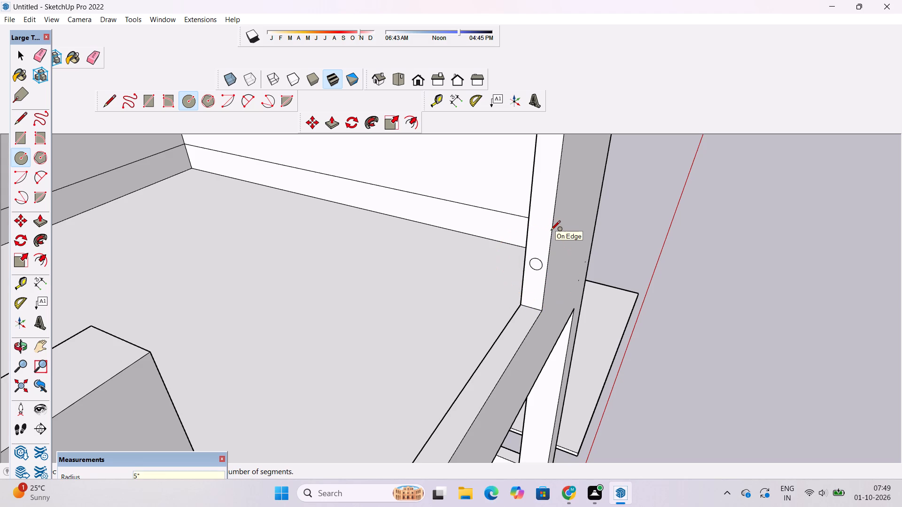
pyautogui.press('space')
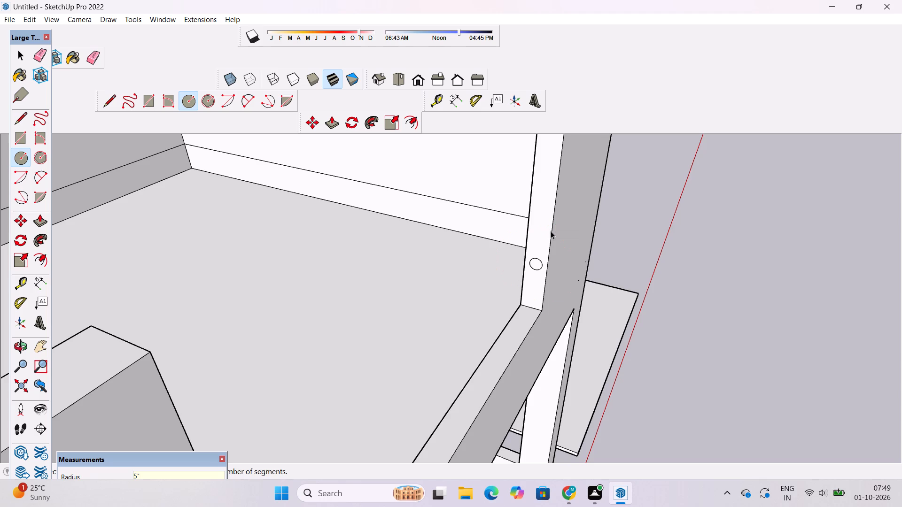
# Copy the 5" radius circle straight up the parapet end face at 2.5' spacing, making four copies.
pyautogui.scroll(-7, 529, 274)
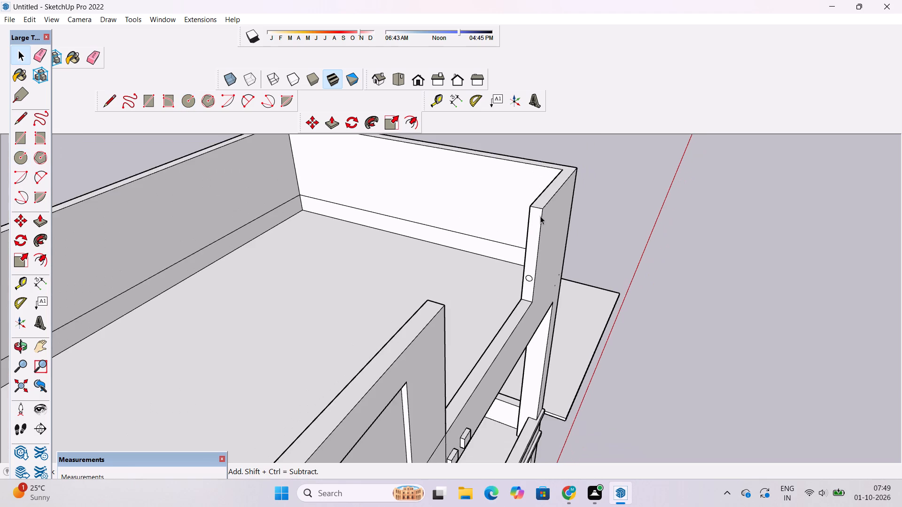
pyautogui.scroll(5, 540, 214)
pyautogui.scroll(3, 541, 277)
pyautogui.doubleClick(514, 327)
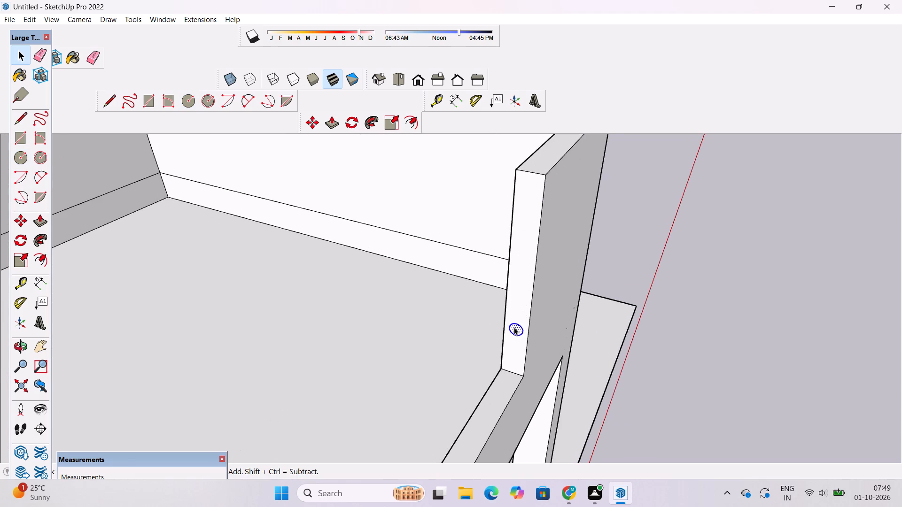
pyautogui.press('m')
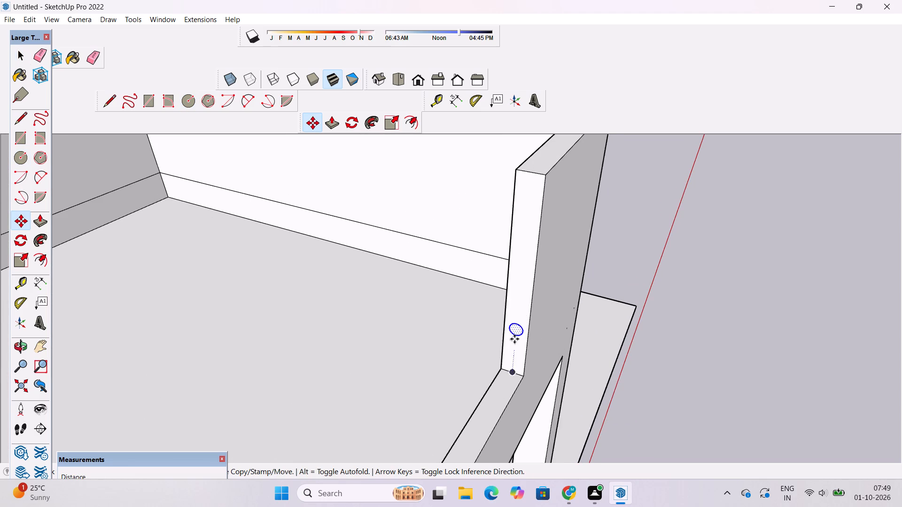
pyautogui.scroll(7, 515, 330)
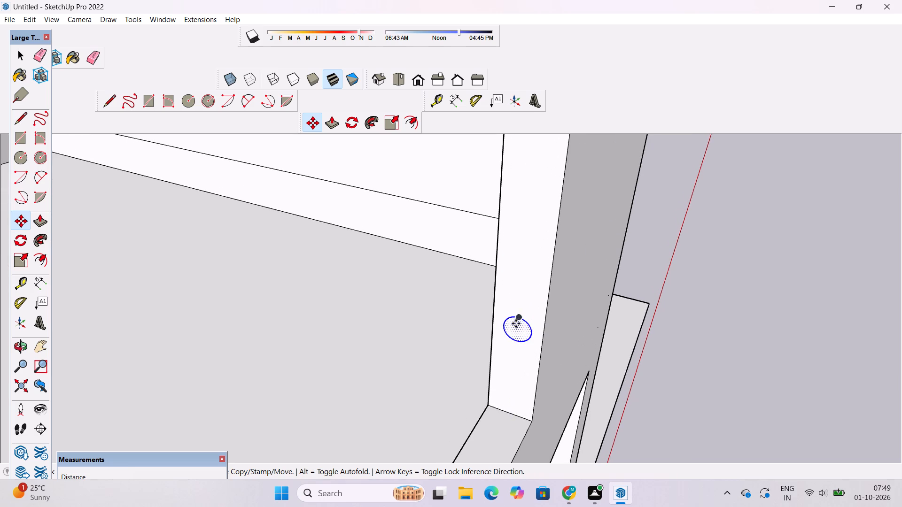
pyautogui.click(518, 330)
pyautogui.scroll(-10, 518, 313)
pyautogui.scroll(3, 524, 292)
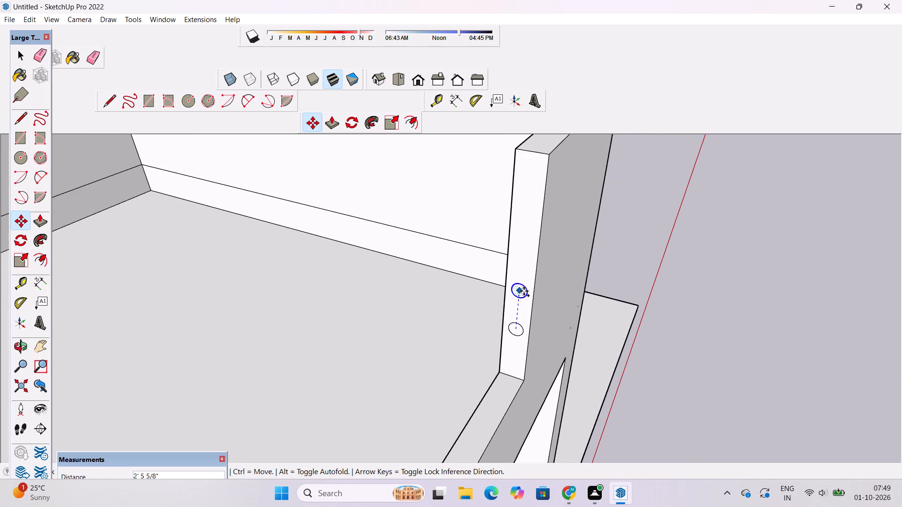
pyautogui.press('2')
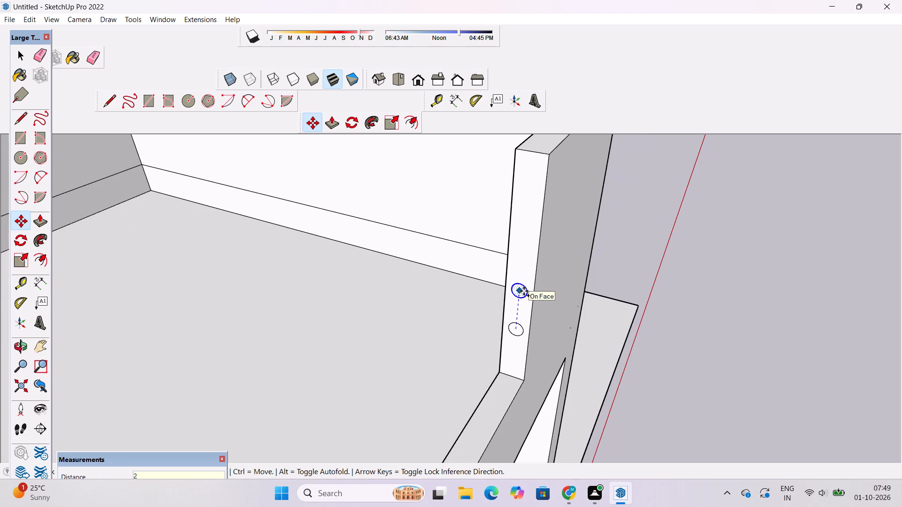
pyautogui.write(".5'")
pyautogui.press('Return')
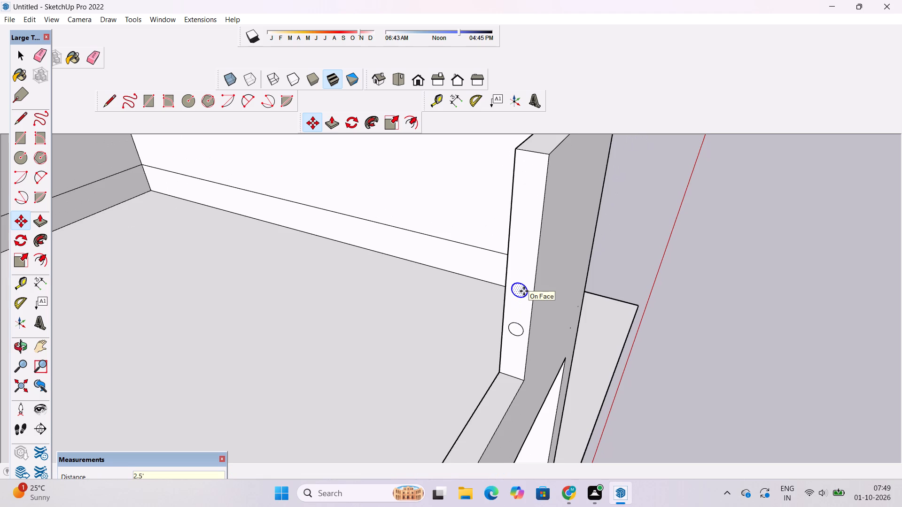
pyautogui.press('*')
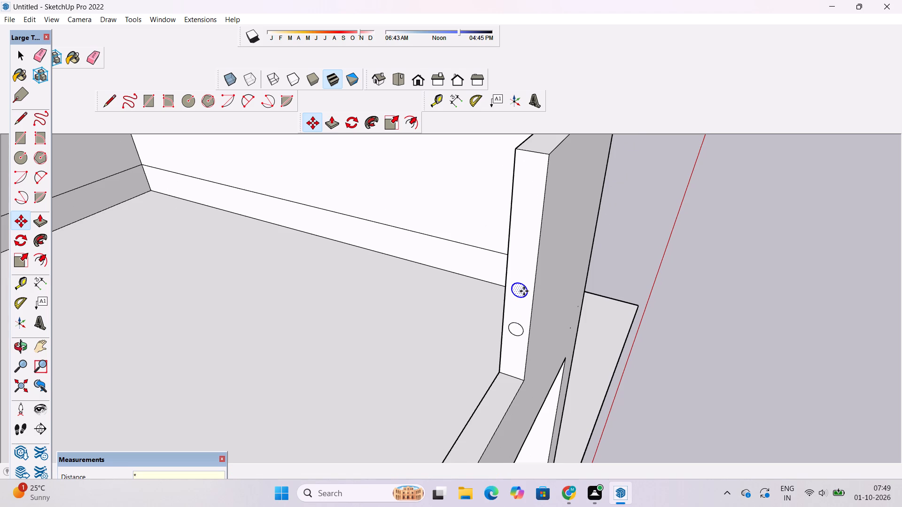
pyautogui.press('4')
pyautogui.press('Return')
pyautogui.scroll(-1, 524, 292)
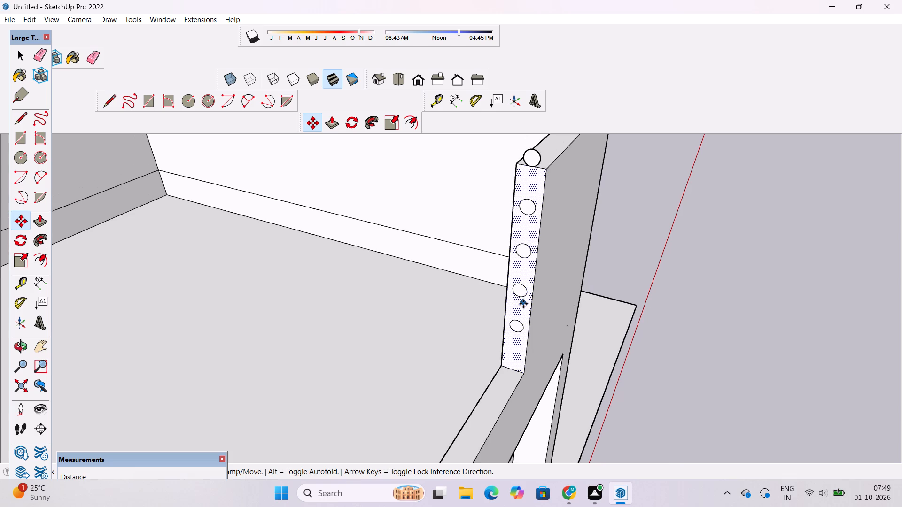
pyautogui.press('space')
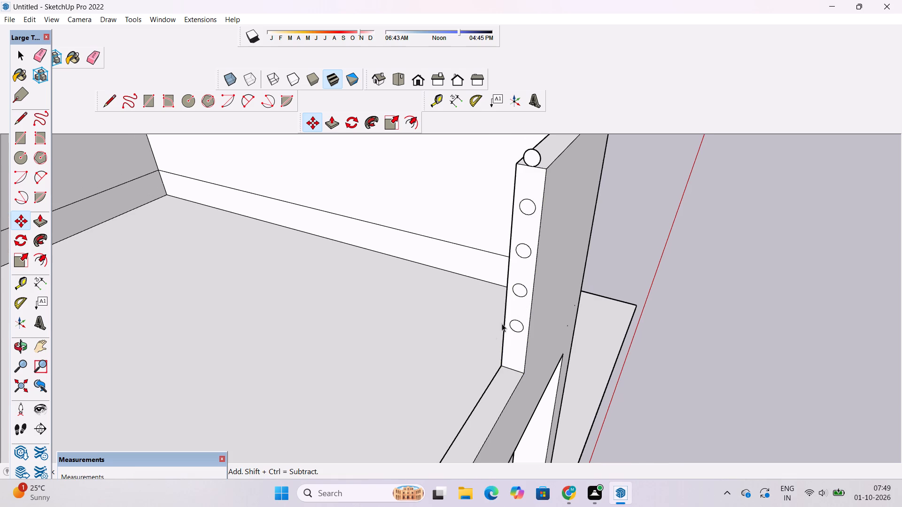
# Erase the topmost circle copy overhanging the parapet's top edge, including its leftover arc segment on the end face.
pyautogui.scroll(-3, 489, 335)
pyautogui.scroll(2, 513, 299)
pyautogui.press('e')
pyautogui.scroll(-2, 518, 260)
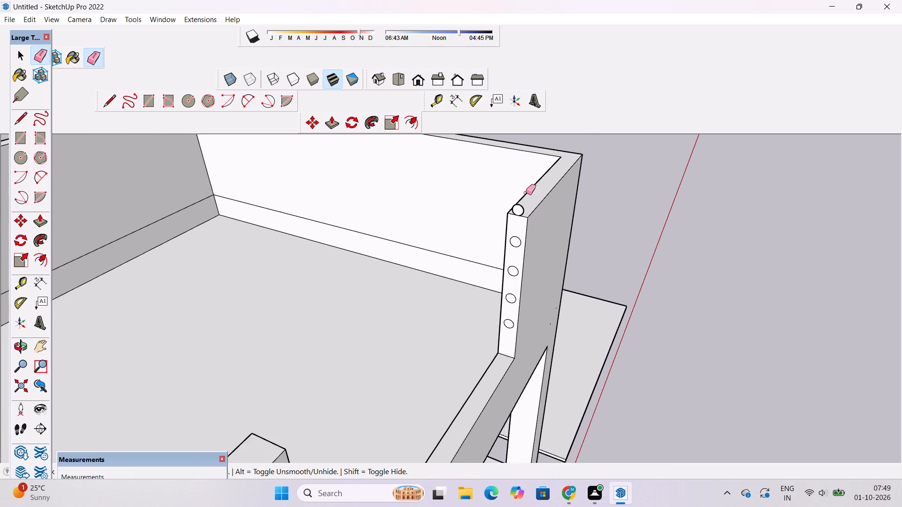
pyautogui.scroll(9, 526, 192)
pyautogui.moveTo(520, 216); pyautogui.dragTo(514, 232)
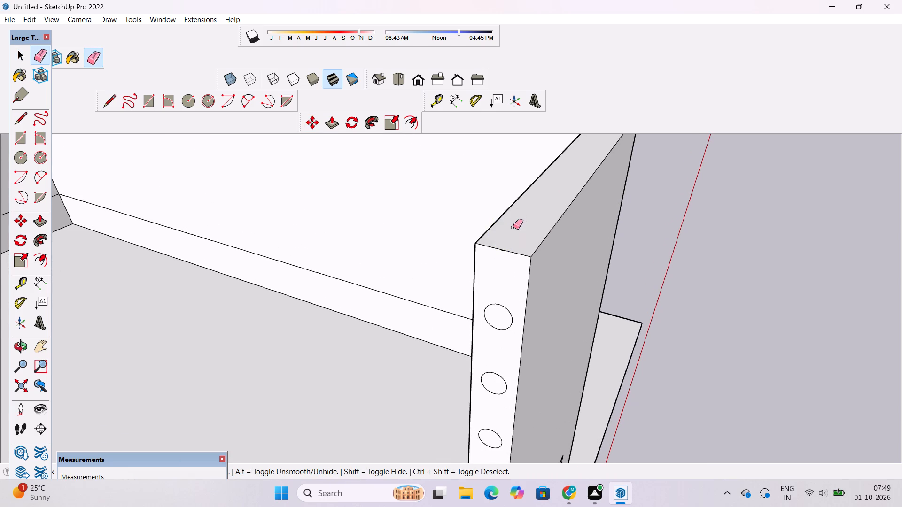
pyautogui.scroll(-3, 514, 224)
pyautogui.scroll(20, 511, 250)
pyautogui.scroll(2, 511, 250)
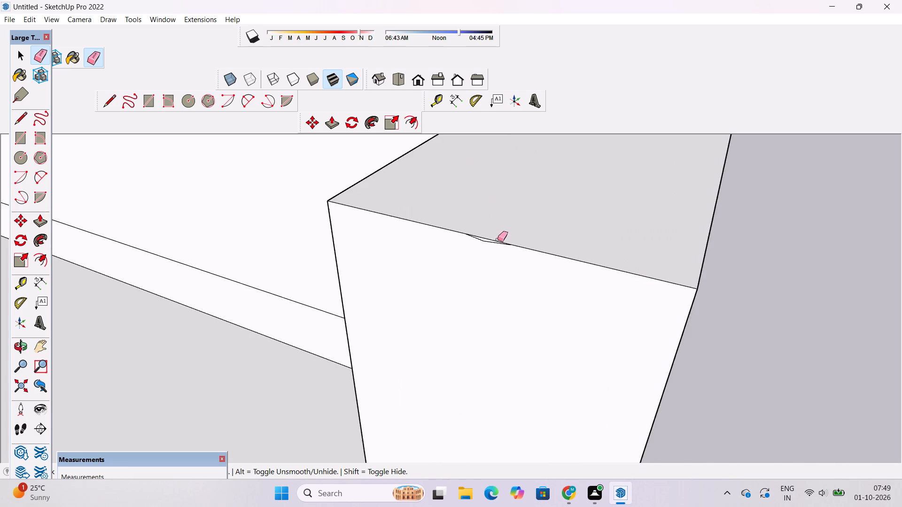
pyautogui.scroll(15, 498, 239)
pyautogui.moveTo(444, 235); pyautogui.dragTo(445, 246)
pyautogui.scroll(-2, 445, 246)
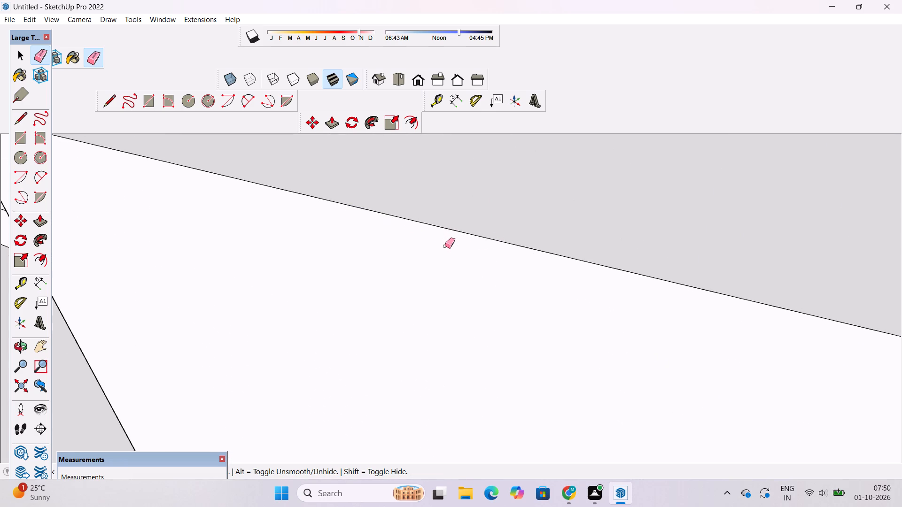
# Draw a line about 24' long along the red axis from the lowest circle's centre across the terrace opening to the opposite parapet end face.
pyautogui.scroll(-9, 445, 246)
pyautogui.press('o')
pyautogui.scroll(-12, 448, 241)
pyautogui.scroll(2, 451, 236)
pyautogui.scroll(-6, 451, 232)
pyautogui.moveTo(533, 297); pyautogui.dragTo(488, 314)
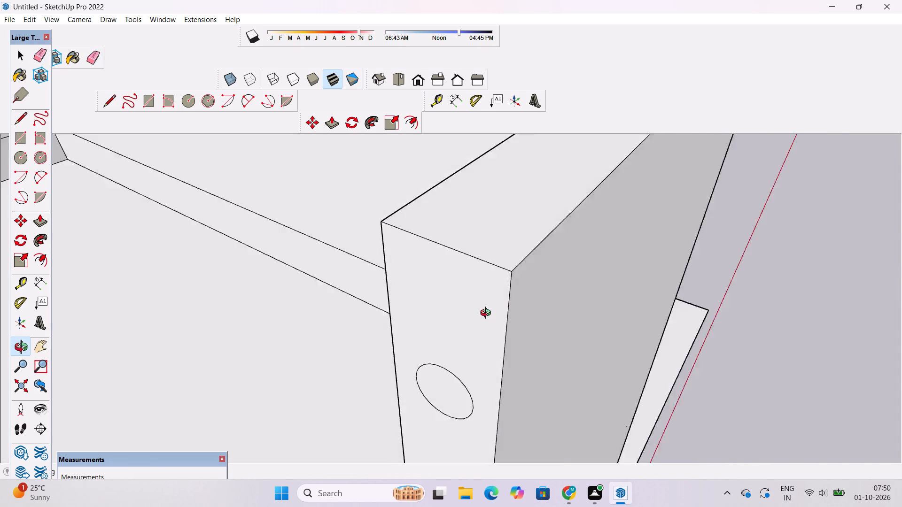
pyautogui.moveTo(488, 314); pyautogui.dragTo(462, 309)
pyautogui.scroll(-6, 459, 294)
pyautogui.keyDown('shift'); pyautogui.moveTo(461, 295); pyautogui.dragTo(487, 255); pyautogui.keyUp('shift')
pyautogui.moveTo(593, 315); pyautogui.dragTo(518, 305)
pyautogui.scroll(-2, 514, 294)
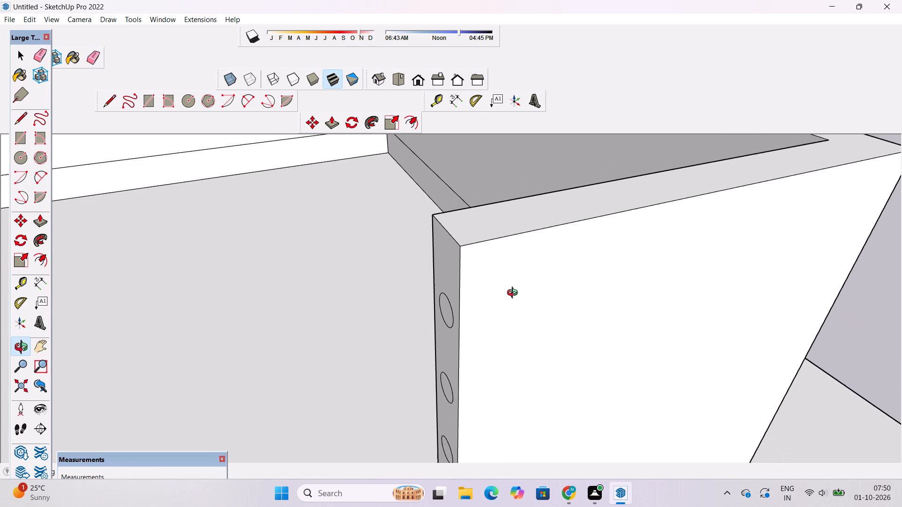
pyautogui.scroll(1, 514, 294)
pyautogui.scroll(-3, 514, 294)
pyautogui.scroll(3, 514, 294)
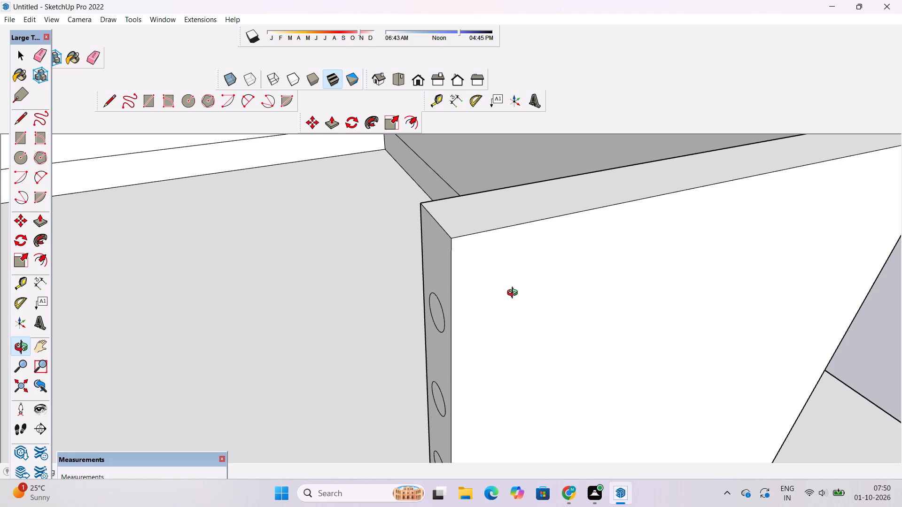
pyautogui.scroll(-3, 514, 290)
pyautogui.keyDown('shift'); pyautogui.moveTo(504, 301); pyautogui.dragTo(608, 299); pyautogui.keyUp('shift')
pyautogui.scroll(-7, 627, 281)
pyautogui.keyDown('shift'); pyautogui.moveTo(630, 321); pyautogui.dragTo(627, 263); pyautogui.keyUp('shift')
pyautogui.scroll(-4, 630, 268)
pyautogui.scroll(5, 588, 343)
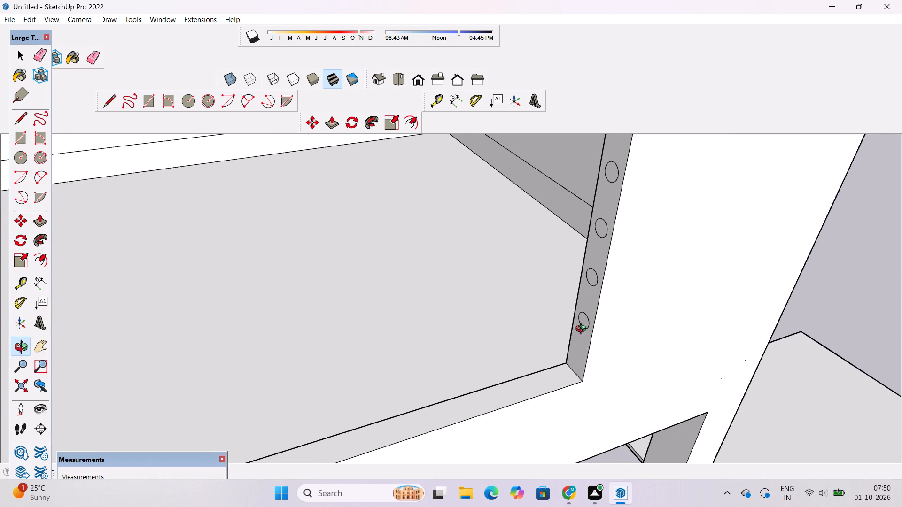
pyautogui.keyDown('shift'); pyautogui.moveTo(583, 330); pyautogui.dragTo(594, 306); pyautogui.keyUp('shift')
pyautogui.scroll(1, 596, 306)
pyautogui.press('l')
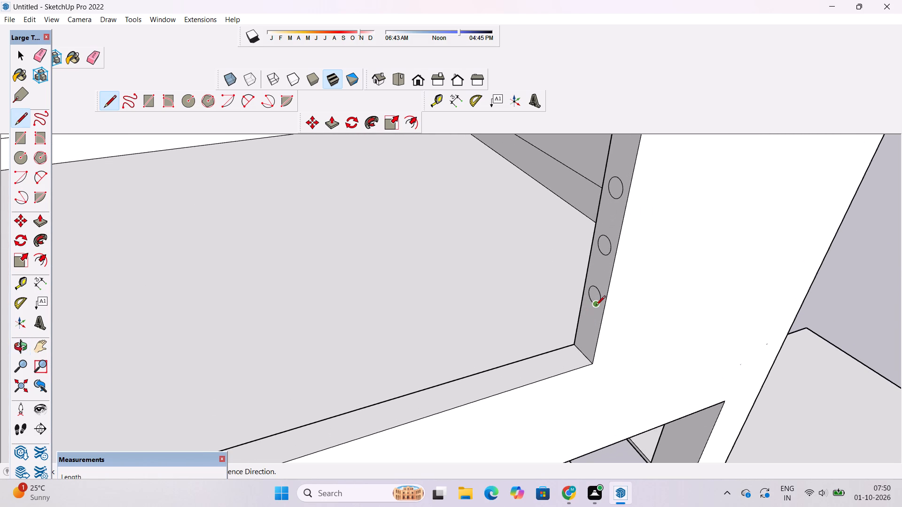
pyautogui.scroll(1, 598, 302)
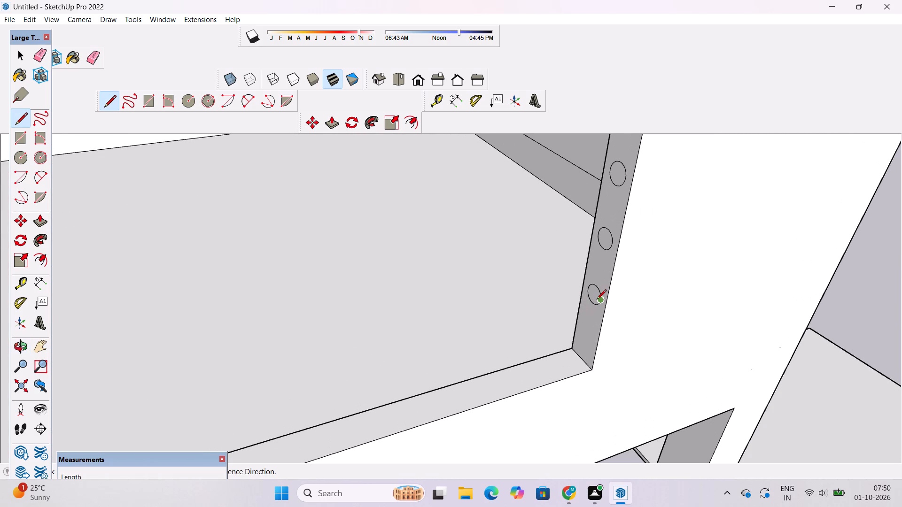
pyautogui.click(594, 292)
pyautogui.scroll(-3, 594, 292)
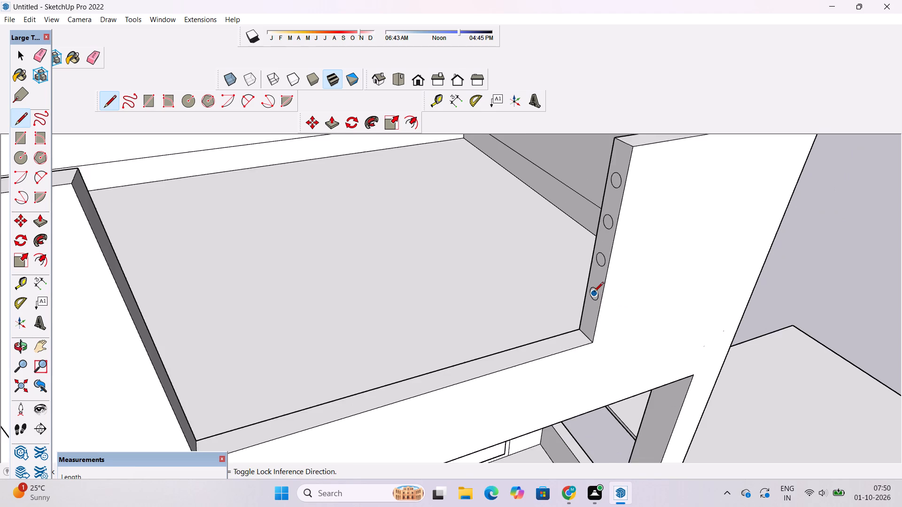
pyautogui.scroll(-4, 594, 292)
pyautogui.scroll(2, 339, 361)
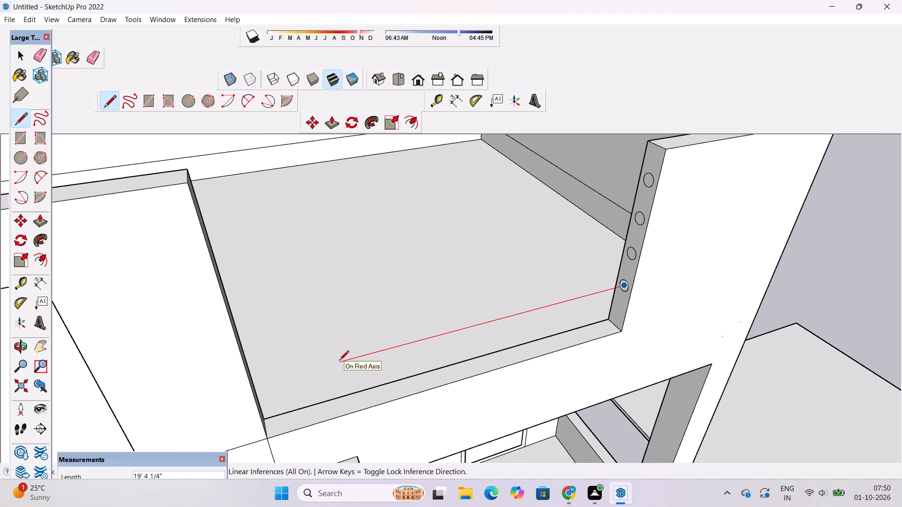
pyautogui.scroll(1, 339, 361)
pyautogui.press('o')
pyautogui.moveTo(406, 380); pyautogui.dragTo(316, 352)
pyautogui.keyDown('shift'); pyautogui.moveTo(316, 351); pyautogui.dragTo(347, 391); pyautogui.keyUp('shift')
pyautogui.scroll(-3, 347, 391)
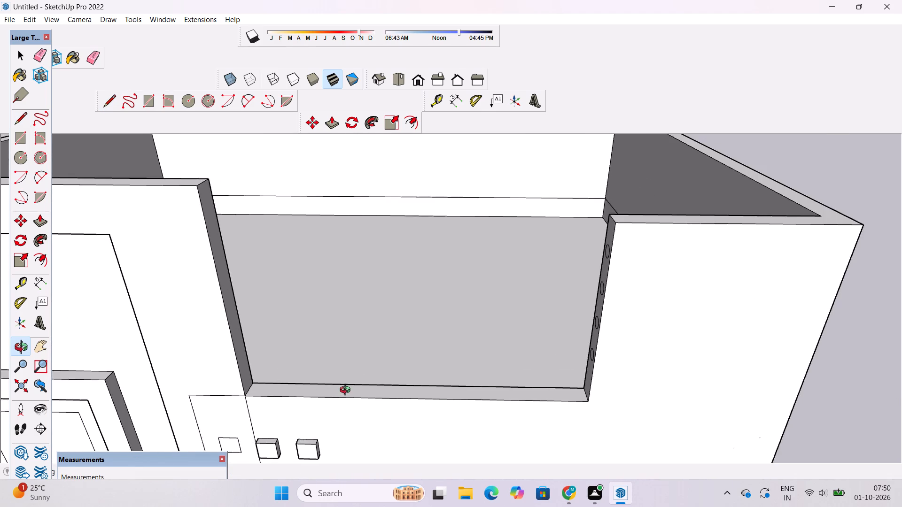
pyautogui.scroll(-1, 347, 391)
pyautogui.keyDown('shift'); pyautogui.moveTo(348, 381); pyautogui.dragTo(359, 407); pyautogui.keyUp('shift')
pyautogui.moveTo(359, 407); pyautogui.dragTo(361, 402)
pyautogui.press('l')
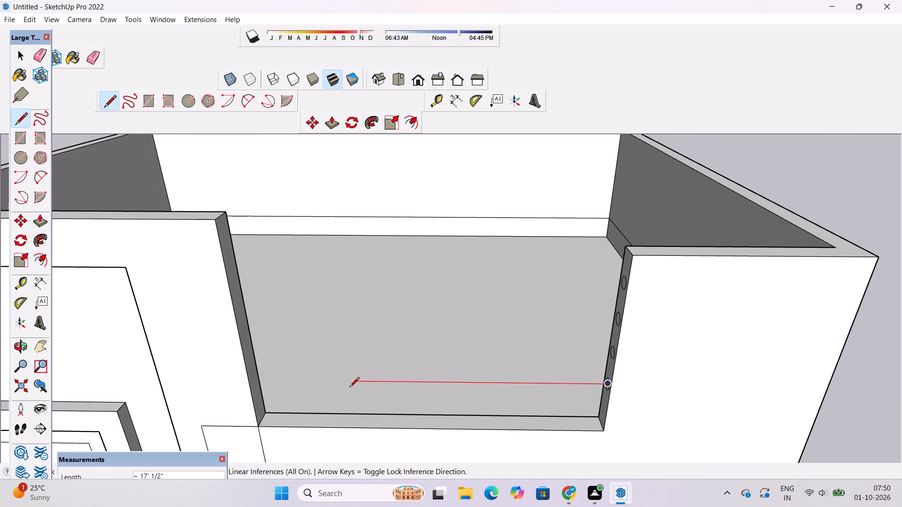
pyautogui.scroll(4, 263, 383)
pyautogui.scroll(-8, 257, 376)
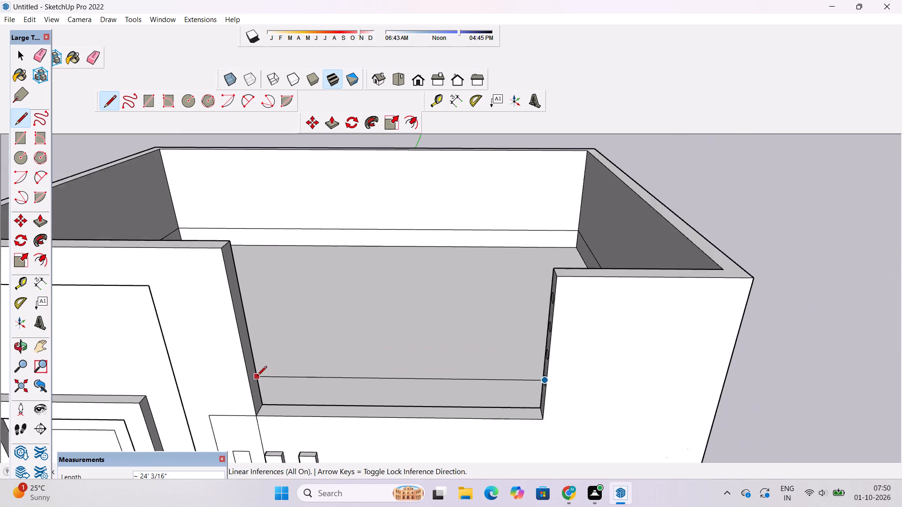
pyautogui.scroll(-1, 257, 376)
pyautogui.click(253, 372)
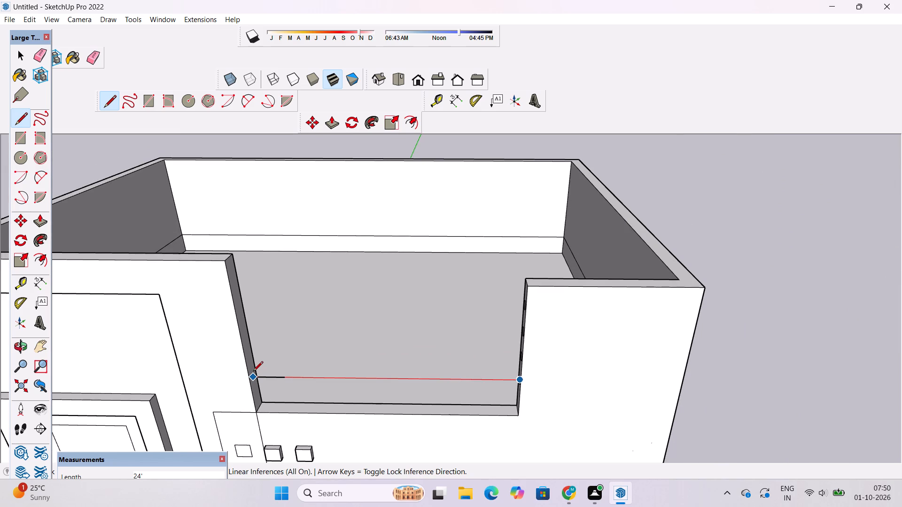
pyautogui.press('space')
# Draw a parallel line along the red axis from the second-lowest circle's centre across the opening to the opposite parapet end face.
pyautogui.press('l')
pyautogui.scroll(5, 384, 365)
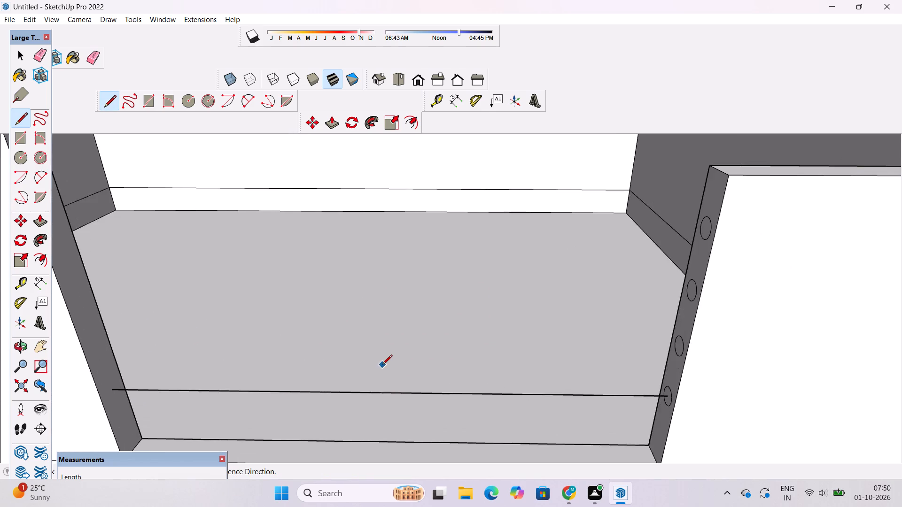
pyautogui.scroll(4, 382, 365)
pyautogui.scroll(-4, 423, 348)
pyautogui.scroll(8, 710, 325)
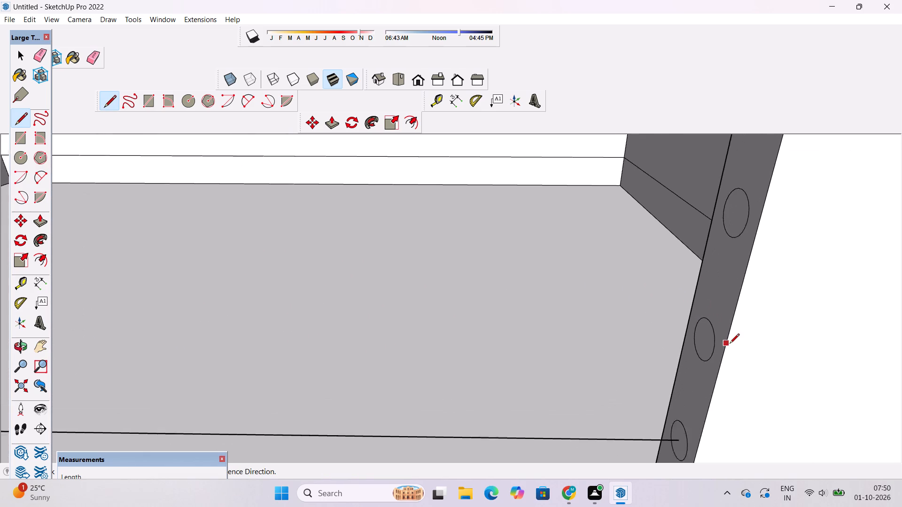
pyautogui.scroll(5, 730, 344)
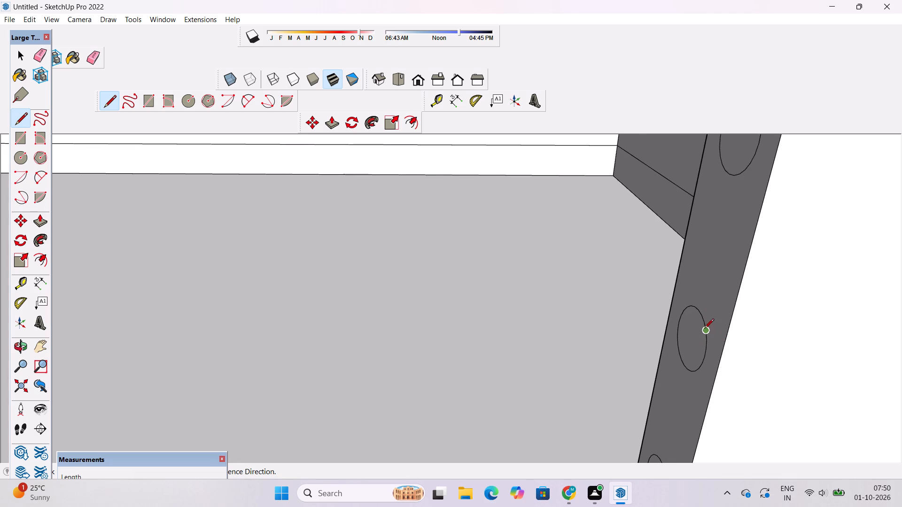
pyautogui.click(689, 341)
pyautogui.scroll(-4, 689, 341)
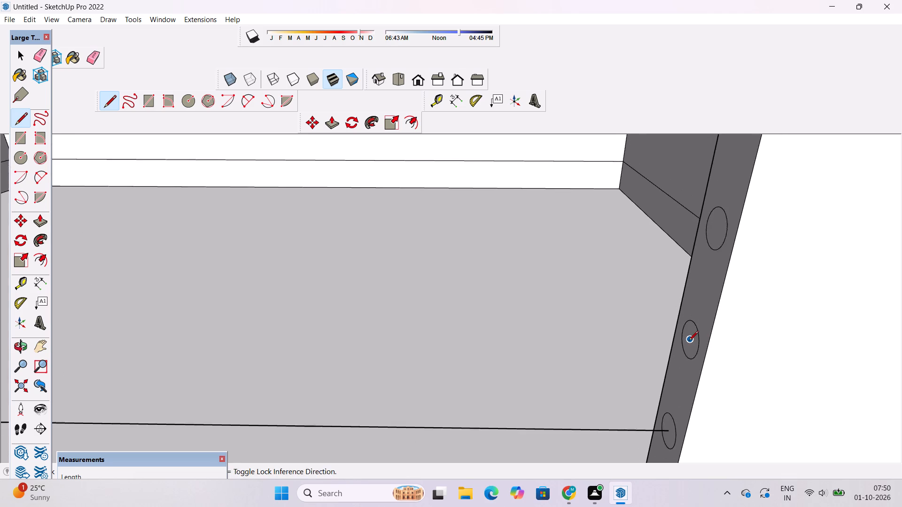
pyautogui.scroll(-14, 689, 341)
pyautogui.scroll(3, 674, 338)
pyautogui.scroll(-1, 674, 338)
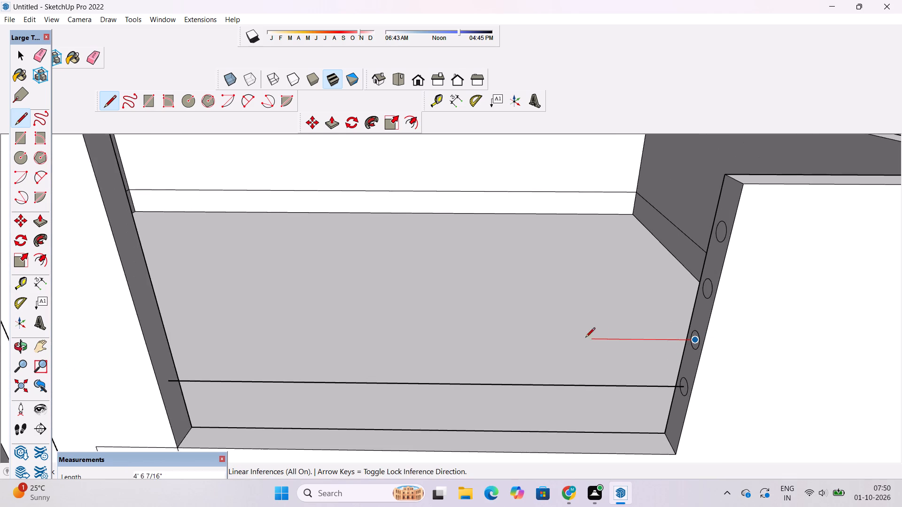
pyautogui.scroll(-3, 565, 338)
pyautogui.scroll(3, 324, 337)
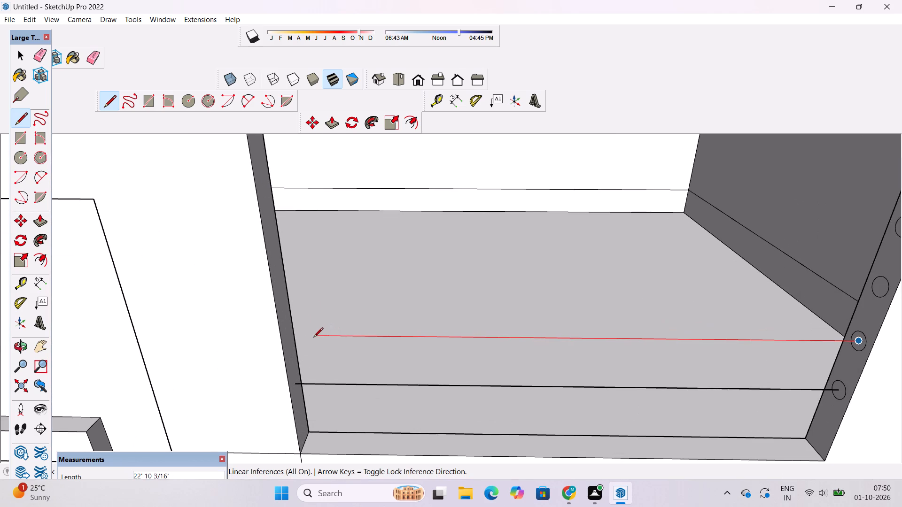
pyautogui.click(292, 332)
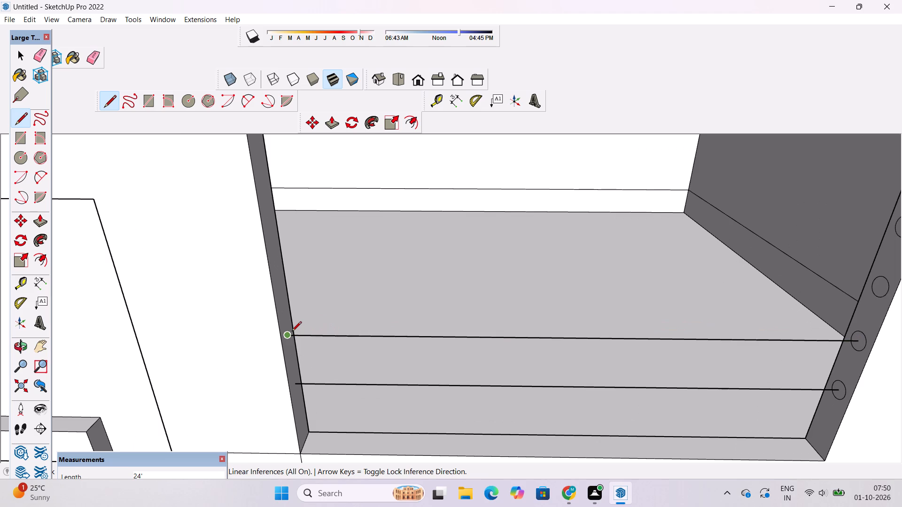
pyautogui.press('space')
pyautogui.press('l')
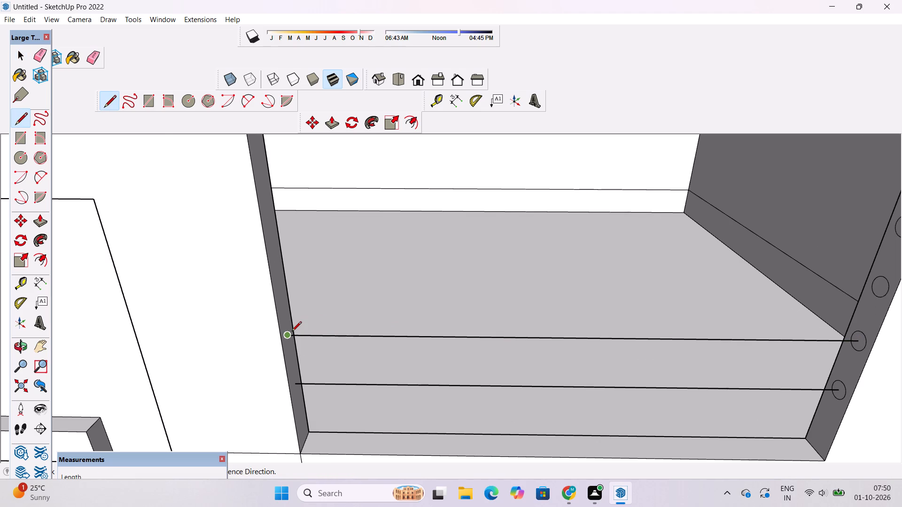
# Draw a line about 24' long along the red axis from the third-lowest circle's centre across the opening to the opposite parapet end face.
pyautogui.scroll(-6, 292, 332)
pyautogui.scroll(-1, 455, 295)
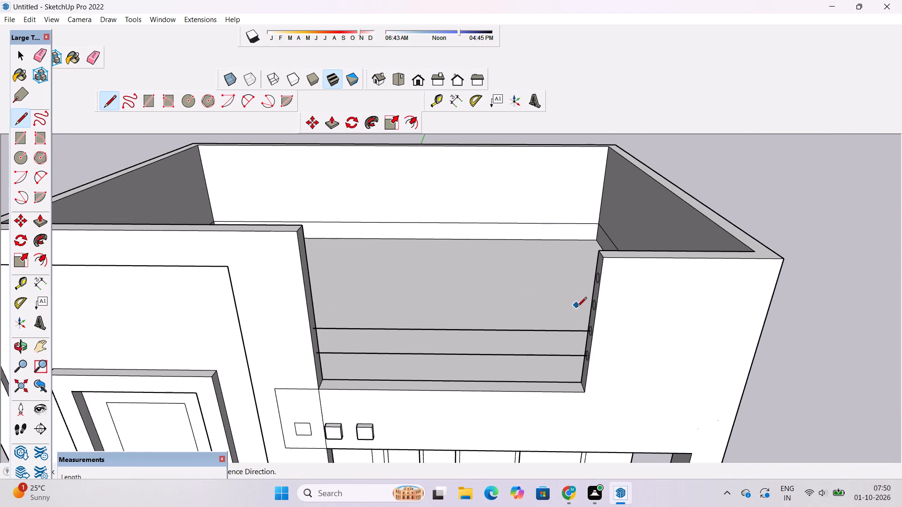
pyautogui.scroll(3, 577, 307)
pyautogui.scroll(11, 624, 306)
pyautogui.scroll(-1, 598, 314)
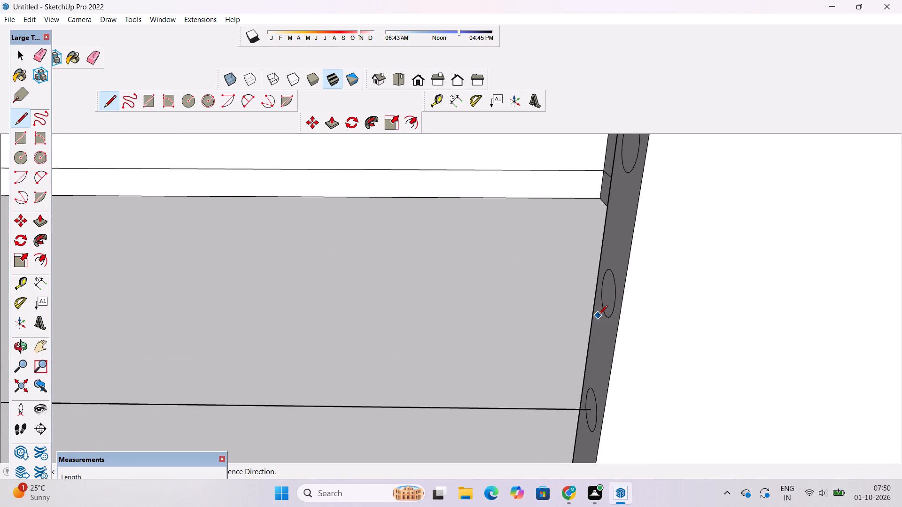
pyautogui.click(607, 294)
pyautogui.scroll(-15, 607, 294)
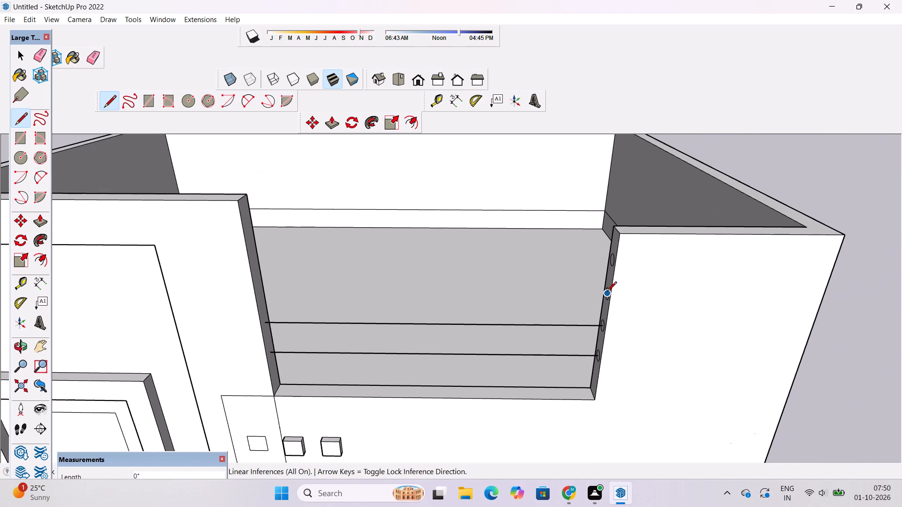
pyautogui.scroll(4, 282, 289)
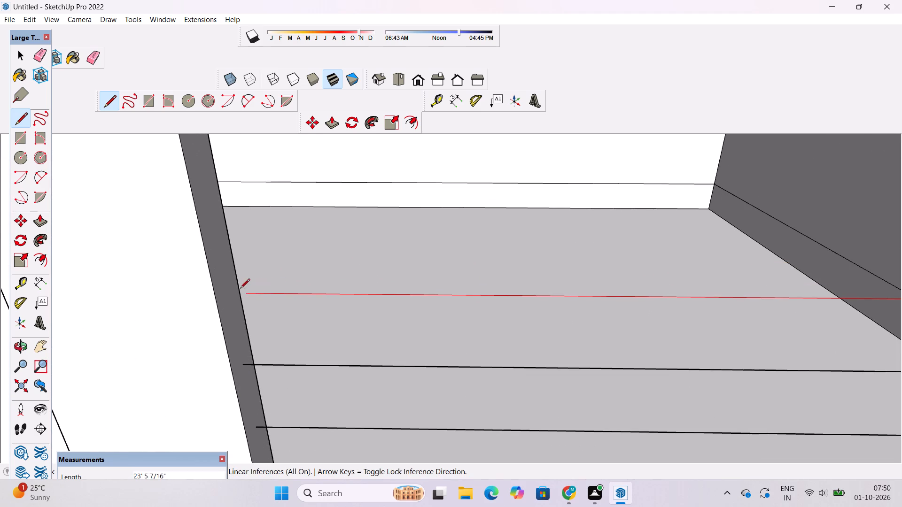
pyautogui.click(227, 294)
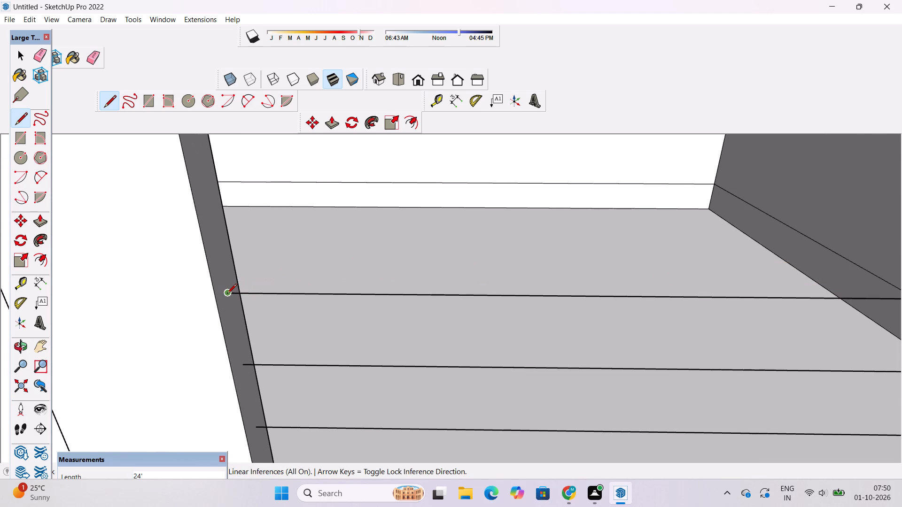
pyautogui.press('space')
# Draw a line about 24' long along the red axis from the topmost circle's centre across the opening to the opposite parapet end face.
pyautogui.write('l')
pyautogui.scroll(-9, 305, 297)
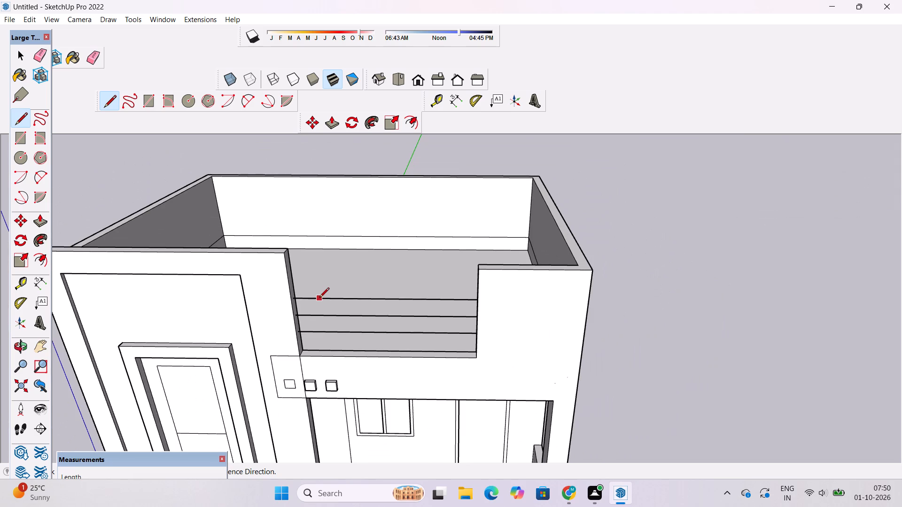
pyautogui.scroll(-3, 334, 302)
pyautogui.press('o')
pyautogui.moveTo(405, 294); pyautogui.dragTo(427, 293)
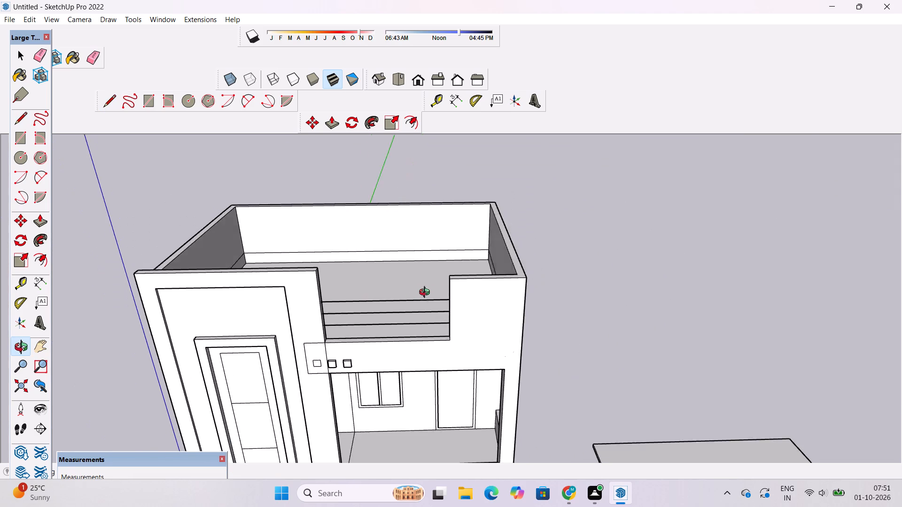
pyautogui.moveTo(427, 293); pyautogui.dragTo(500, 292)
pyautogui.scroll(6, 456, 289)
pyautogui.moveTo(544, 319); pyautogui.dragTo(537, 298)
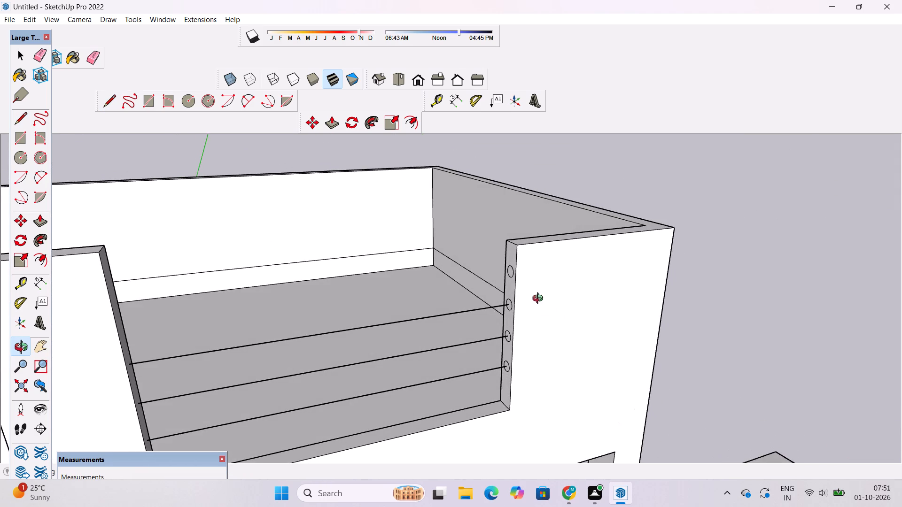
pyautogui.moveTo(557, 318); pyautogui.dragTo(532, 322)
pyautogui.keyDown('shift'); pyautogui.moveTo(530, 320); pyautogui.dragTo(557, 329); pyautogui.keyUp('shift')
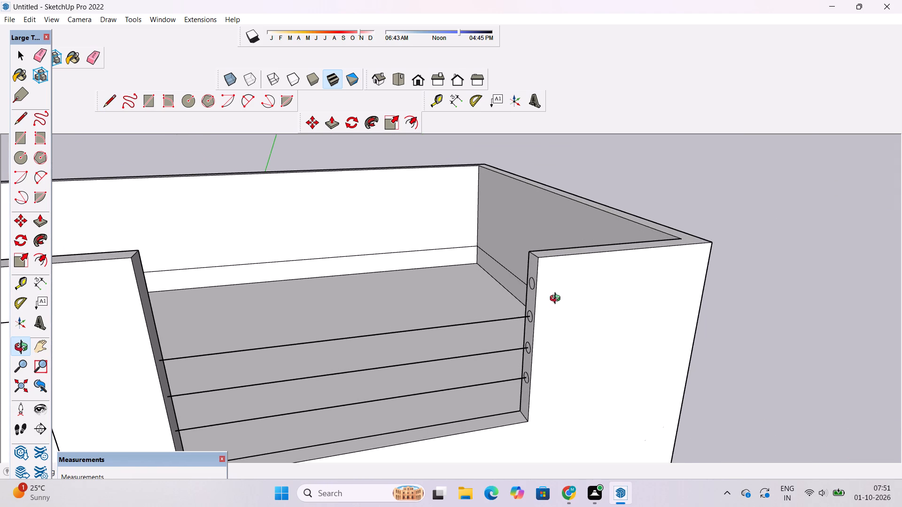
pyautogui.press('l')
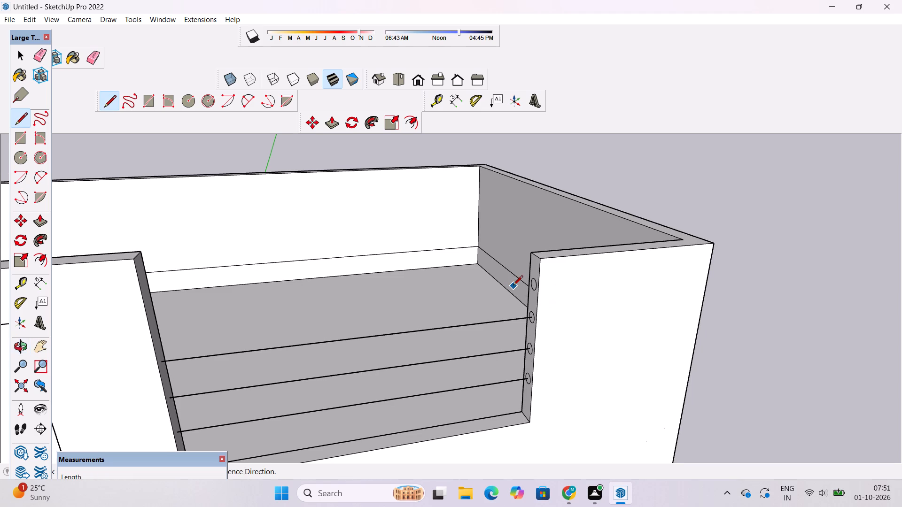
pyautogui.scroll(3, 513, 286)
pyautogui.scroll(3, 556, 277)
pyautogui.scroll(-10, 556, 277)
pyautogui.scroll(3, 560, 297)
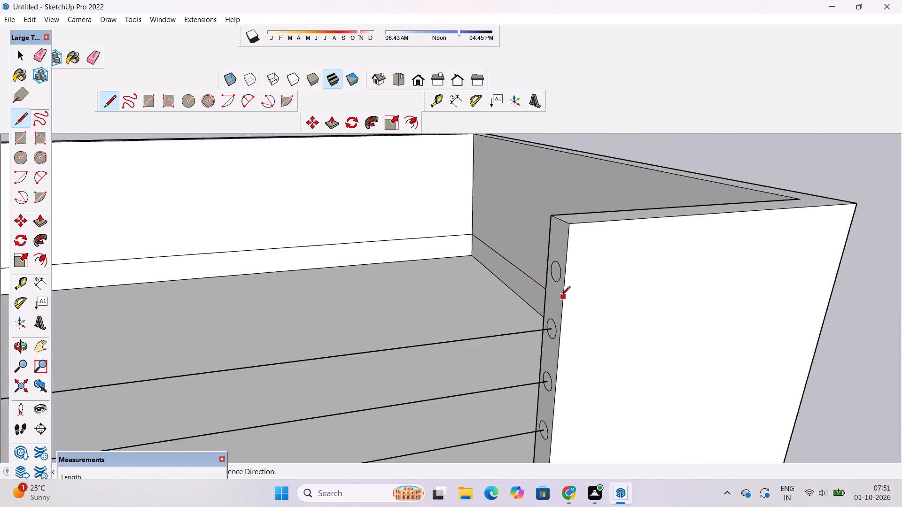
pyautogui.scroll(8, 560, 297)
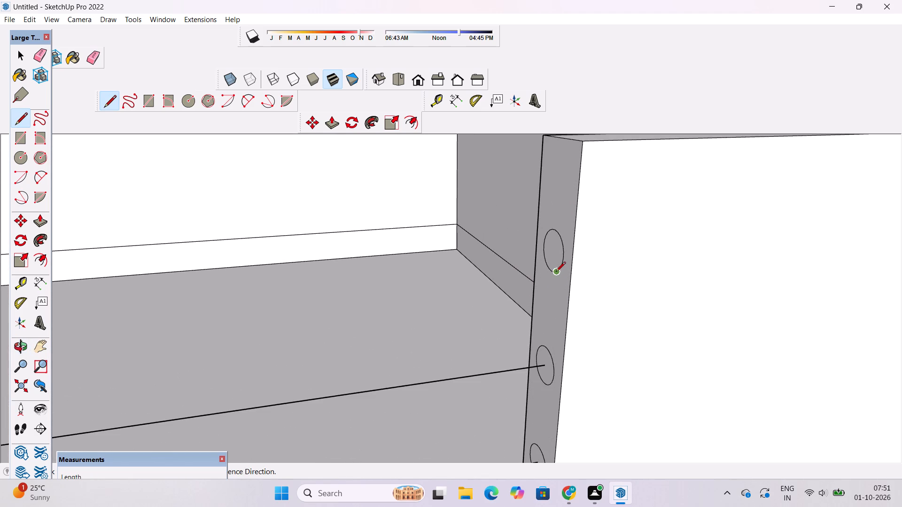
pyautogui.click(550, 252)
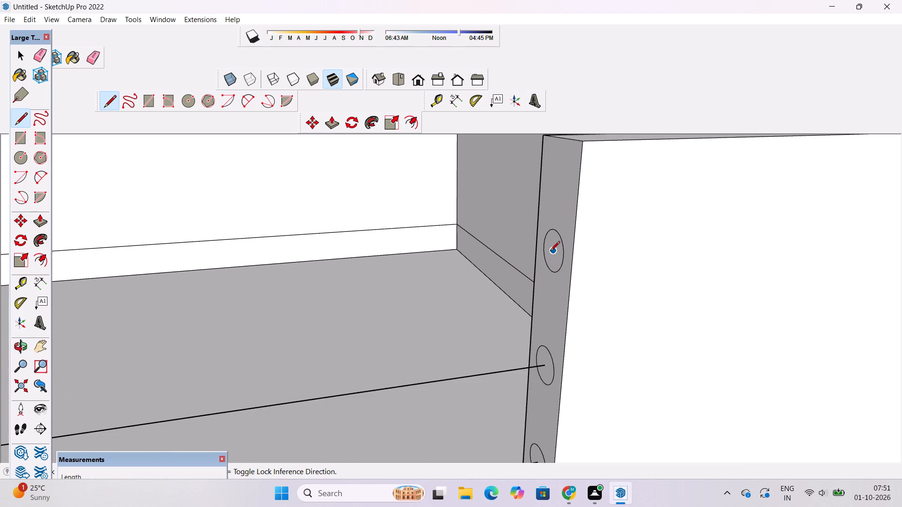
pyautogui.scroll(-14, 550, 252)
pyautogui.scroll(1, 550, 252)
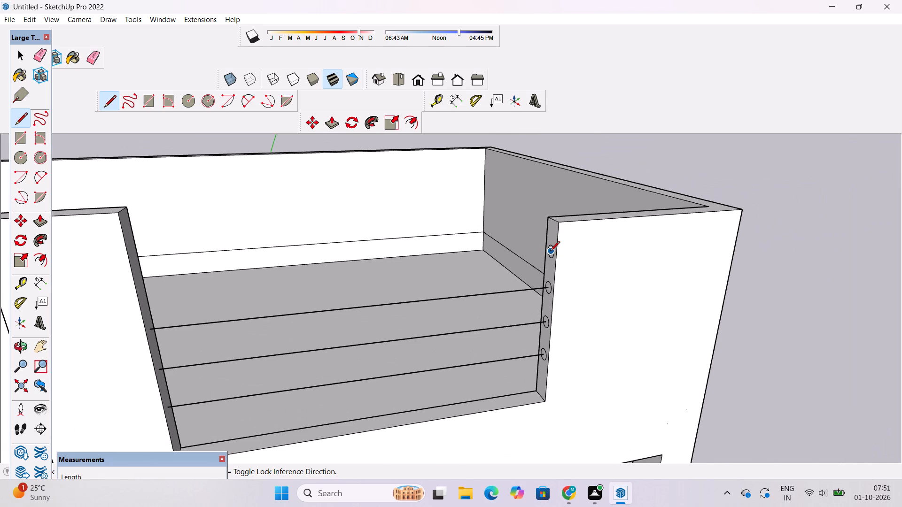
pyautogui.click(143, 285)
pyautogui.press('space')
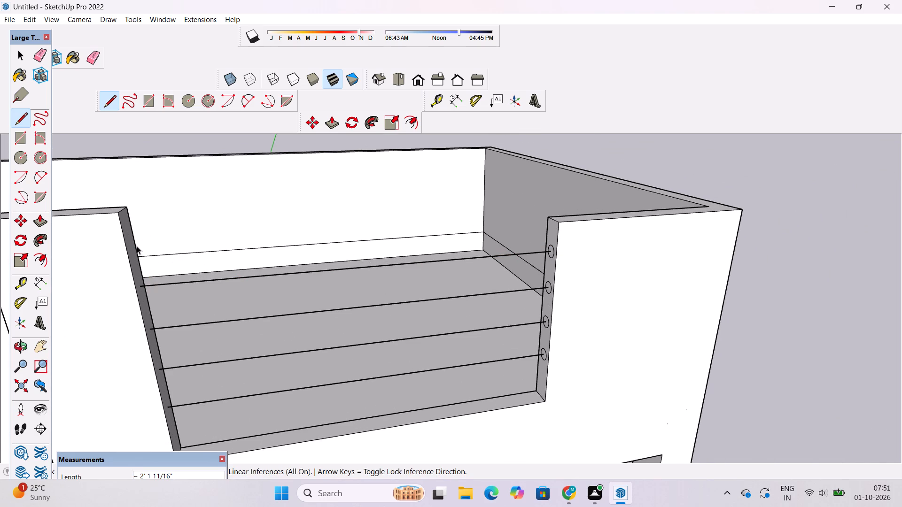
# Sweep the topmost circle along its path line with Follow Me to form the top round railing across the terrace opening.
pyautogui.scroll(-3, 220, 274)
pyautogui.scroll(1, 474, 276)
pyautogui.scroll(5, 345, 245)
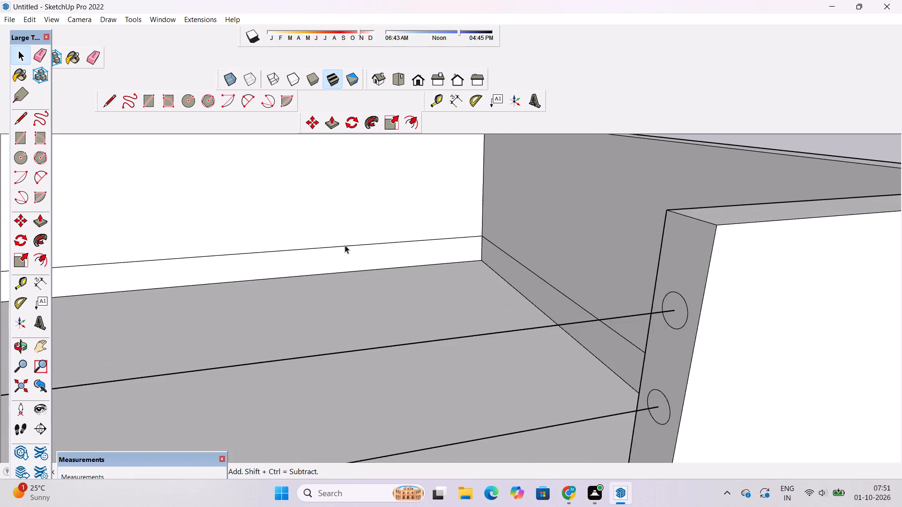
pyautogui.scroll(-3, 395, 252)
pyautogui.scroll(2, 412, 251)
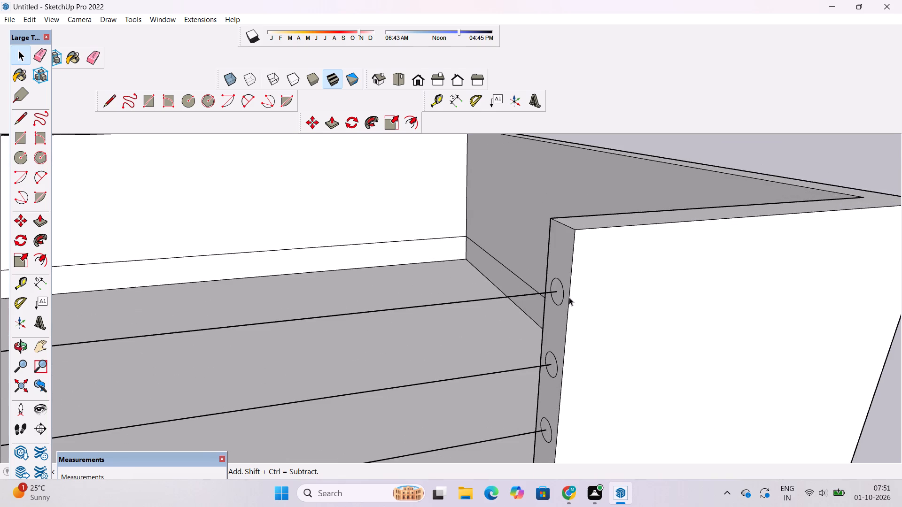
pyautogui.scroll(8, 568, 297)
pyautogui.doubleClick(546, 272)
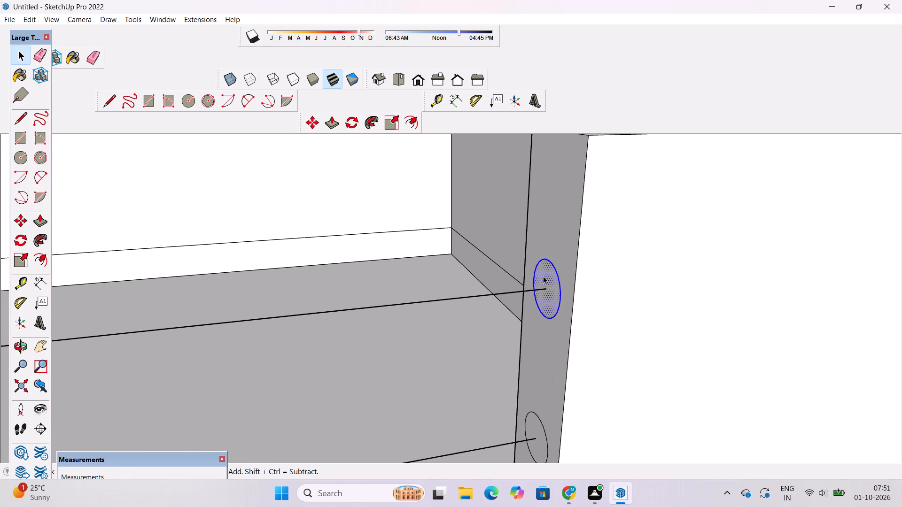
pyautogui.keyDown('ctrl'); pyautogui.click(505, 293); pyautogui.keyUp('ctrl')
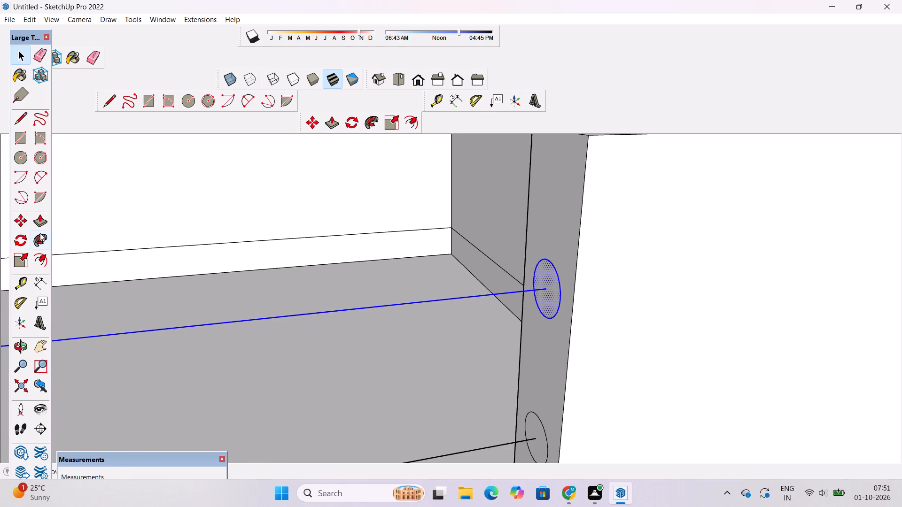
pyautogui.click(44, 240)
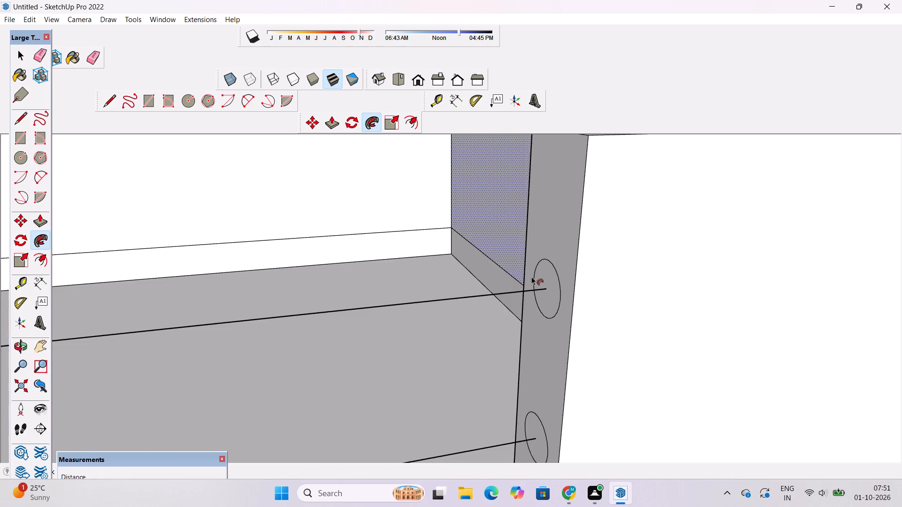
pyautogui.click(538, 277)
pyautogui.scroll(-8, 445, 218)
pyautogui.scroll(4, 446, 280)
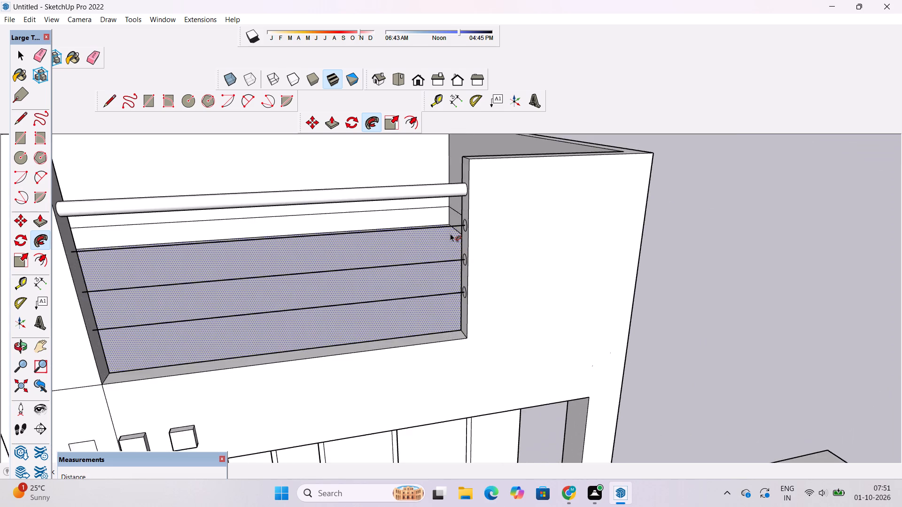
pyautogui.scroll(4, 450, 233)
pyautogui.press('space')
# Sweep the second circle from the top along its path line with Follow Me to form the second railing.
pyautogui.scroll(1, 450, 232)
pyautogui.scroll(-3, 474, 220)
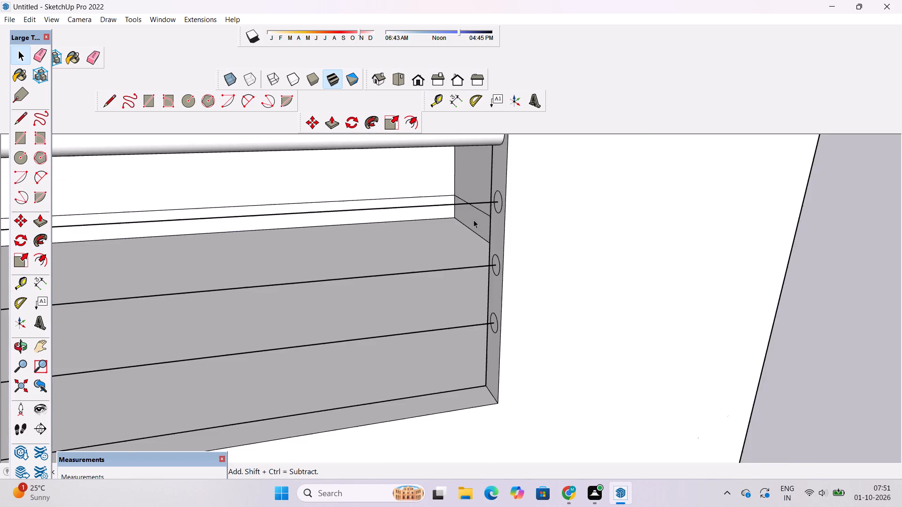
pyautogui.scroll(-4, 474, 220)
pyautogui.scroll(11, 475, 214)
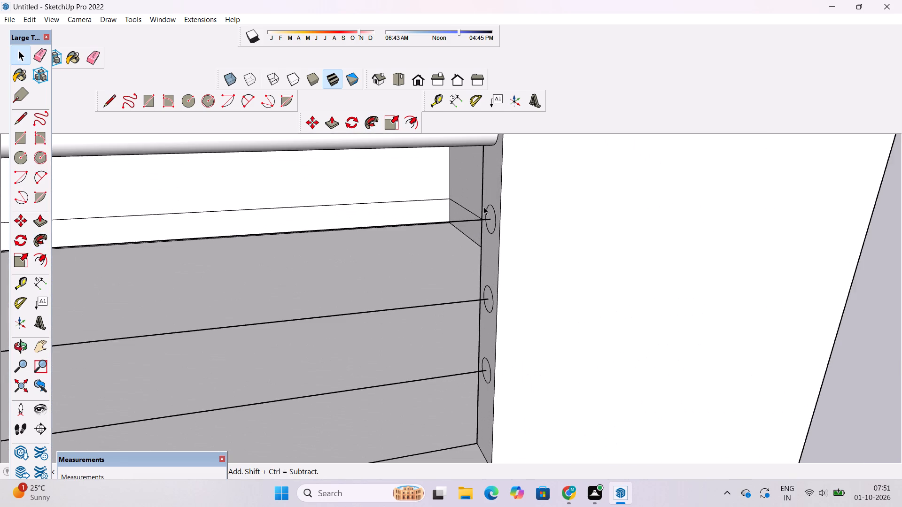
pyautogui.scroll(2, 483, 207)
pyautogui.doubleClick(494, 215)
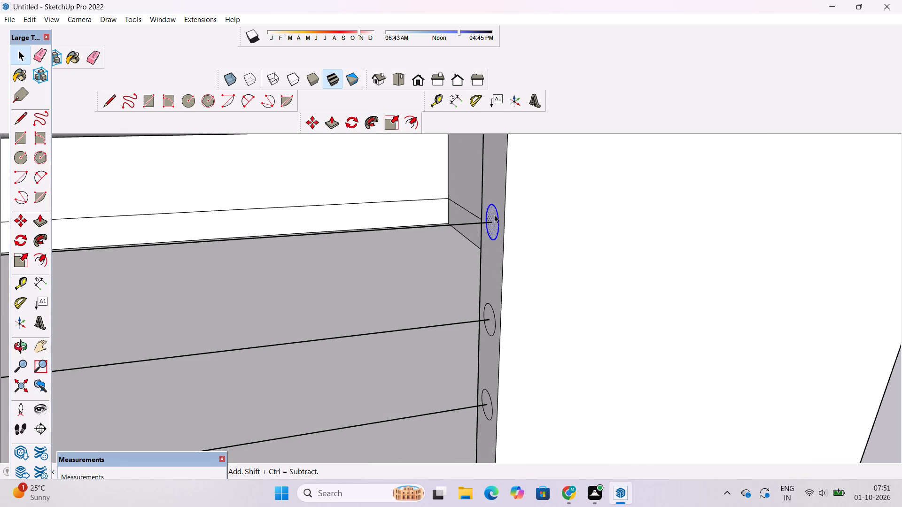
pyautogui.keyDown('ctrl'); pyautogui.scroll(-4, 440, 228); pyautogui.keyUp('ctrl')
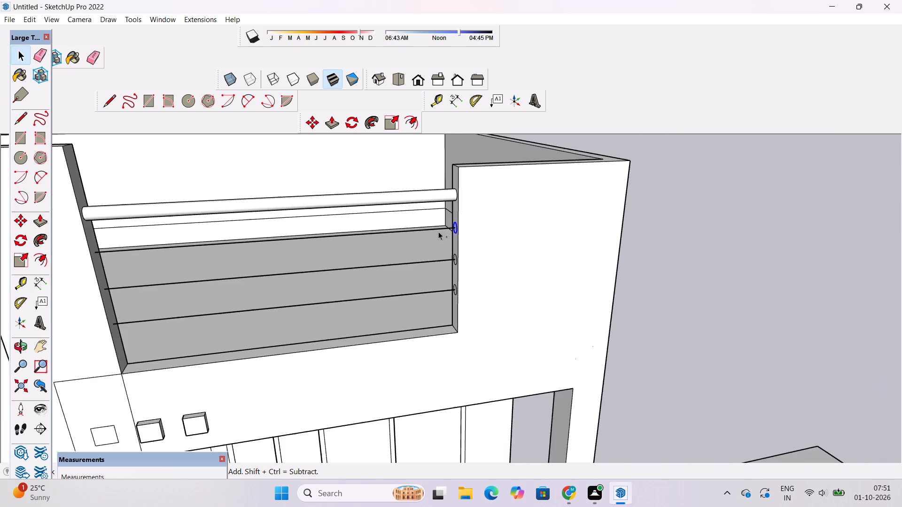
pyautogui.keyDown('ctrl'); pyautogui.scroll(4, 414, 234); pyautogui.keyUp('ctrl')
pyautogui.keyDown('ctrl'); pyautogui.click(524, 213); pyautogui.keyUp('ctrl')
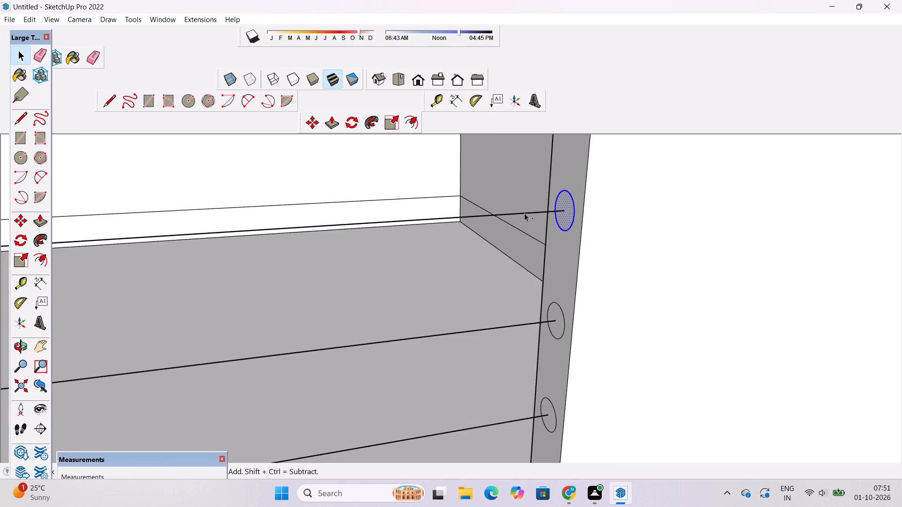
pyautogui.click(44, 236)
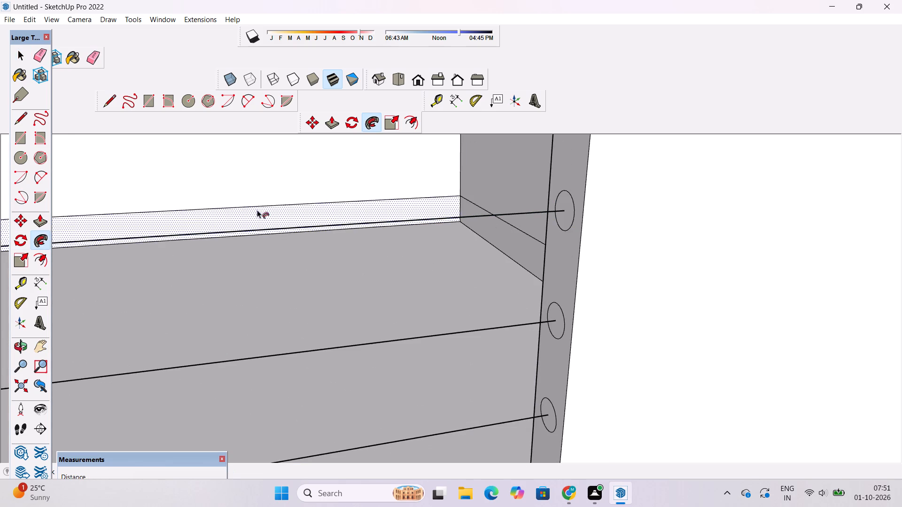
pyautogui.click(565, 201)
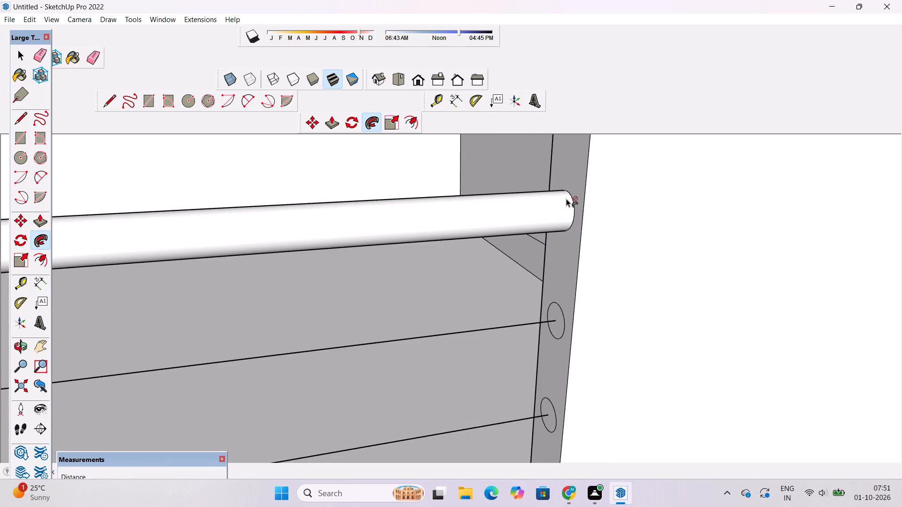
pyautogui.scroll(-4, 558, 168)
pyautogui.press('space')
# Sweep the second-lowest circle along its path line with Follow Me to form the third railing from the top.
pyautogui.scroll(-4, 527, 192)
pyautogui.scroll(2, 531, 238)
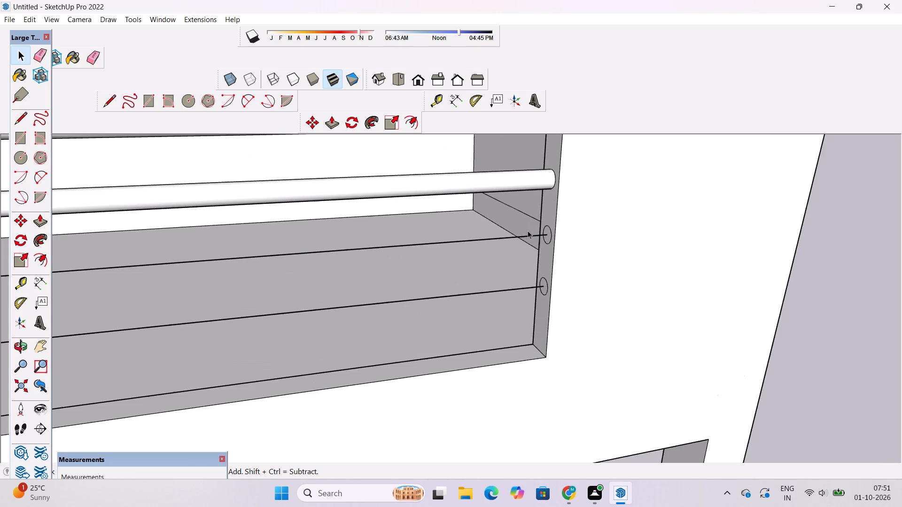
pyautogui.scroll(7, 528, 230)
pyautogui.scroll(-6, 568, 231)
pyautogui.scroll(5, 617, 248)
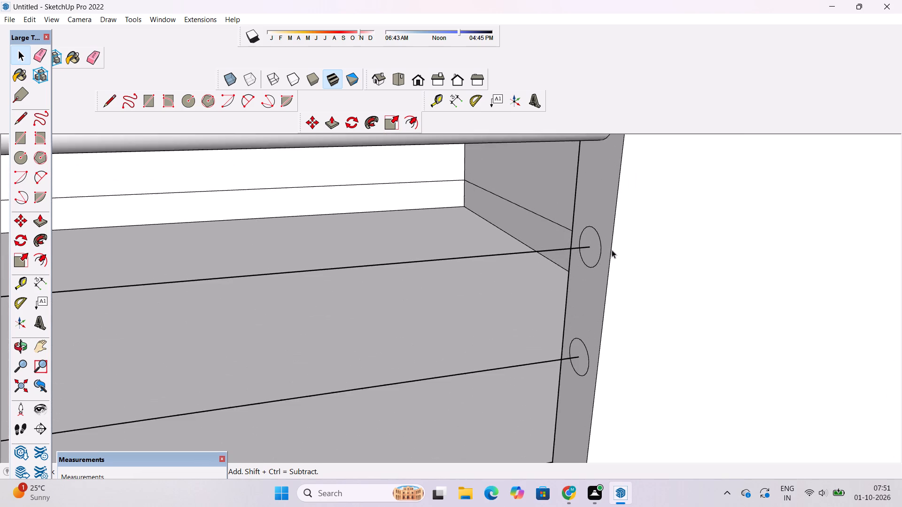
pyautogui.scroll(6, 603, 257)
pyautogui.keyDown('ctrl'); pyautogui.doubleClick(587, 241); pyautogui.keyUp('ctrl')
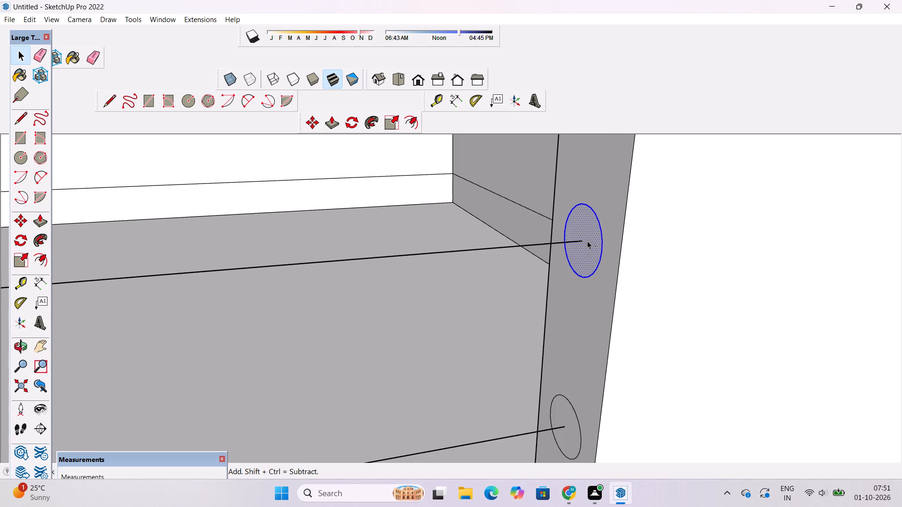
pyautogui.keyDown('ctrl'); pyautogui.click(503, 247); pyautogui.keyUp('ctrl')
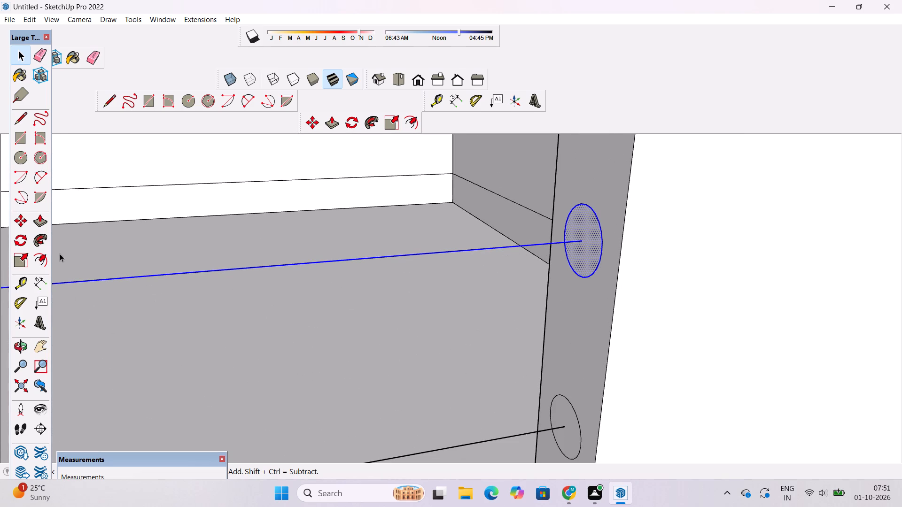
pyautogui.click(40, 239)
pyautogui.click(577, 241)
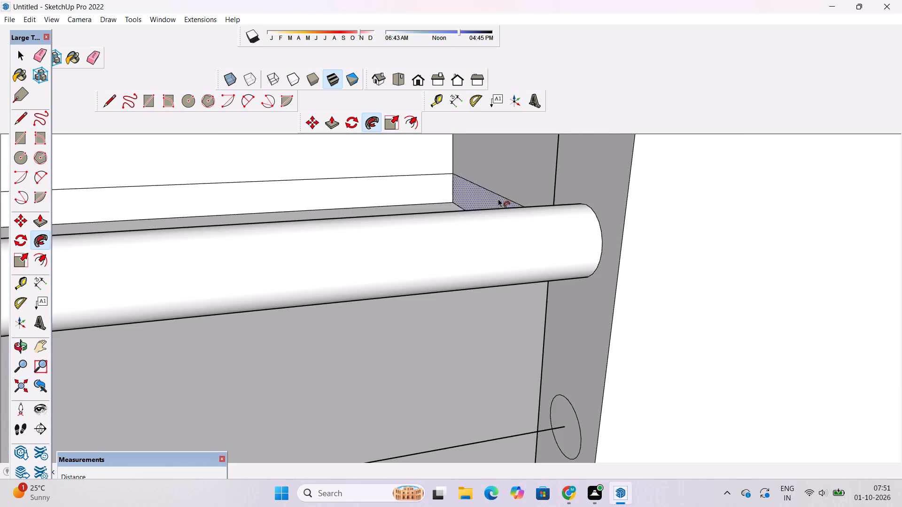
pyautogui.scroll(-8, 498, 199)
pyautogui.scroll(5, 500, 230)
pyautogui.press('space')
# Sweep the lowest circle along its path line with Follow Me to form the bottom railing across the terrace opening.
pyautogui.scroll(2, 500, 230)
pyautogui.scroll(7, 554, 230)
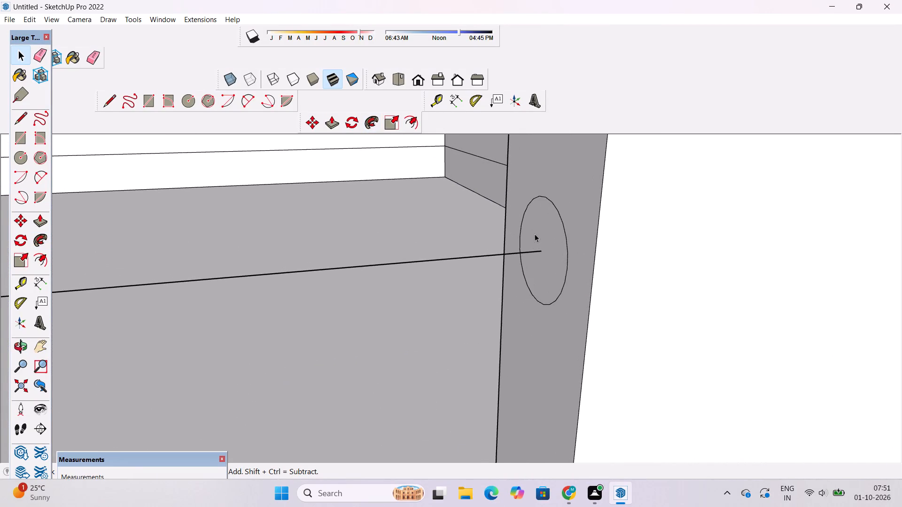
pyautogui.keyDown('ctrl'); pyautogui.doubleClick(539, 228); pyautogui.keyUp('ctrl')
pyautogui.keyDown('ctrl'); pyautogui.click(454, 259); pyautogui.keyUp('ctrl')
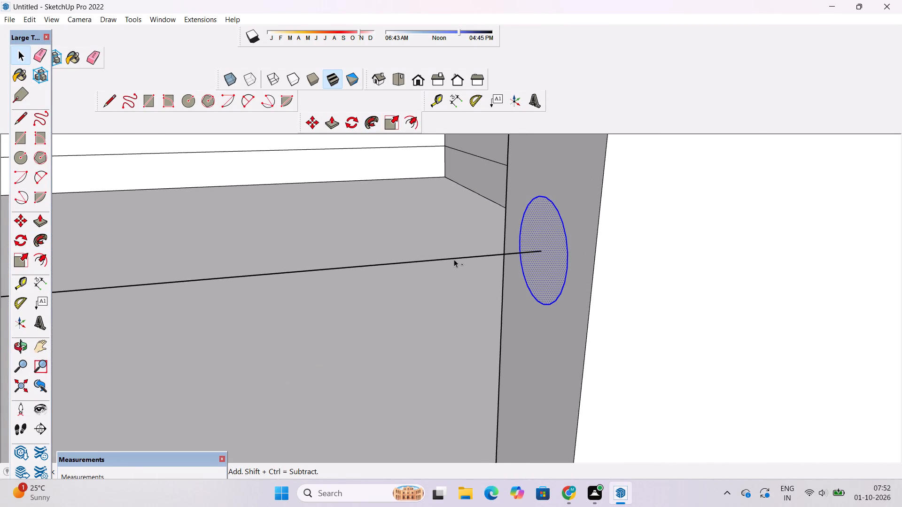
pyautogui.click(33, 238)
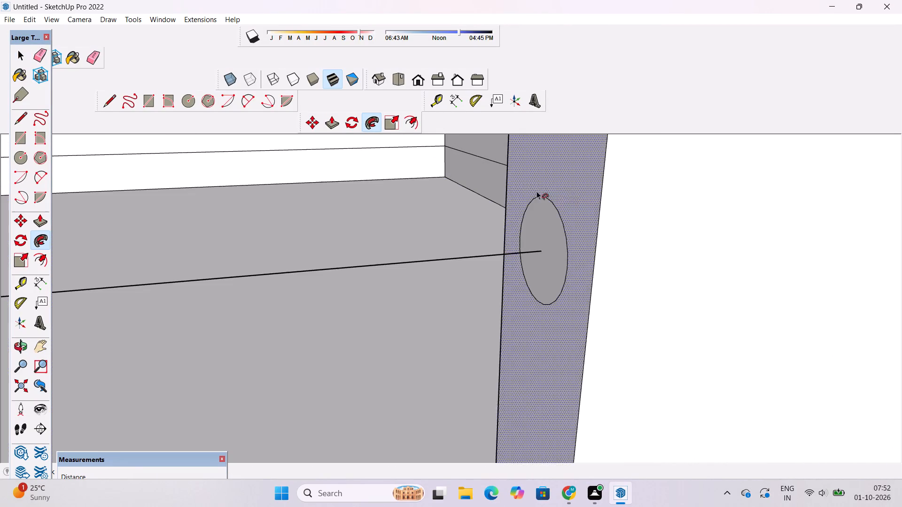
pyautogui.click(550, 225)
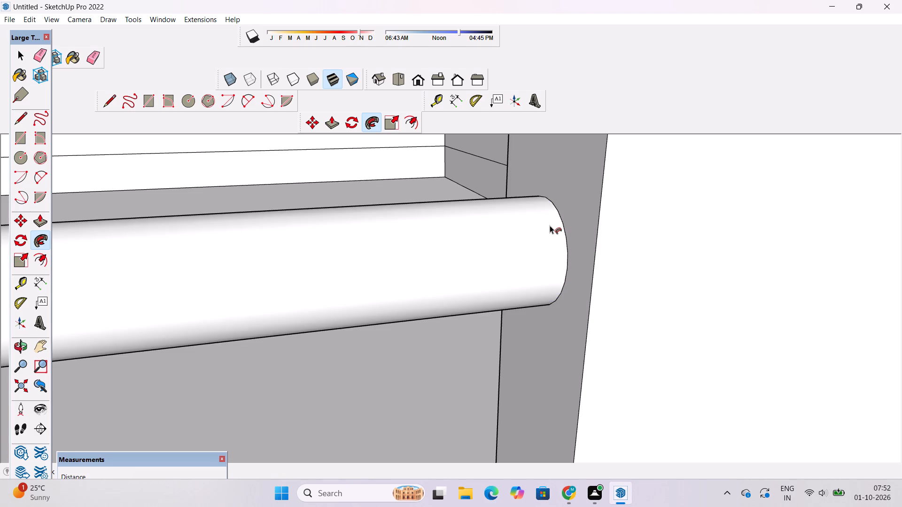
# Examine the round railings and the roof-level facade around the terrace opening from the front.
pyautogui.press('o')
pyautogui.scroll(-20, 550, 225)
pyautogui.scroll(-15, 550, 225)
pyautogui.moveTo(616, 243); pyautogui.dragTo(521, 258)
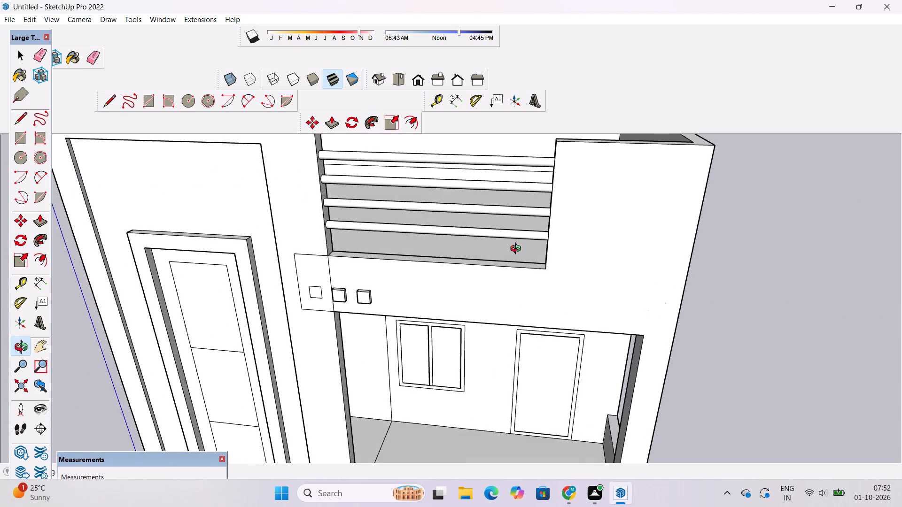
pyautogui.scroll(-7, 518, 250)
pyautogui.keyDown('shift'); pyautogui.moveTo(521, 246); pyautogui.dragTo(564, 280); pyautogui.keyUp('shift')
pyautogui.moveTo(544, 273); pyautogui.dragTo(566, 245)
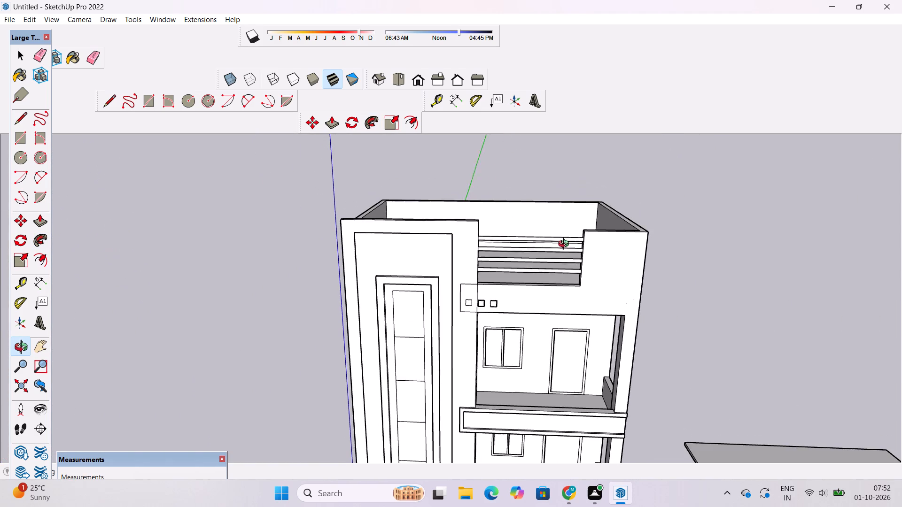
pyautogui.moveTo(566, 245); pyautogui.dragTo(566, 245)
pyautogui.scroll(1, 566, 248)
pyautogui.keyDown('shift'); pyautogui.moveTo(674, 285); pyautogui.dragTo(636, 283); pyautogui.keyUp('shift')
pyautogui.scroll(1, 625, 258)
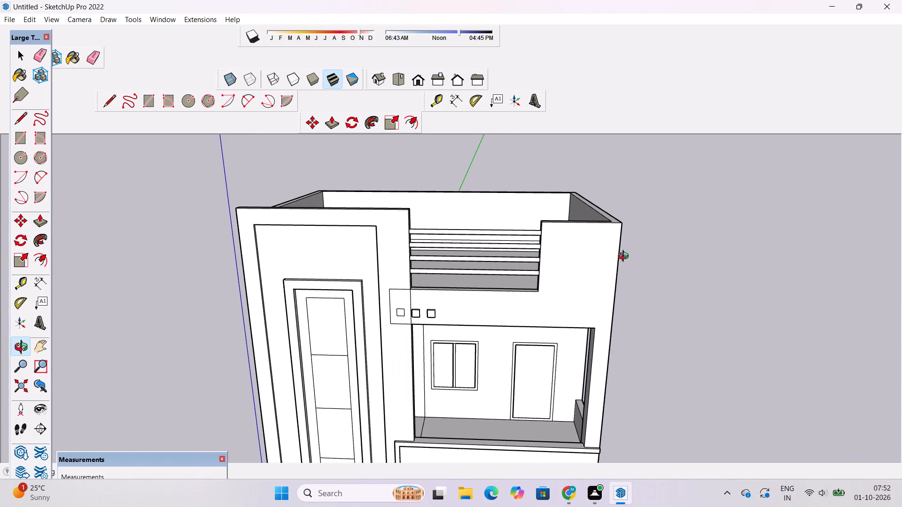
pyautogui.click(625, 257)
pyautogui.keyDown('shift'); pyautogui.moveTo(625, 257); pyautogui.dragTo(608, 258); pyautogui.keyUp('shift')
pyautogui.scroll(4, 575, 269)
pyautogui.keyDown('shift'); pyautogui.moveTo(576, 269); pyautogui.dragTo(549, 271); pyautogui.keyUp('shift')
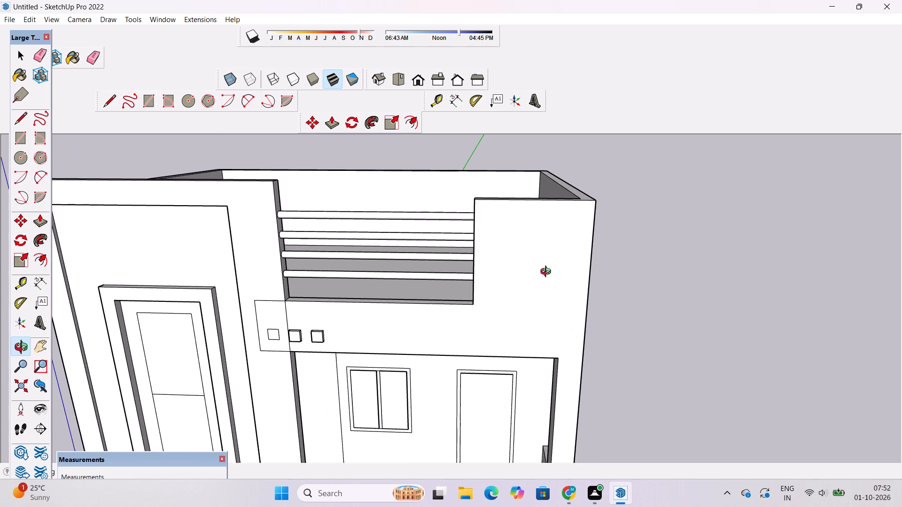
pyautogui.moveTo(548, 273); pyautogui.dragTo(501, 275)
pyautogui.scroll(3, 484, 271)
pyautogui.moveTo(503, 272); pyautogui.dragTo(557, 259)
pyautogui.keyDown('shift'); pyautogui.moveTo(513, 270); pyautogui.dragTo(525, 266); pyautogui.keyUp('shift')
pyautogui.keyDown('shift'); pyautogui.moveTo(525, 266); pyautogui.dragTo(511, 269); pyautogui.keyUp('shift')
pyautogui.scroll(1, 511, 269)
pyautogui.click(511, 269)
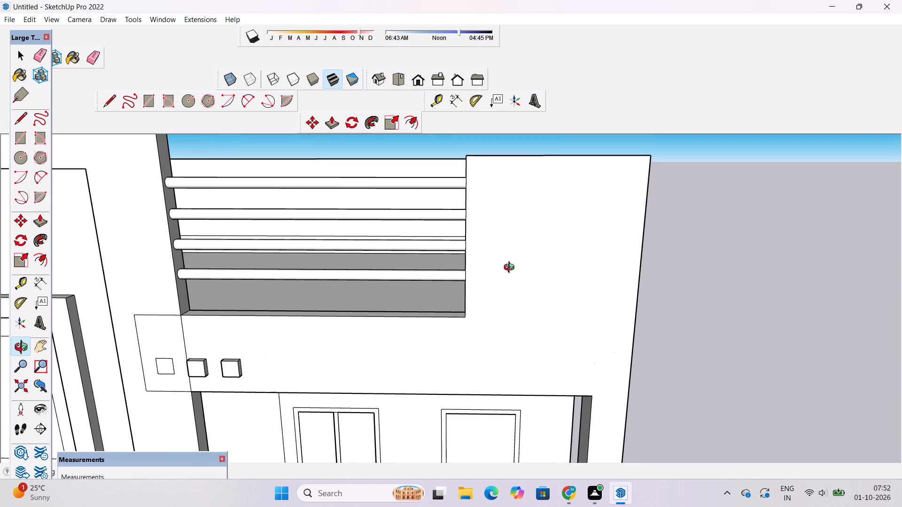
# Place a vertical guide on the solid parapet wall, 1.6' from its edge beside the railings.
pyautogui.press('t')
pyautogui.scroll(-3, 478, 269)
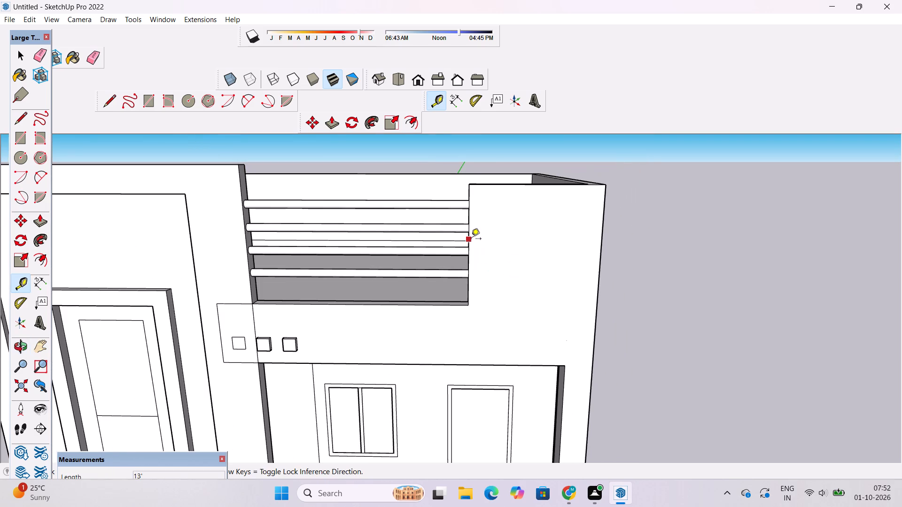
pyautogui.click(471, 239)
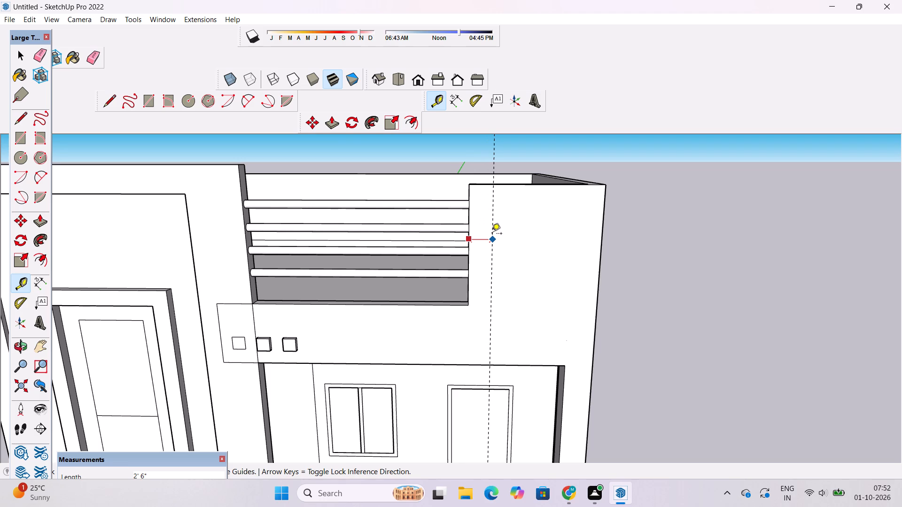
pyautogui.write("1.6'")
pyautogui.press('Return')
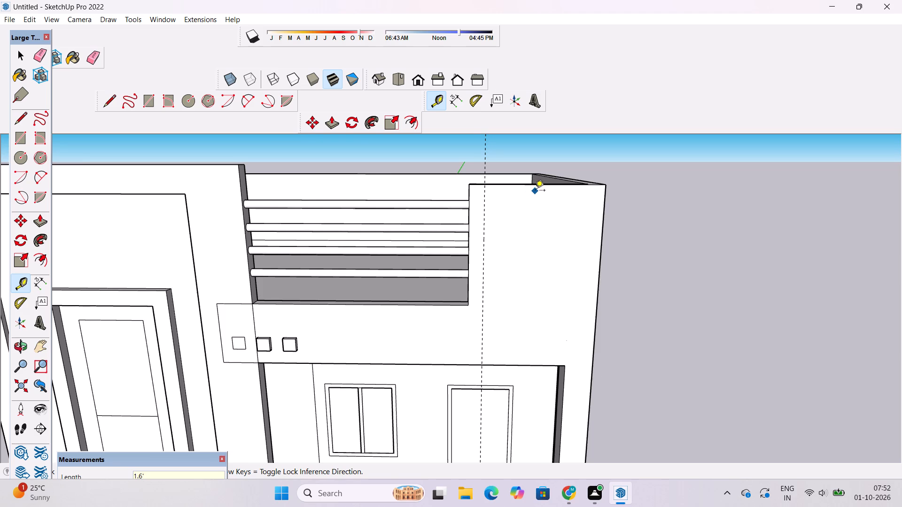
# Place a horizontal guide 1.7' below the top edge of the solid parapet wall.
pyautogui.scroll(1, 535, 191)
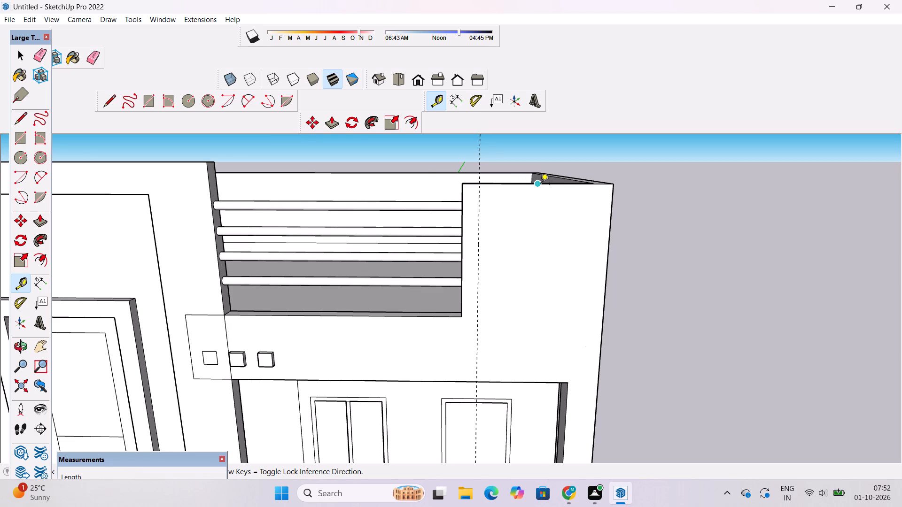
pyautogui.click(540, 184)
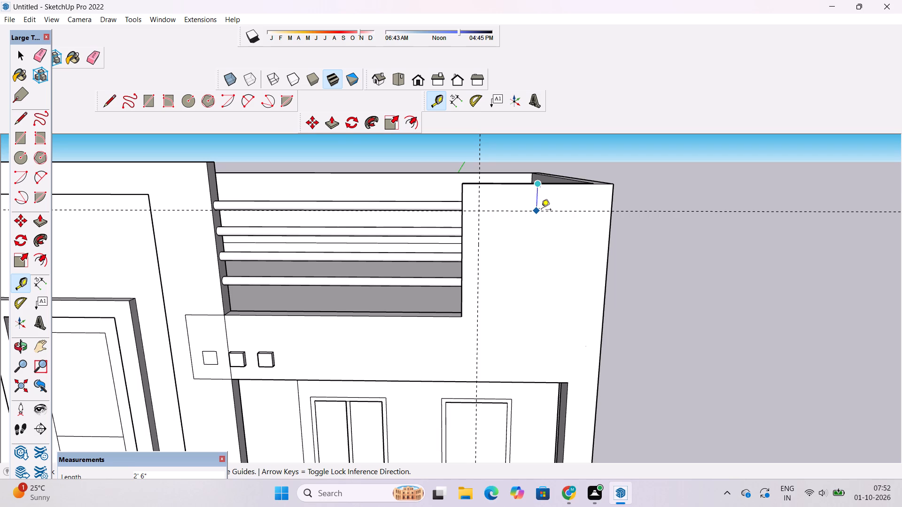
pyautogui.press('1')
pyautogui.press('.')
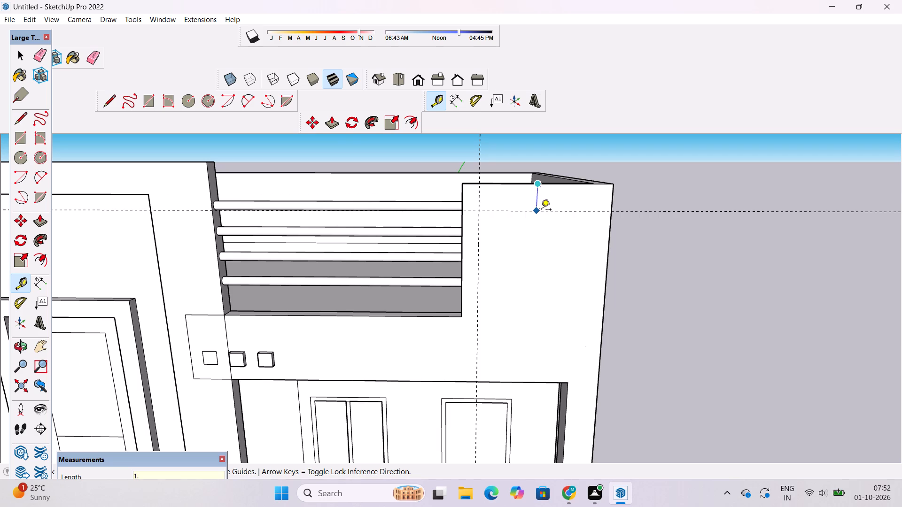
pyautogui.write("7'")
pyautogui.press('Return')
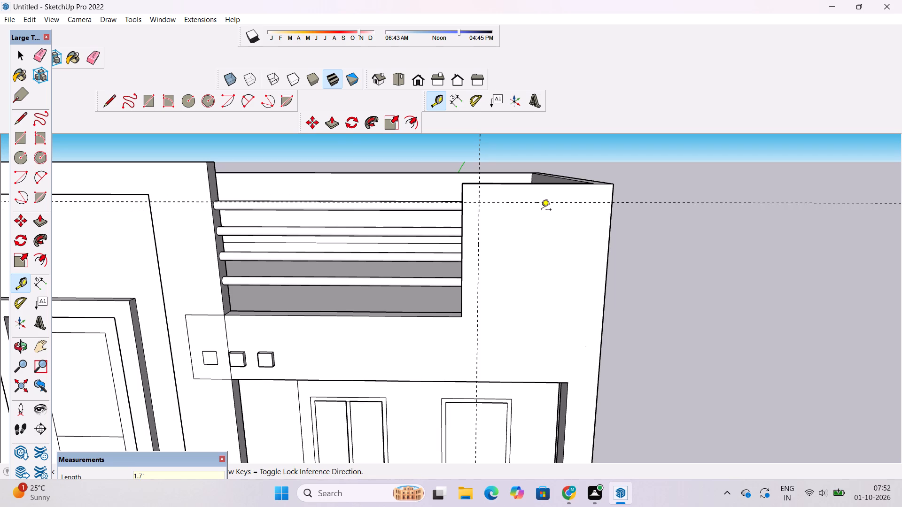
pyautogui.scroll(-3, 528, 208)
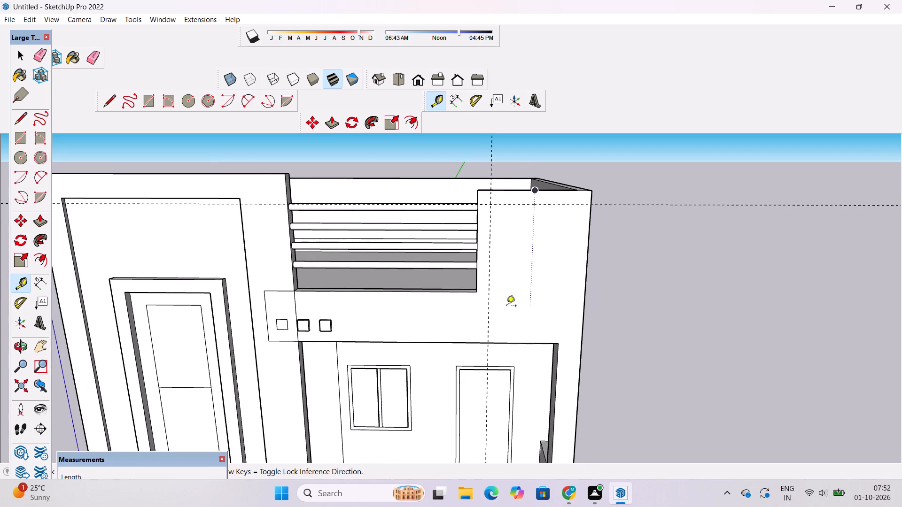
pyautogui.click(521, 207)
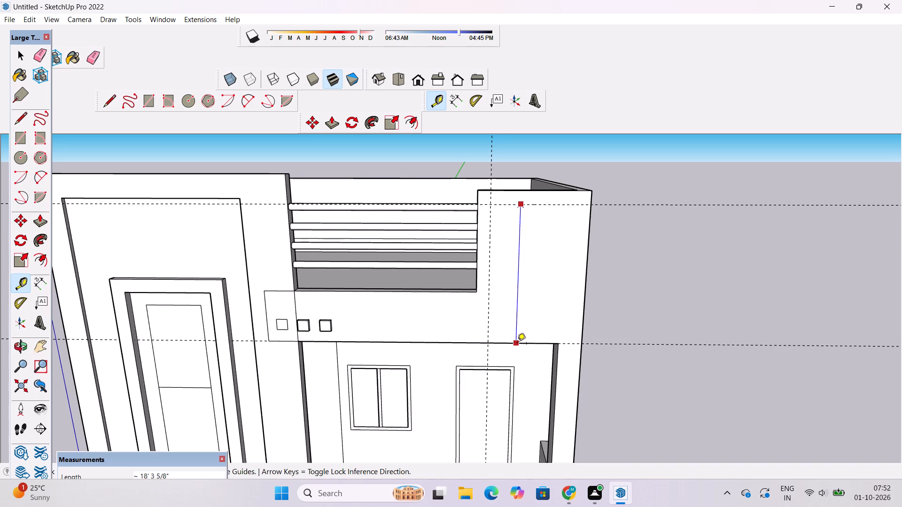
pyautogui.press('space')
# Place a horizontal guide 2' 6" above the top edge of the upper balcony opening.
pyautogui.write('t')
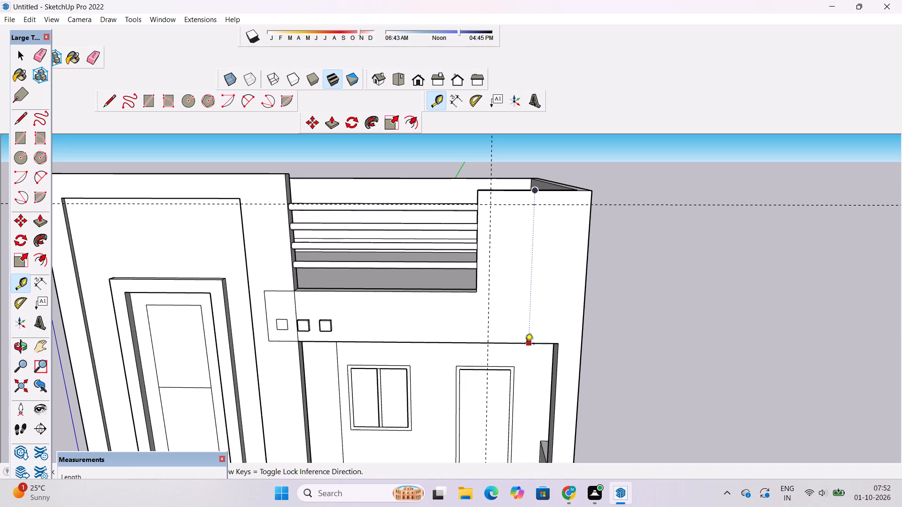
pyautogui.click(506, 345)
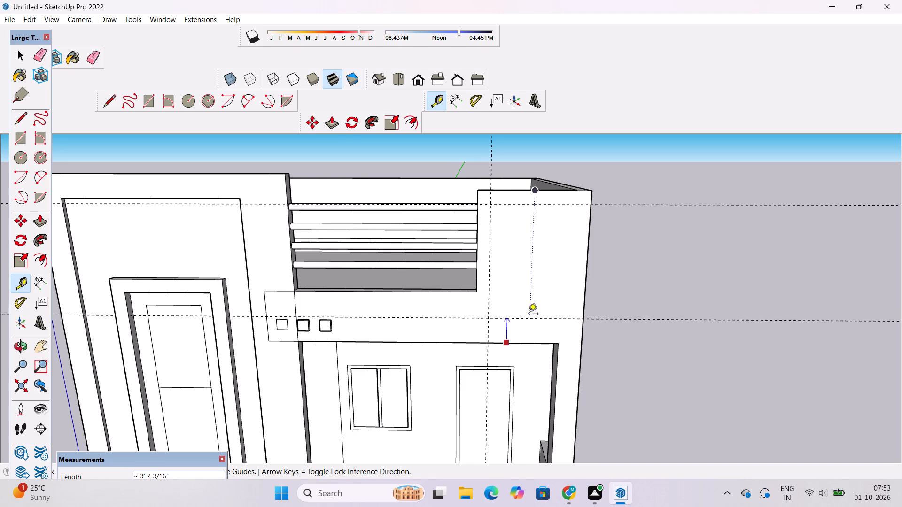
pyautogui.scroll(-2, 526, 316)
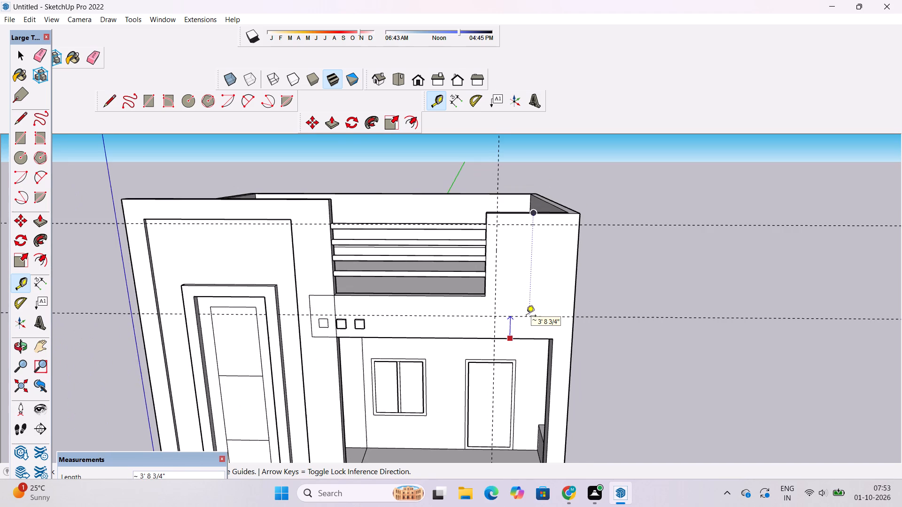
pyautogui.scroll(5, 526, 316)
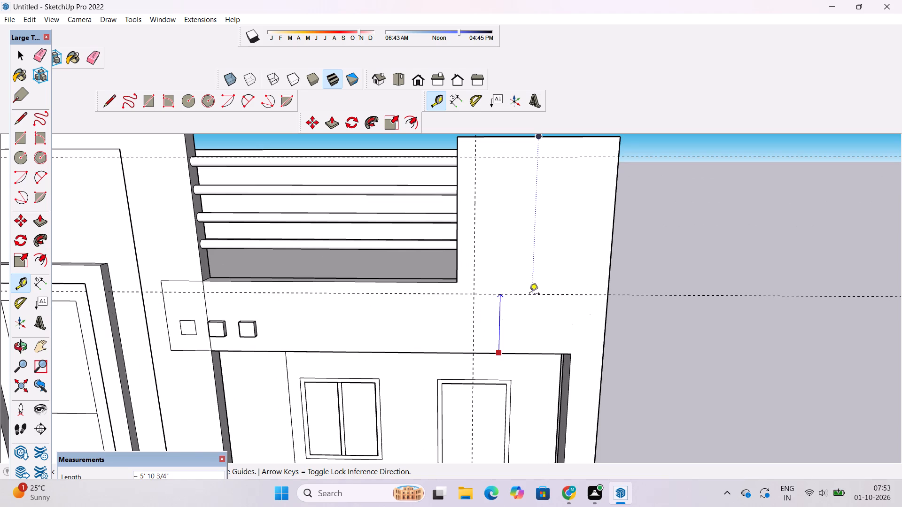
pyautogui.click(517, 326)
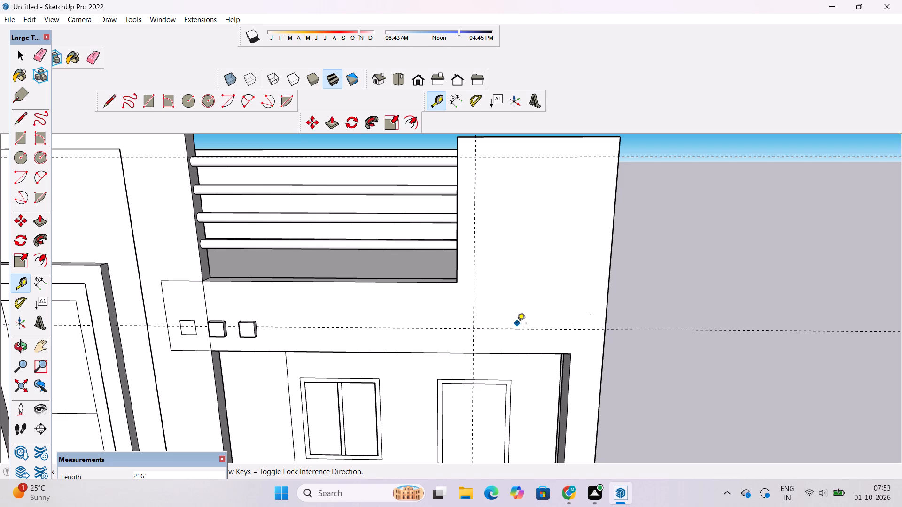
# Outline a panel about 12' 6" wide and 15' 10" high along the guides, ending at the parapet wall's outer edge.
pyautogui.press('l')
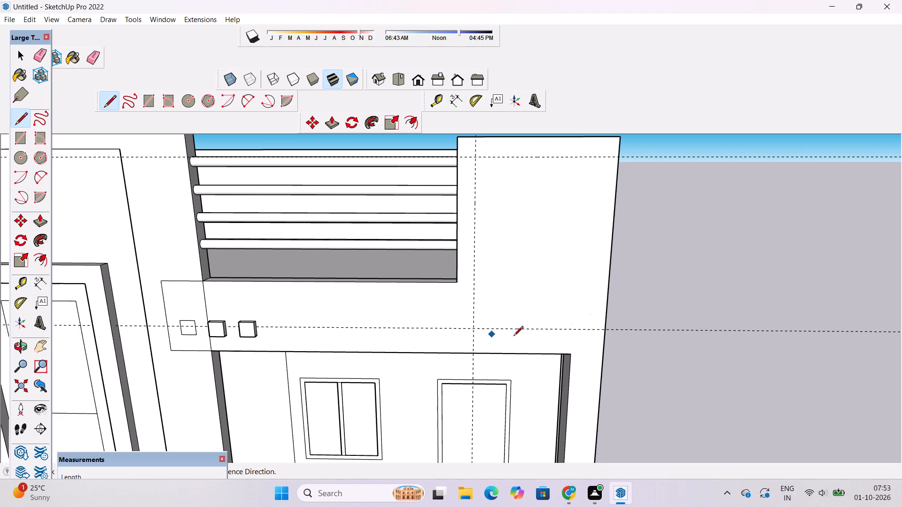
pyautogui.click(604, 330)
pyautogui.click(473, 331)
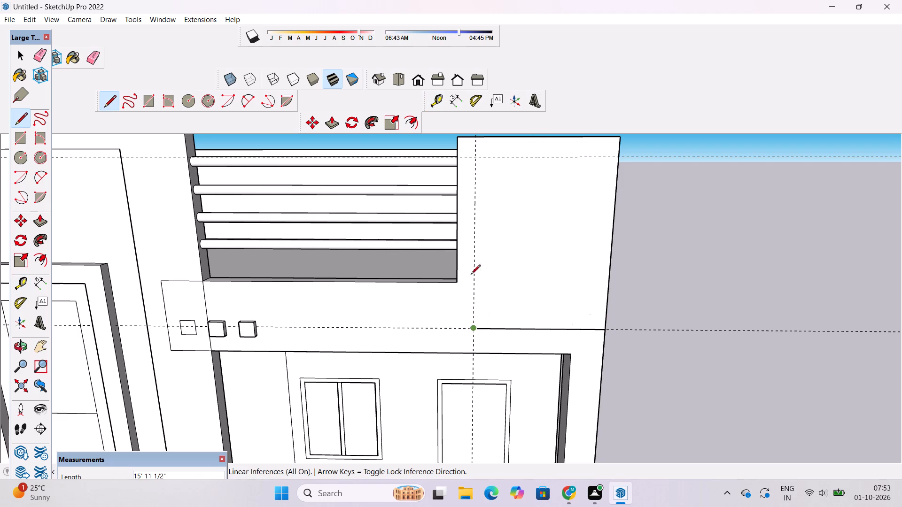
pyautogui.click(478, 158)
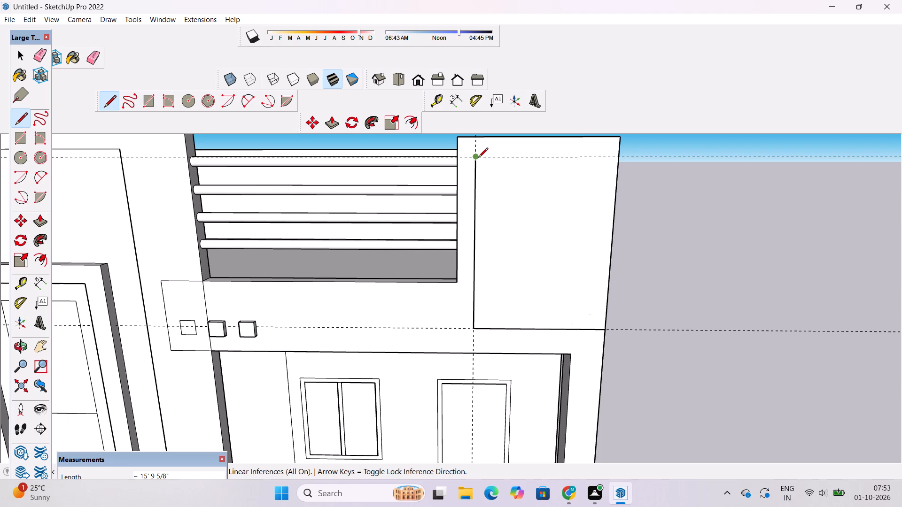
pyautogui.click(617, 160)
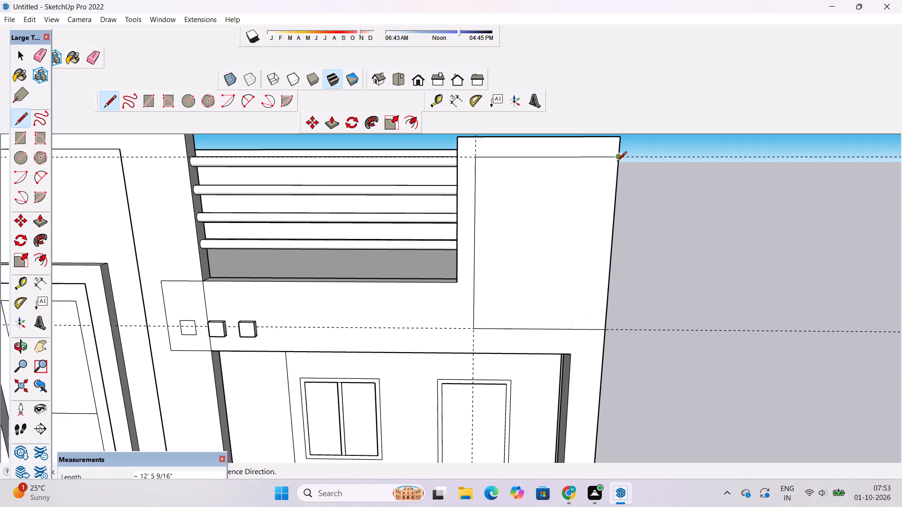
# Erase the two horizontal guides and the vertical guide around the parapet panel.
pyautogui.press('space')
pyautogui.press('e')
pyautogui.scroll(-4, 617, 162)
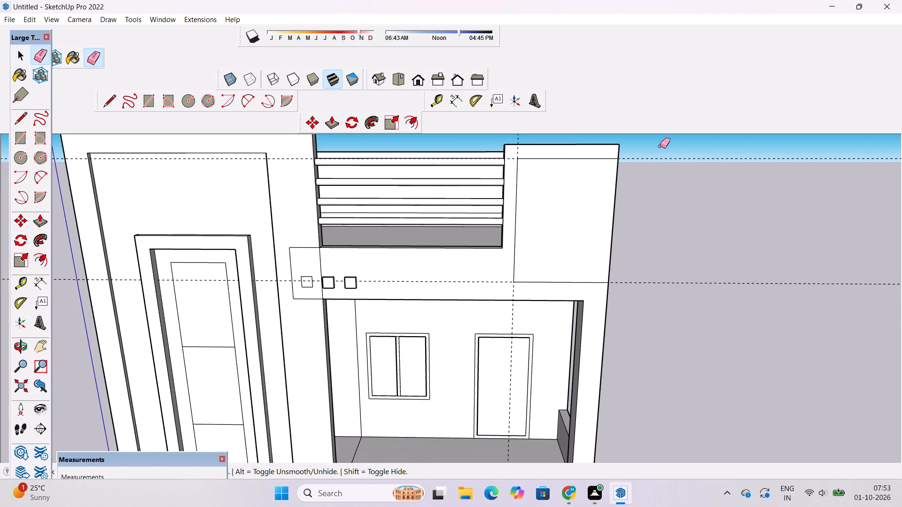
pyautogui.moveTo(663, 147); pyautogui.dragTo(666, 297)
pyautogui.scroll(-6, 529, 293)
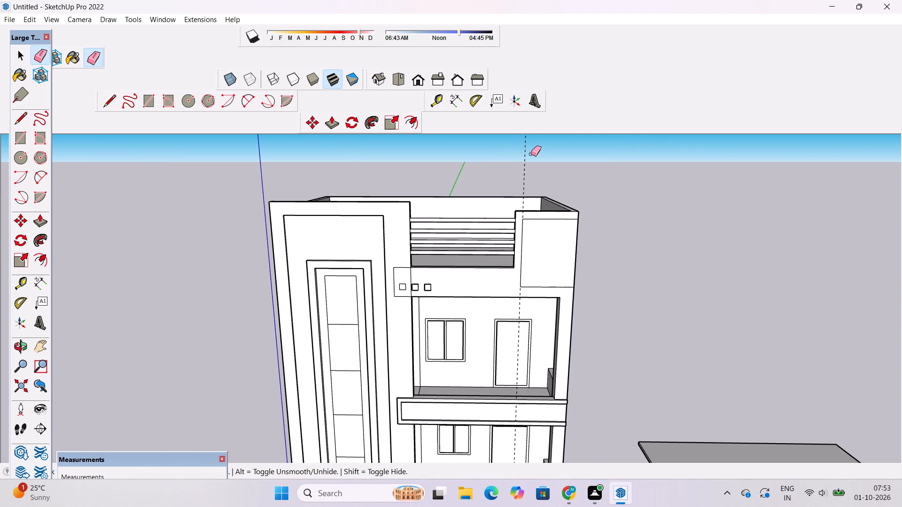
pyautogui.moveTo(531, 154); pyautogui.dragTo(522, 167)
pyautogui.scroll(4, 522, 167)
# Draw a 7' vertical line below the railing opening's corner to the balcony opening, and extend the opening's top edge about 3' 1" to the outer edge.
pyautogui.press('o')
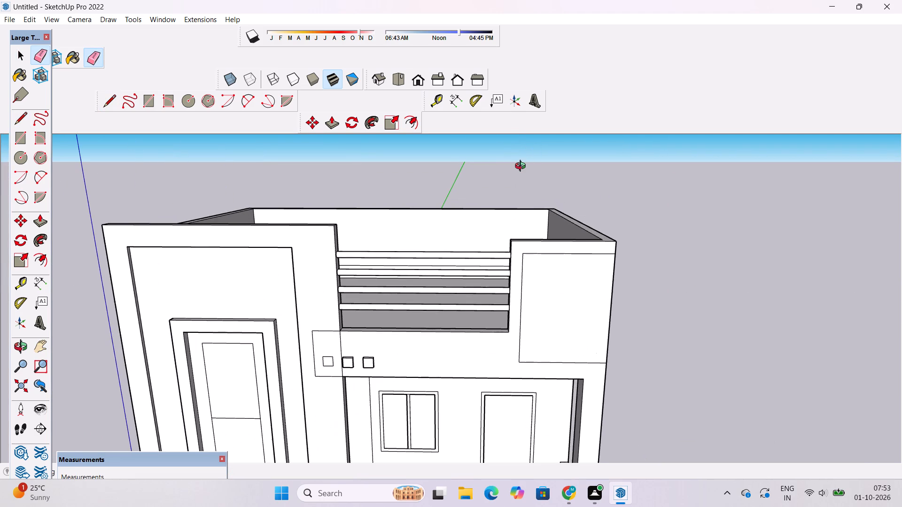
pyautogui.scroll(-6, 522, 167)
pyautogui.keyDown('shift'); pyautogui.moveTo(563, 249); pyautogui.dragTo(553, 231); pyautogui.keyUp('shift')
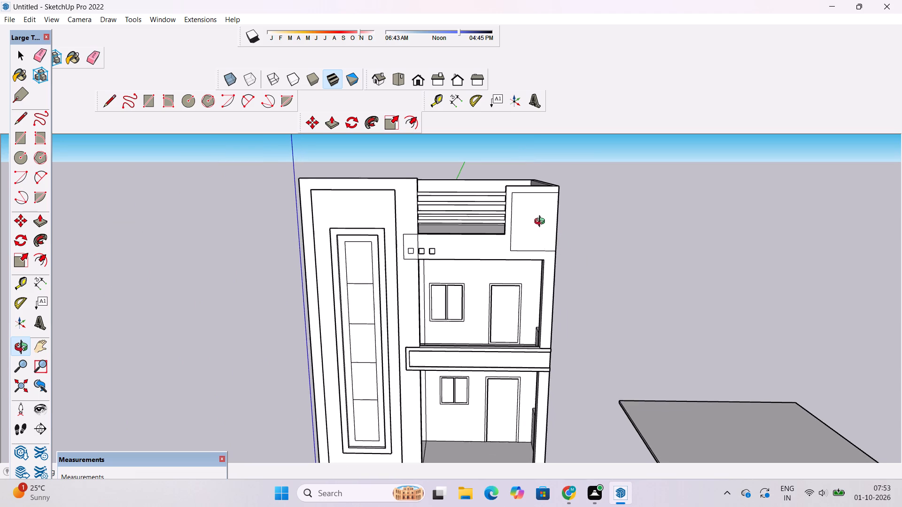
pyautogui.scroll(3, 539, 223)
pyautogui.keyDown('shift'); pyautogui.moveTo(489, 244); pyautogui.dragTo(460, 252); pyautogui.keyUp('shift')
pyautogui.keyDown('shift'); pyautogui.moveTo(461, 276); pyautogui.dragTo(452, 247); pyautogui.keyUp('shift')
pyautogui.keyDown('shift'); pyautogui.scroll(3, 455, 235); pyautogui.keyUp('shift')
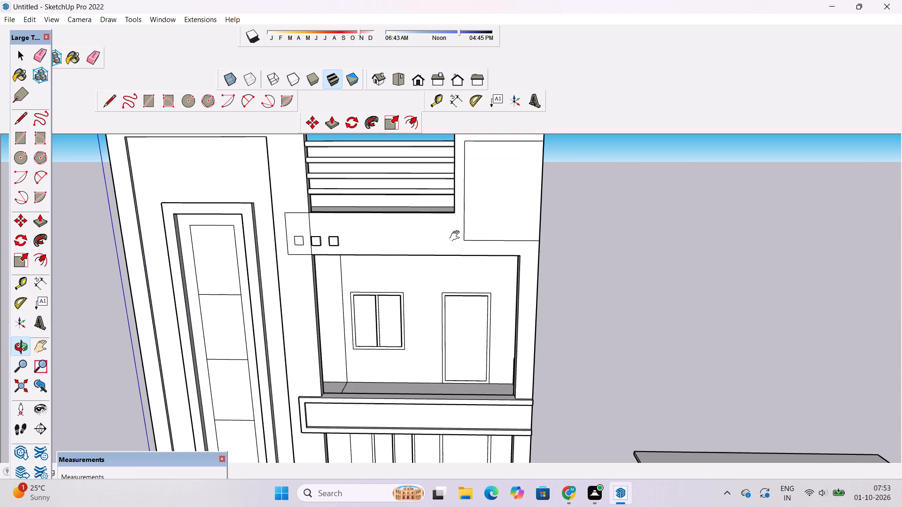
pyautogui.keyDown('shift'); pyautogui.moveTo(464, 247); pyautogui.dragTo(463, 236); pyautogui.keyUp('shift')
pyautogui.scroll(2, 462, 230)
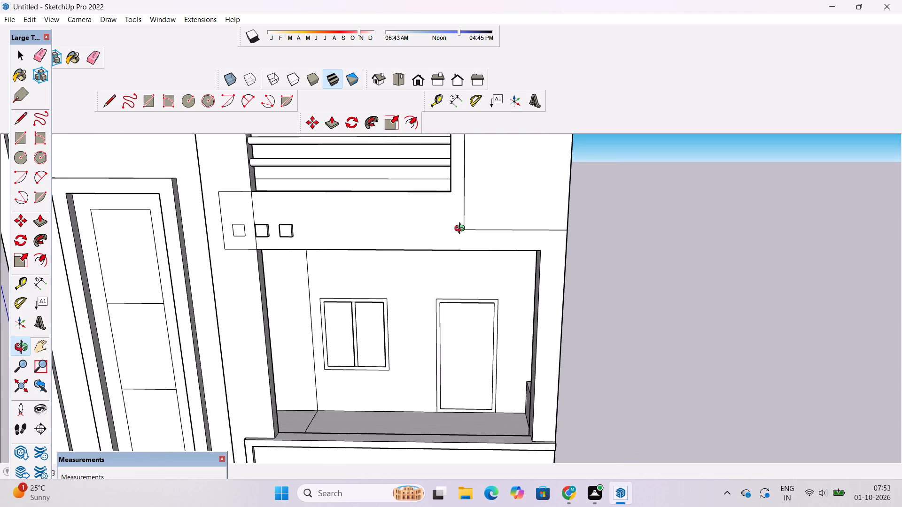
pyautogui.press('l')
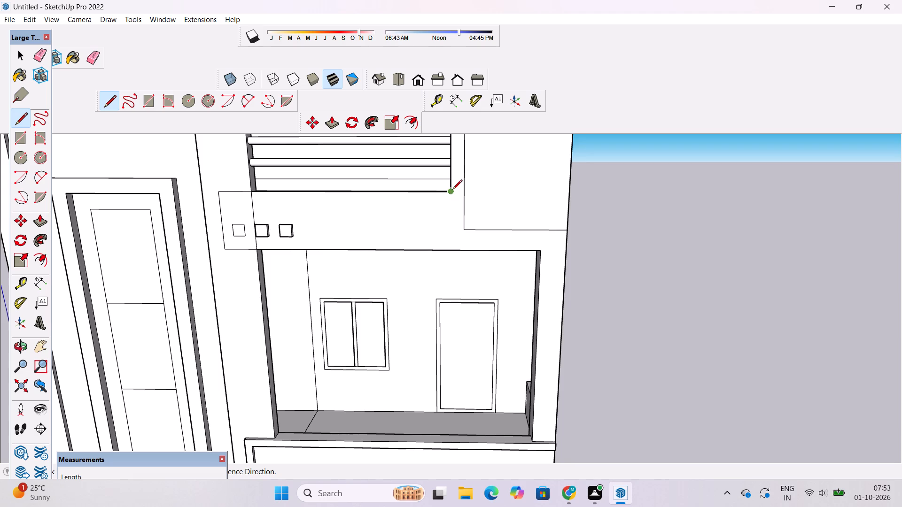
pyautogui.click(450, 193)
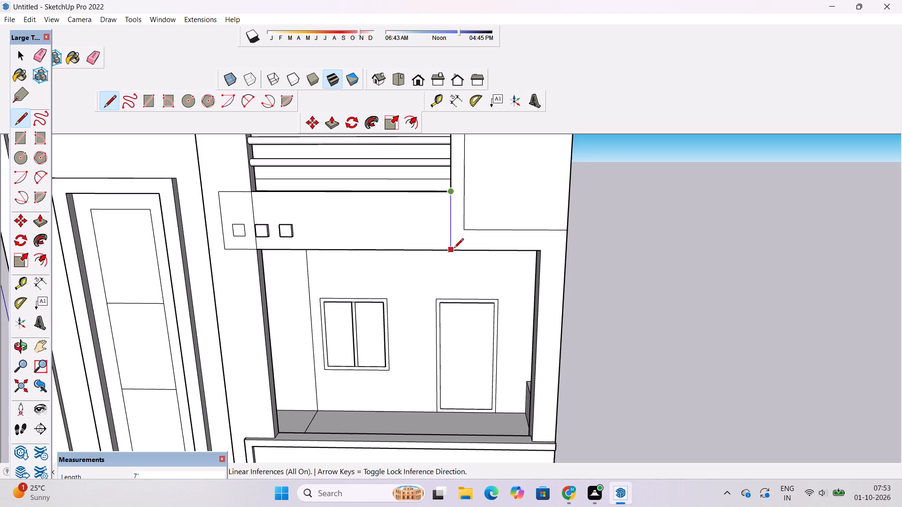
pyautogui.click(454, 249)
pyautogui.click(542, 250)
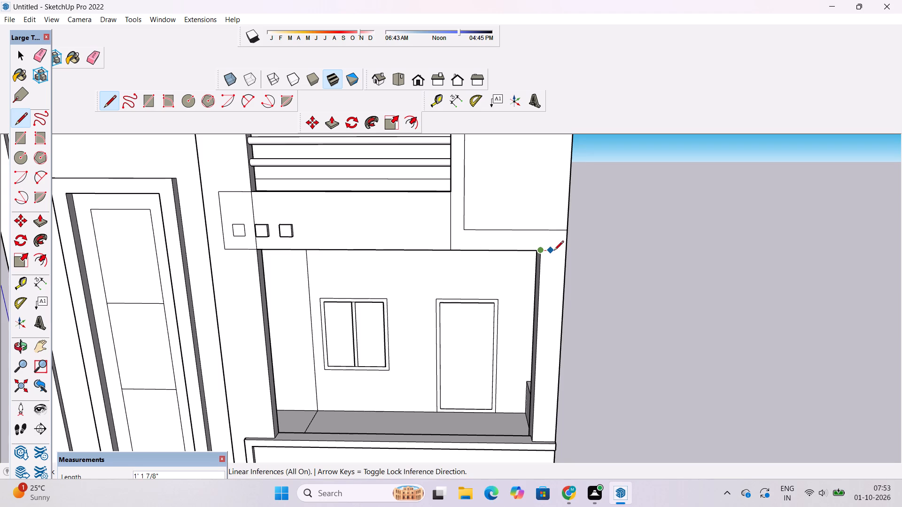
pyautogui.click(567, 250)
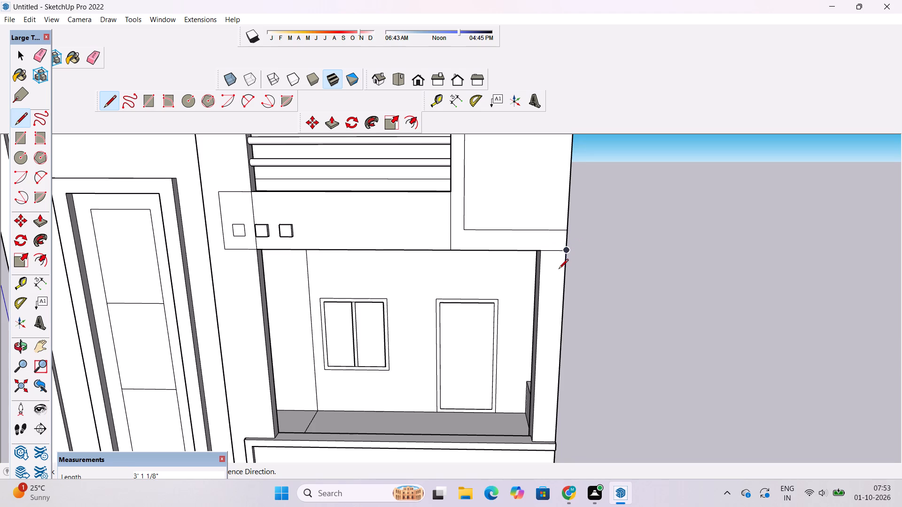
pyautogui.press('space')
# Push/Pull the border face around the parapet panel outward by 8".
pyautogui.write('o')
pyautogui.scroll(-7, 542, 257)
pyautogui.keyDown('shift'); pyautogui.moveTo(543, 240); pyautogui.dragTo(551, 288); pyautogui.keyUp('shift')
pyautogui.scroll(4, 549, 250)
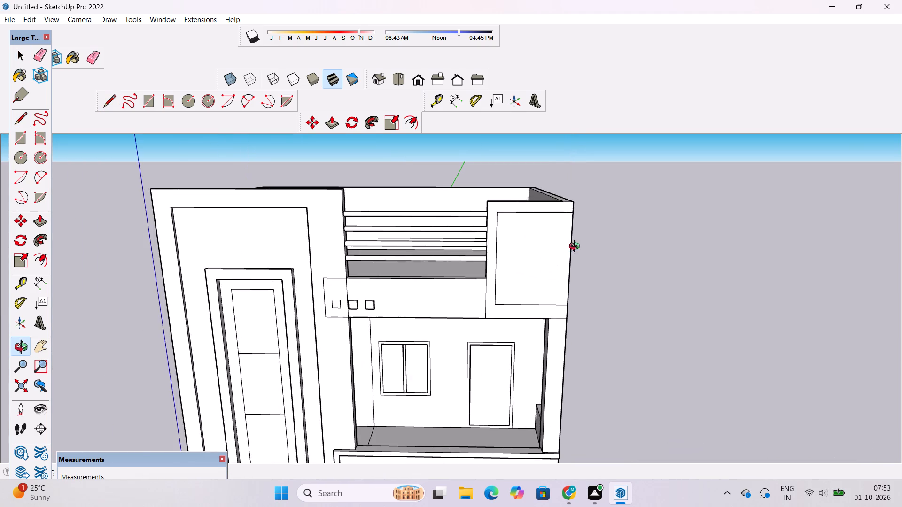
pyautogui.moveTo(576, 247); pyautogui.dragTo(436, 270)
pyautogui.keyDown('shift'); pyautogui.moveTo(452, 261); pyautogui.dragTo(485, 245); pyautogui.keyUp('shift')
pyautogui.moveTo(493, 255); pyautogui.dragTo(457, 266)
pyautogui.scroll(2, 472, 257)
pyautogui.keyDown('shift'); pyautogui.moveTo(475, 259); pyautogui.dragTo(480, 196); pyautogui.keyUp('shift')
pyautogui.moveTo(549, 226); pyautogui.dragTo(479, 244)
pyautogui.scroll(-5, 479, 244)
pyautogui.keyDown('shift'); pyautogui.moveTo(479, 244); pyautogui.dragTo(530, 244); pyautogui.keyUp('shift')
pyautogui.scroll(1, 530, 244)
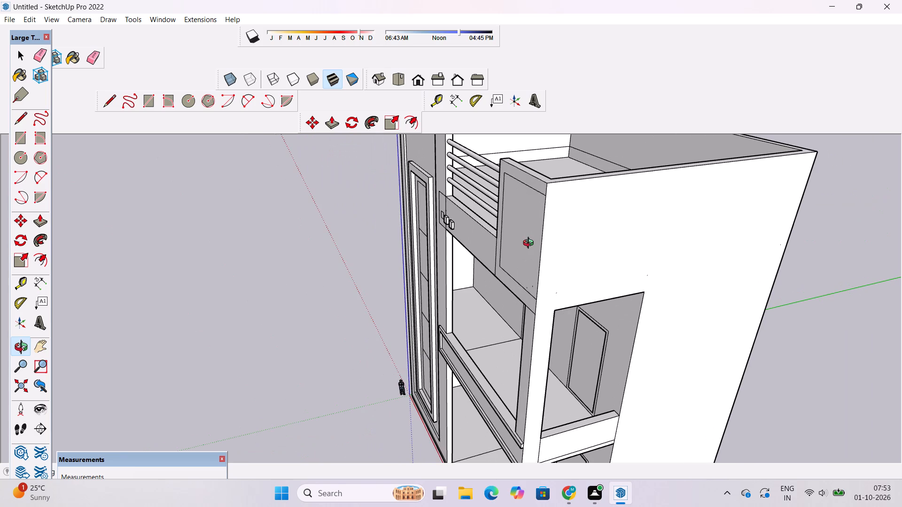
pyautogui.press('p')
pyautogui.scroll(-3, 538, 200)
pyautogui.scroll(2, 534, 184)
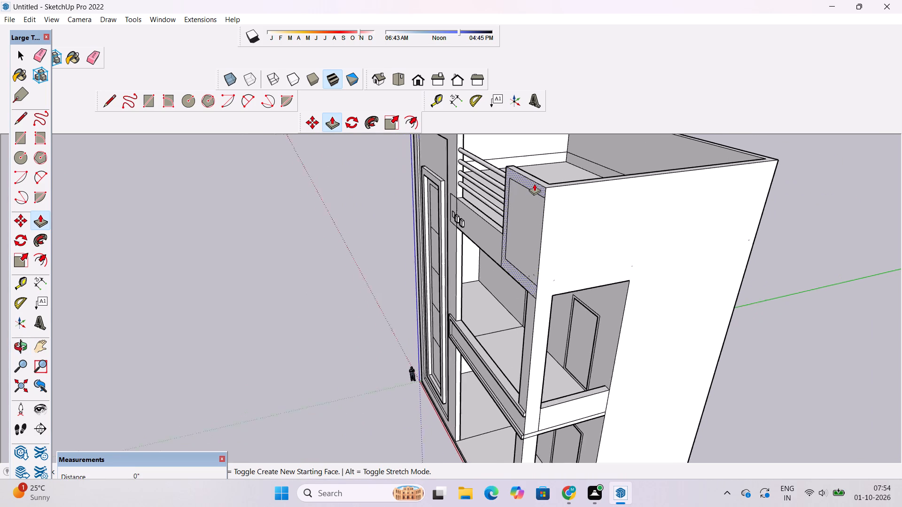
pyautogui.scroll(2, 534, 184)
pyautogui.click(534, 184)
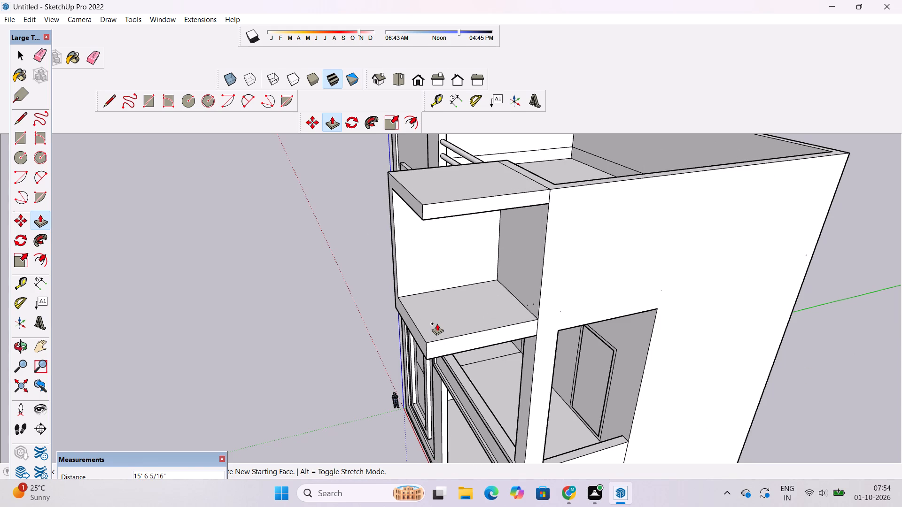
pyautogui.press('8')
pyautogui.hotkey('shift', '"')
pyautogui.press('Return')
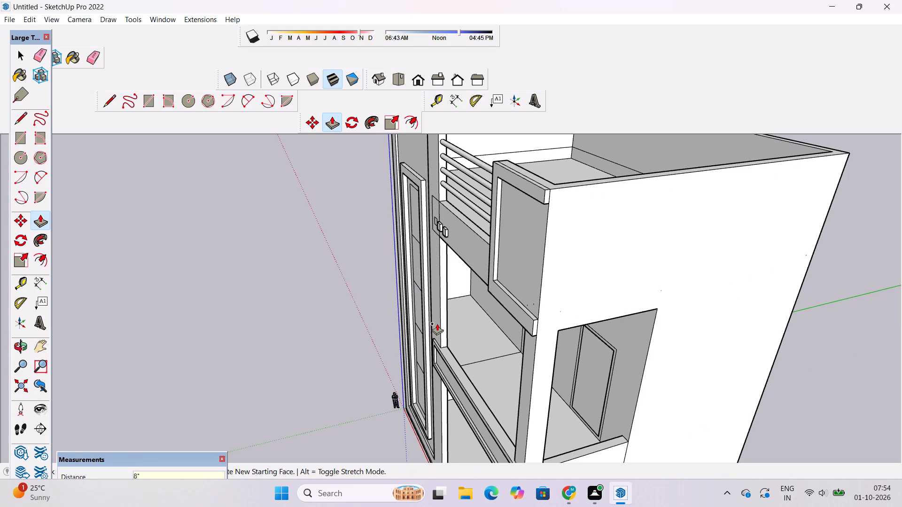
# Erase the leftover seam edges on the inner side and top of the raised parapet border, including the short one at the railing base.
pyautogui.press('o')
pyautogui.scroll(-10, 444, 310)
pyautogui.moveTo(460, 290); pyautogui.dragTo(592, 294)
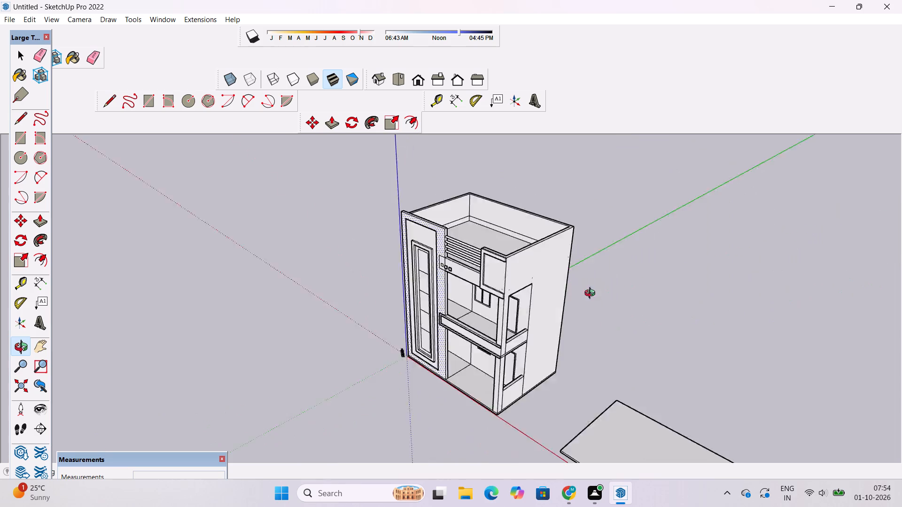
pyautogui.moveTo(592, 294); pyautogui.dragTo(671, 274)
pyautogui.scroll(10, 467, 262)
pyautogui.moveTo(560, 225); pyautogui.dragTo(561, 295)
pyautogui.scroll(8, 477, 277)
pyautogui.moveTo(431, 322); pyautogui.dragTo(652, 237)
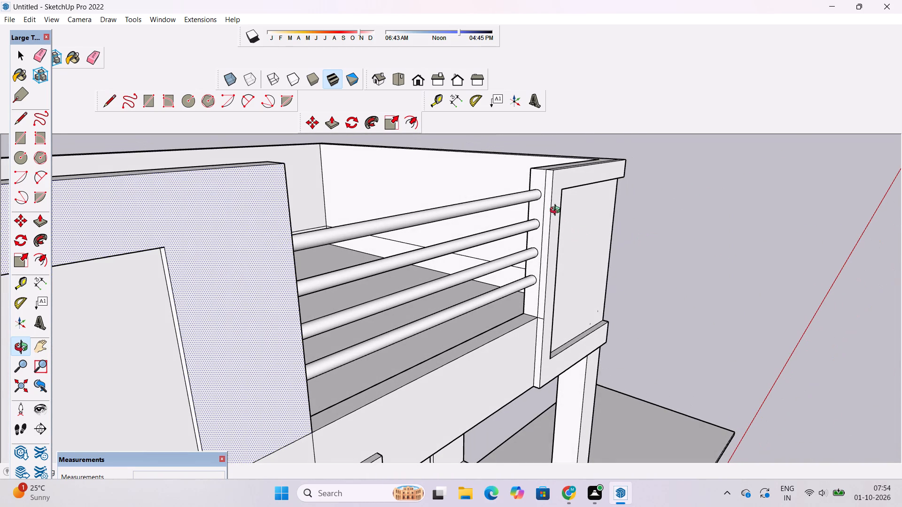
pyautogui.keyDown('shift'); pyautogui.moveTo(557, 209); pyautogui.dragTo(584, 253); pyautogui.keyUp('shift')
pyautogui.scroll(4, 574, 251)
pyautogui.press('e')
pyautogui.scroll(2, 573, 248)
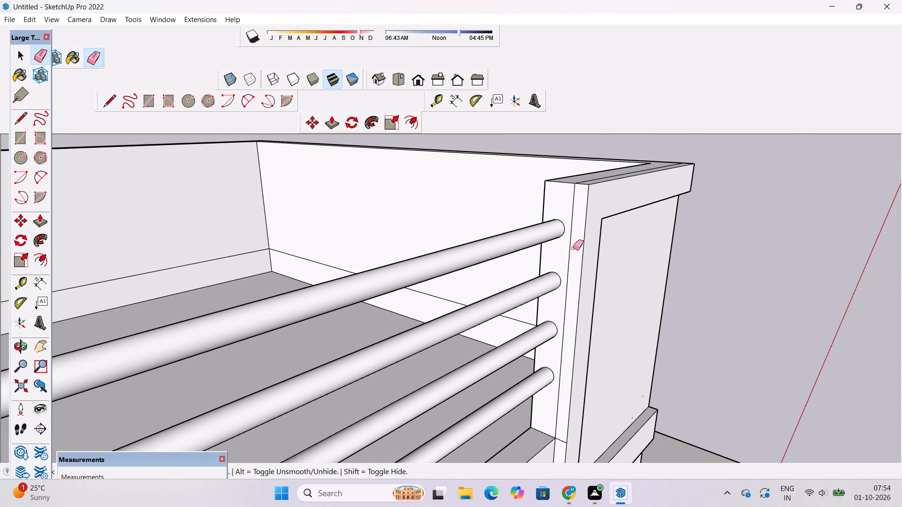
pyautogui.moveTo(572, 234); pyautogui.dragTo(567, 241)
pyautogui.scroll(9, 609, 171)
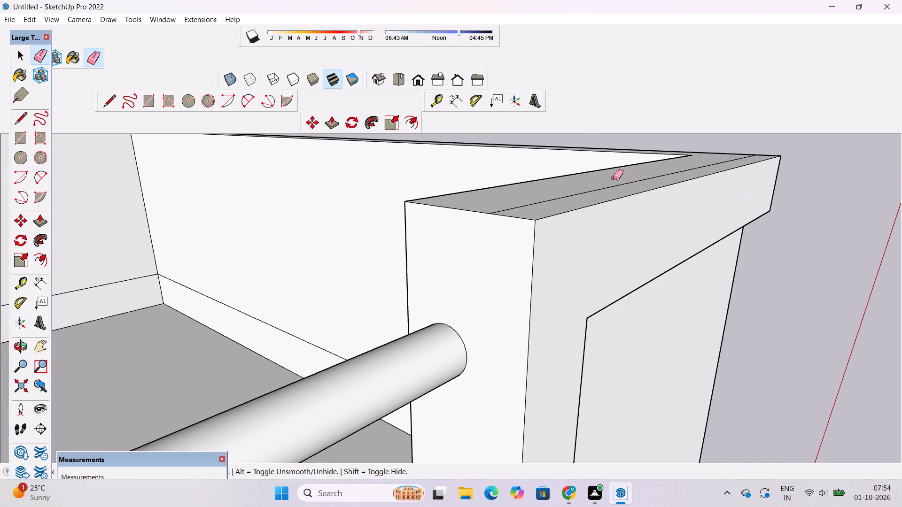
pyautogui.click(616, 187)
pyautogui.moveTo(617, 183); pyautogui.dragTo(617, 187)
pyautogui.scroll(-10, 588, 169)
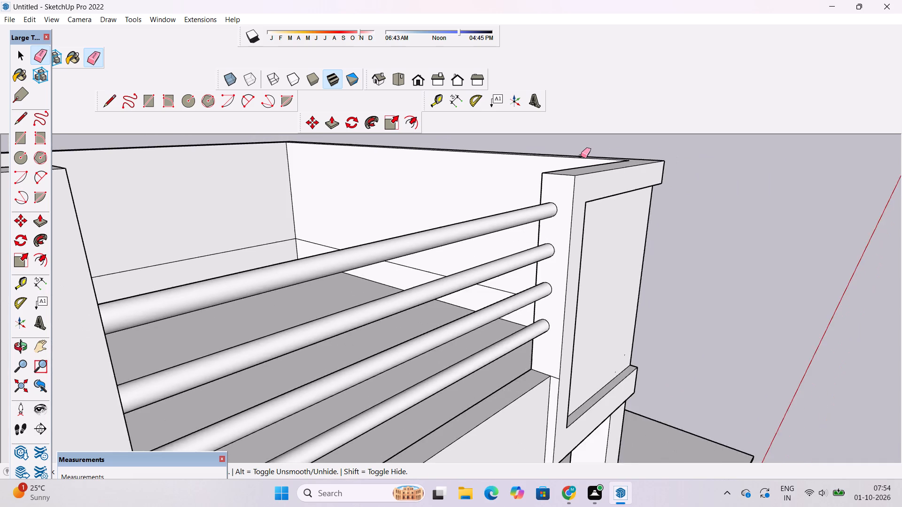
pyautogui.scroll(-5, 581, 156)
pyautogui.scroll(14, 585, 287)
pyautogui.moveTo(549, 225); pyautogui.dragTo(550, 224)
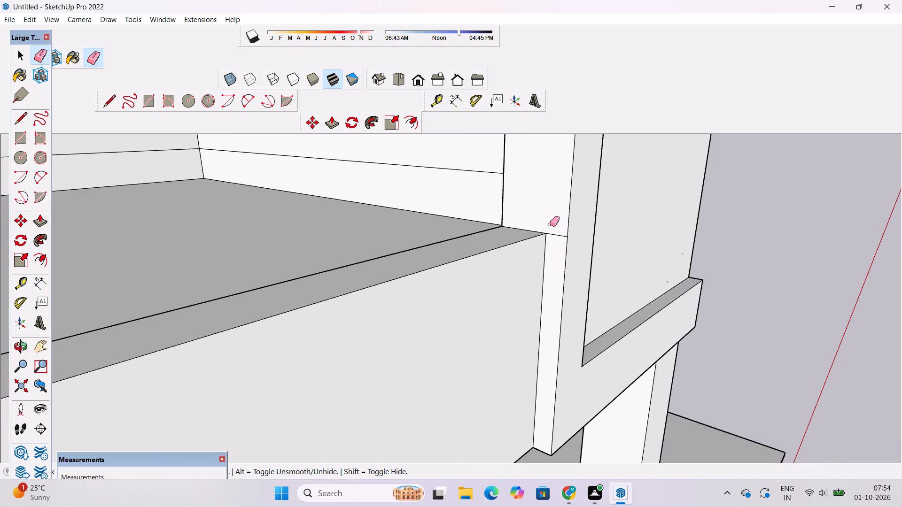
pyautogui.moveTo(550, 224); pyautogui.dragTo(553, 238)
# Erase the leftover seam edges on the underside of the raised parapet border above the balcony opening.
pyautogui.press('o')
pyautogui.scroll(-9, 540, 236)
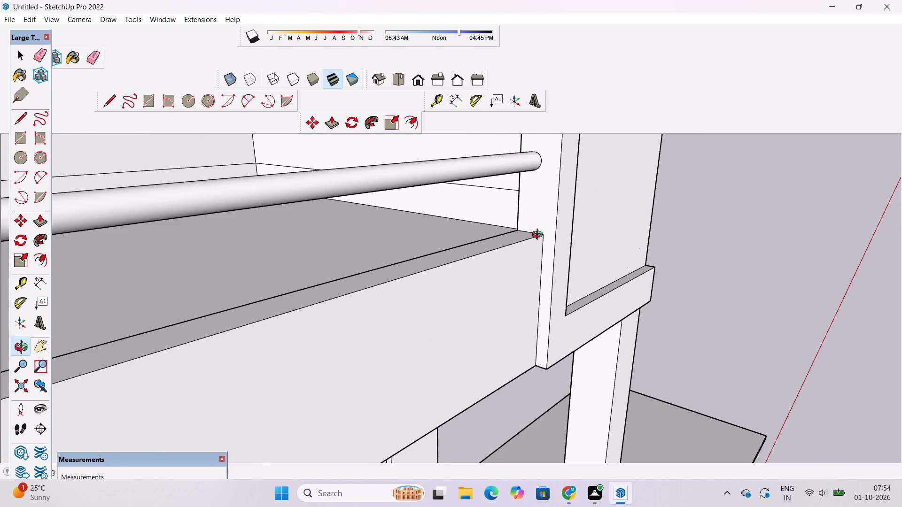
pyautogui.scroll(-2, 539, 236)
pyautogui.moveTo(657, 290); pyautogui.dragTo(498, 293)
pyautogui.scroll(-8, 583, 275)
pyautogui.moveTo(610, 335); pyautogui.dragTo(614, 221)
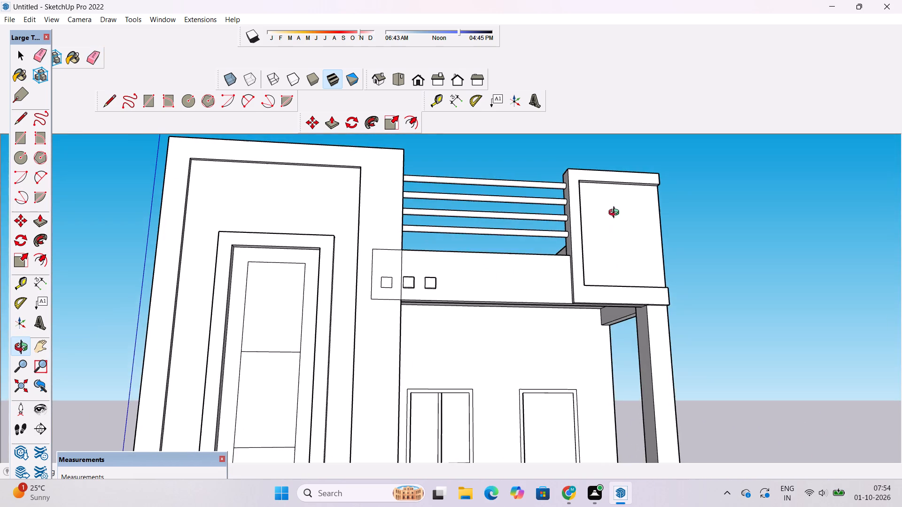
pyautogui.scroll(4, 647, 296)
pyautogui.moveTo(630, 325); pyautogui.dragTo(622, 241)
pyautogui.scroll(4, 604, 295)
pyautogui.moveTo(601, 294); pyautogui.dragTo(601, 275)
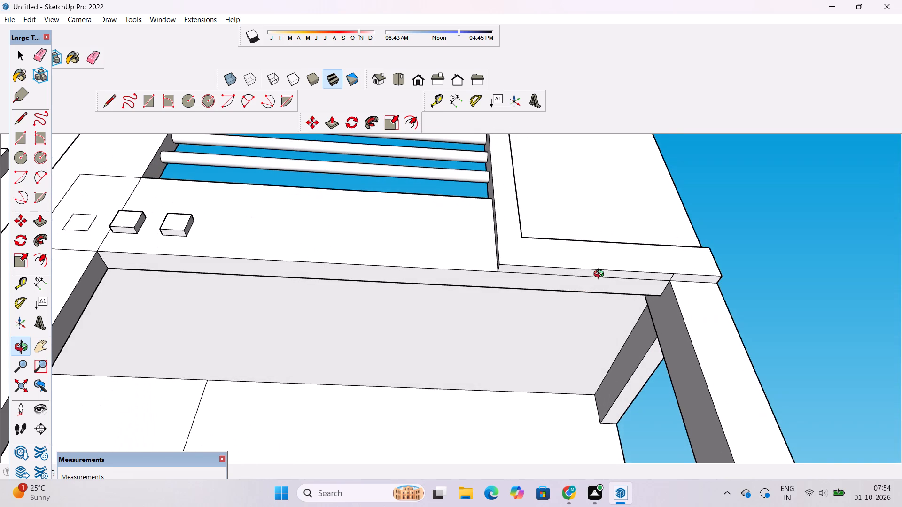
pyautogui.scroll(2, 601, 275)
pyautogui.press('e')
pyautogui.scroll(4, 601, 275)
pyautogui.moveTo(602, 273); pyautogui.dragTo(602, 282)
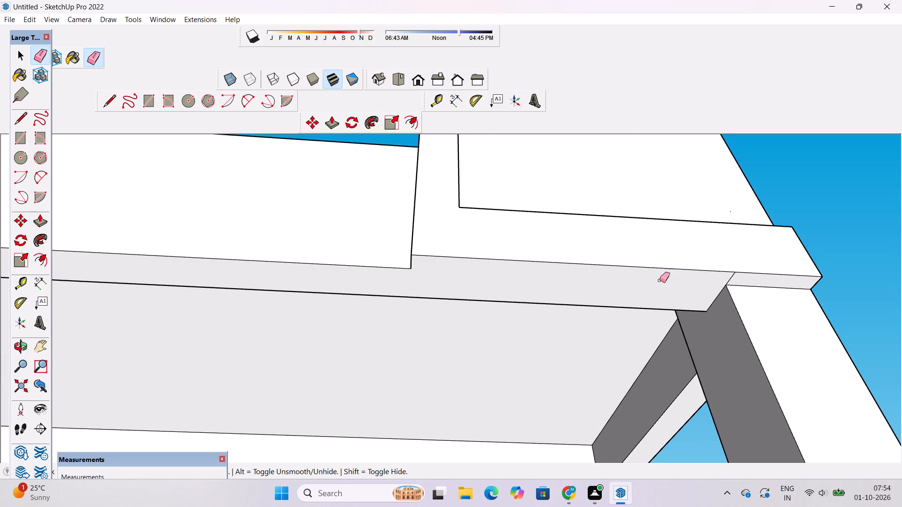
pyautogui.click(731, 277)
# Examine the front facade from the parapet down to the ground floor, along with the separate slab beside the house.
pyautogui.press('o')
pyautogui.scroll(-17, 563, 225)
pyautogui.moveTo(572, 218); pyautogui.dragTo(570, 332)
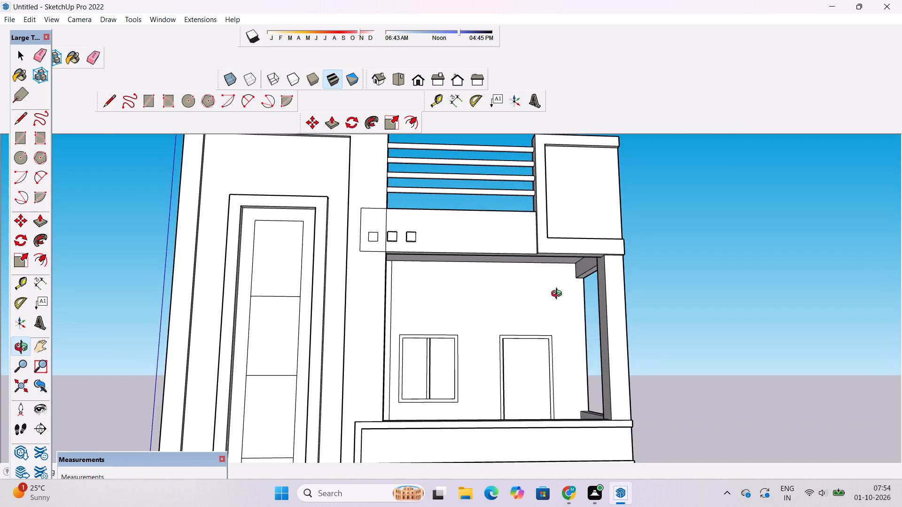
pyautogui.scroll(-3, 560, 287)
pyautogui.moveTo(584, 267); pyautogui.dragTo(593, 362)
pyautogui.keyDown('shift'); pyautogui.moveTo(592, 349); pyautogui.dragTo(599, 319); pyautogui.keyUp('shift')
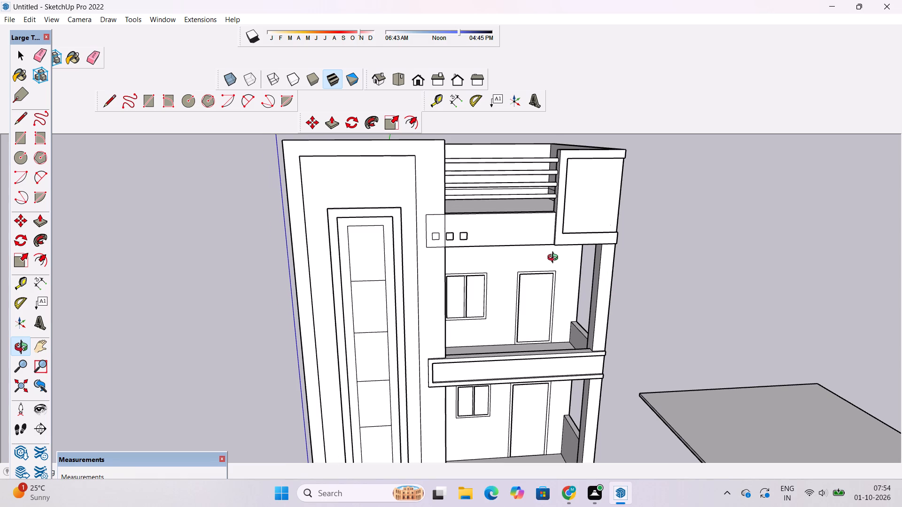
pyautogui.scroll(-4, 555, 259)
pyautogui.keyDown('shift'); pyautogui.moveTo(559, 275); pyautogui.dragTo(564, 264); pyautogui.keyUp('shift')
pyautogui.scroll(4, 479, 220)
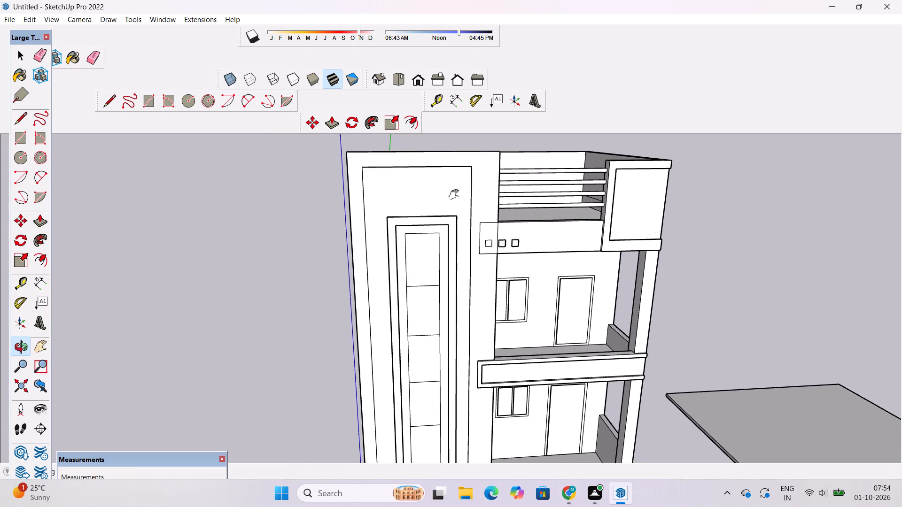
pyautogui.keyDown('shift'); pyautogui.moveTo(458, 197); pyautogui.dragTo(488, 221); pyautogui.keyUp('shift')
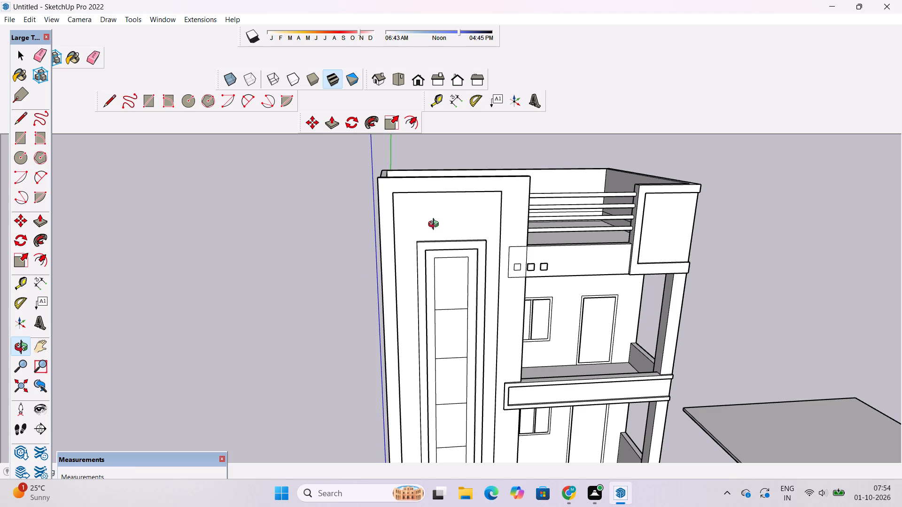
pyautogui.scroll(1, 435, 225)
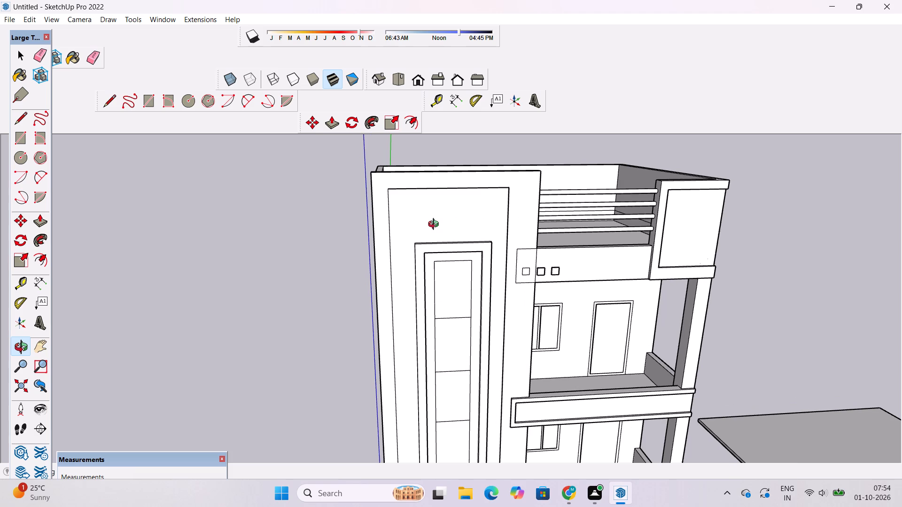
pyautogui.scroll(-5, 434, 220)
pyautogui.keyDown('shift'); pyautogui.moveTo(472, 240); pyautogui.dragTo(451, 257); pyautogui.keyUp('shift')
pyautogui.keyDown('shift'); pyautogui.moveTo(489, 295); pyautogui.dragTo(482, 265); pyautogui.keyUp('shift')
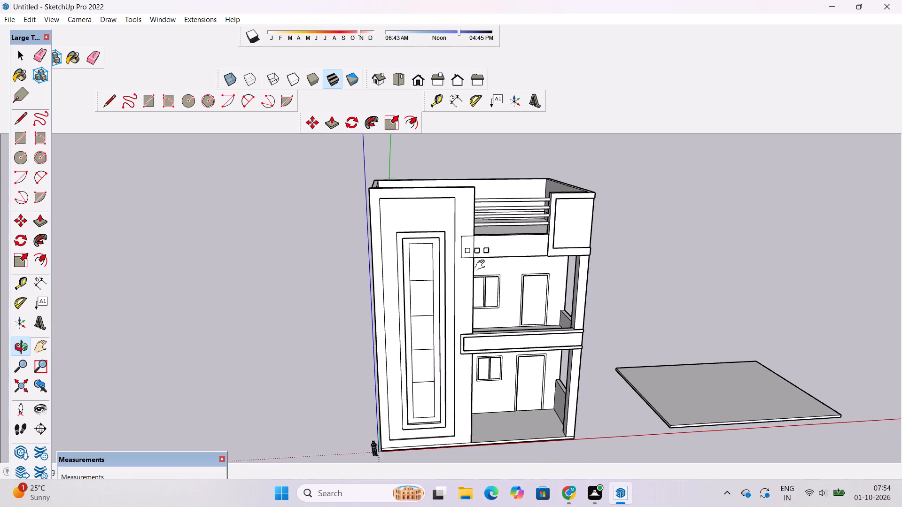
pyautogui.keyDown('shift'); pyautogui.moveTo(482, 265); pyautogui.dragTo(476, 246); pyautogui.keyUp('shift')
pyautogui.scroll(-6, 476, 245)
pyautogui.keyDown('shift'); pyautogui.moveTo(486, 289); pyautogui.dragTo(444, 209); pyautogui.keyUp('shift')
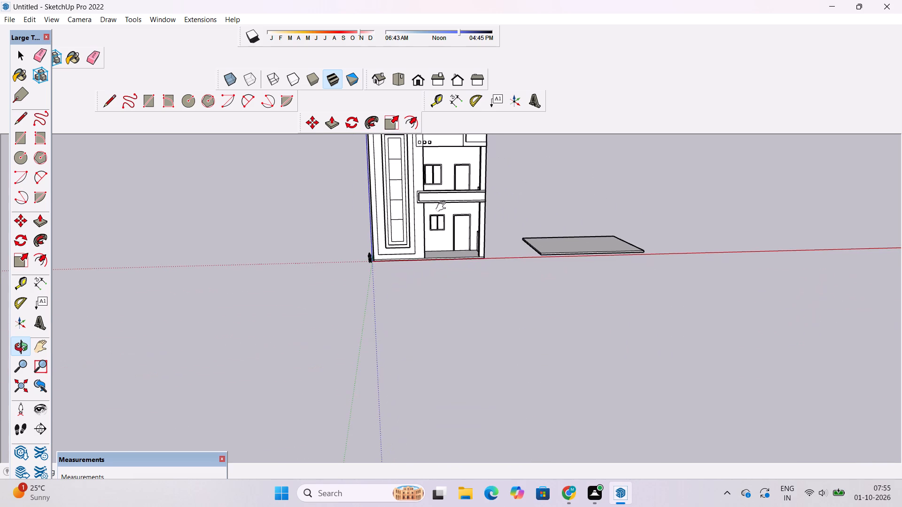
pyautogui.scroll(9, 427, 236)
pyautogui.moveTo(442, 242); pyautogui.dragTo(430, 248)
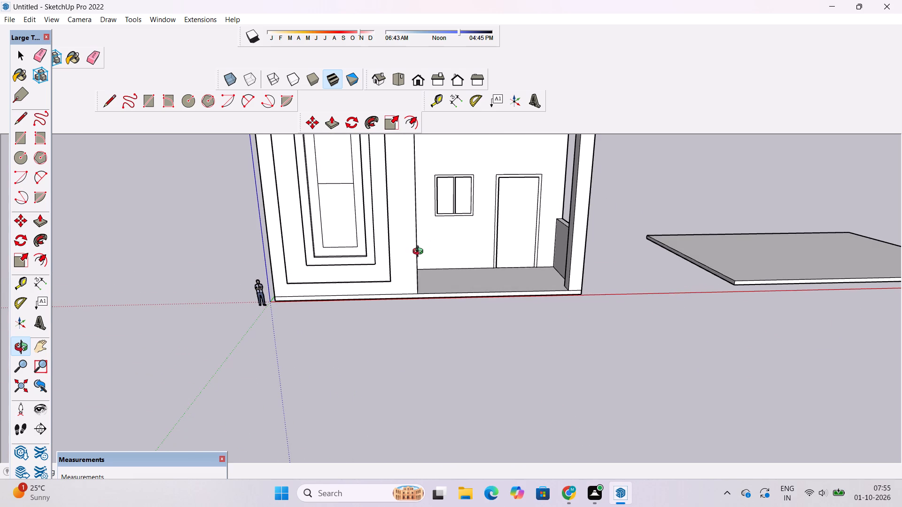
pyautogui.scroll(-2, 420, 253)
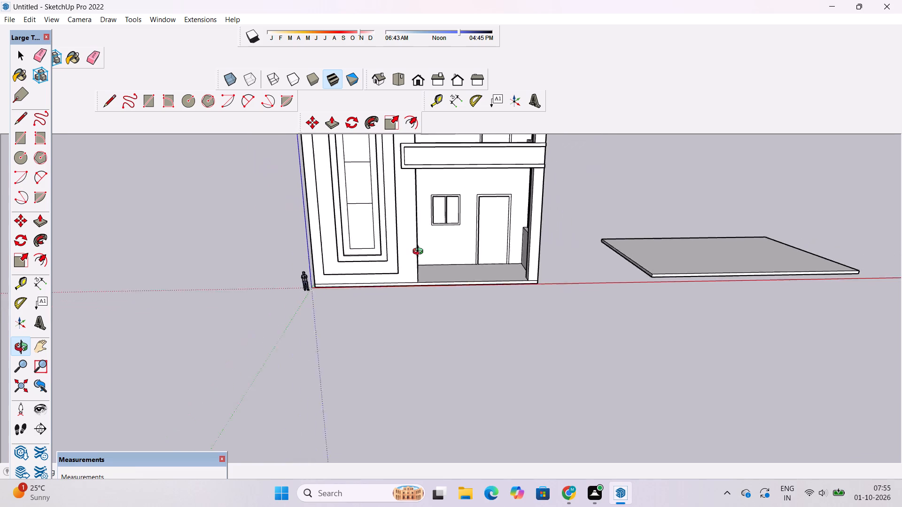
pyautogui.scroll(-2, 420, 253)
pyautogui.keyDown('shift'); pyautogui.moveTo(436, 251); pyautogui.dragTo(436, 277); pyautogui.keyUp('shift')
pyautogui.moveTo(499, 296); pyautogui.dragTo(555, 301)
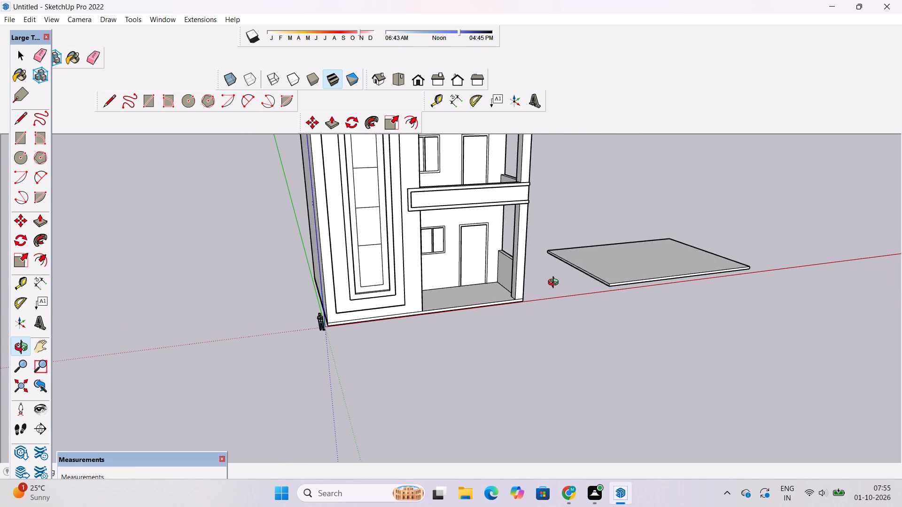
pyautogui.scroll(-2, 543, 246)
pyautogui.moveTo(544, 256); pyautogui.dragTo(540, 263)
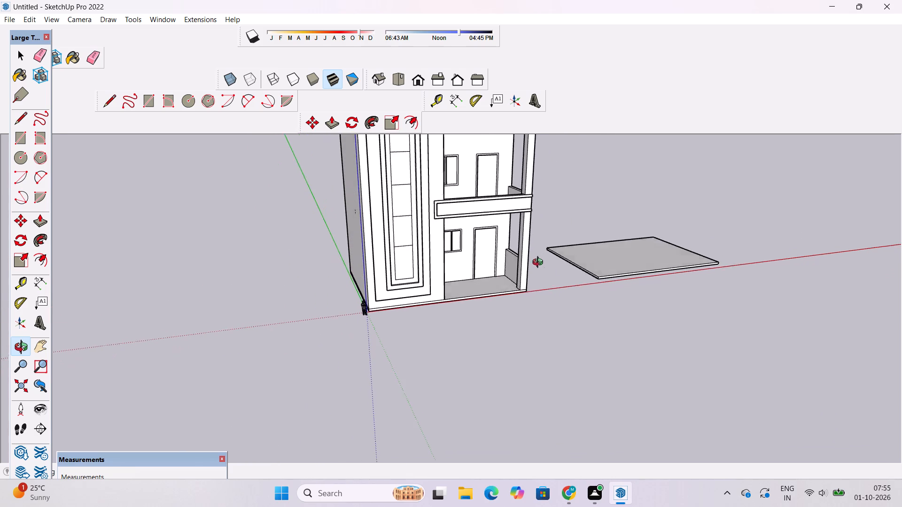
# Erase the leftover seam edges on the floor and back wall of the ground-floor porch.
pyautogui.moveTo(540, 263); pyautogui.dragTo(495, 283)
pyautogui.scroll(-2, 494, 282)
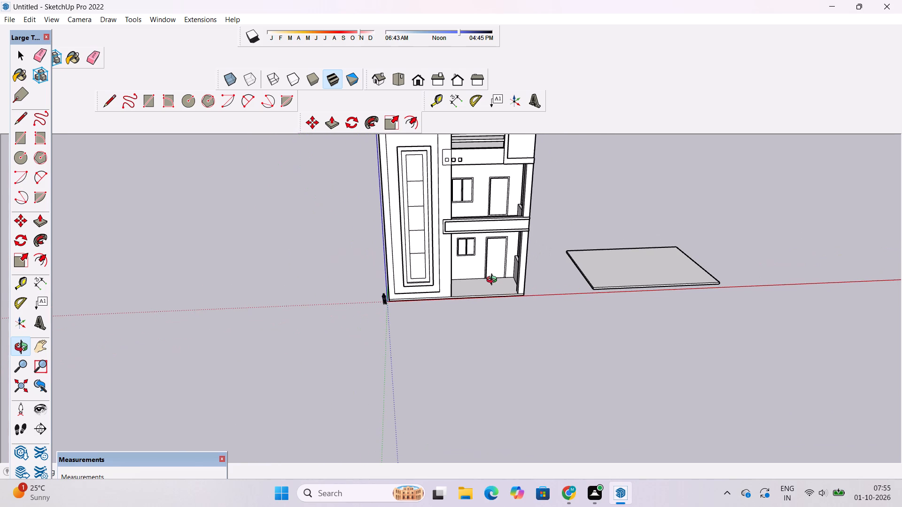
pyautogui.scroll(-2, 494, 281)
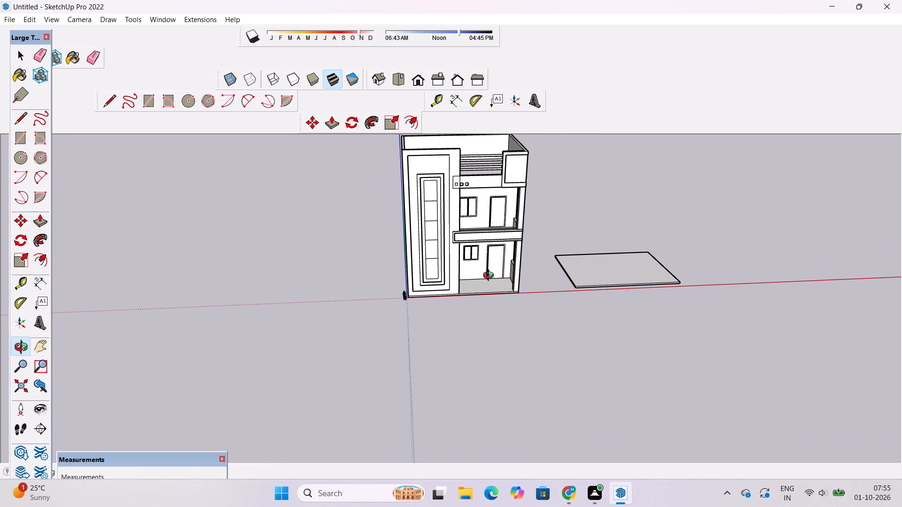
pyautogui.scroll(-2, 490, 277)
pyautogui.keyDown('shift'); pyautogui.moveTo(487, 286); pyautogui.dragTo(464, 327); pyautogui.keyUp('shift')
pyautogui.scroll(3, 463, 333)
pyautogui.keyDown('shift'); pyautogui.moveTo(461, 327); pyautogui.dragTo(451, 298); pyautogui.keyUp('shift')
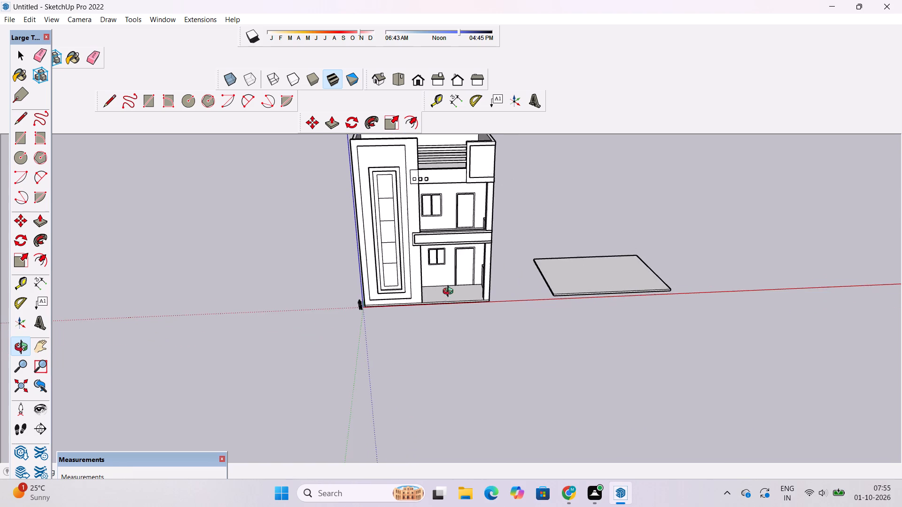
pyautogui.moveTo(461, 300); pyautogui.dragTo(447, 336)
pyautogui.scroll(8, 454, 314)
pyautogui.keyDown('shift'); pyautogui.moveTo(454, 275); pyautogui.dragTo(436, 339); pyautogui.keyUp('shift')
pyautogui.moveTo(433, 342); pyautogui.dragTo(344, 333)
pyautogui.scroll(5, 372, 295)
pyautogui.moveTo(404, 317); pyautogui.dragTo(435, 331)
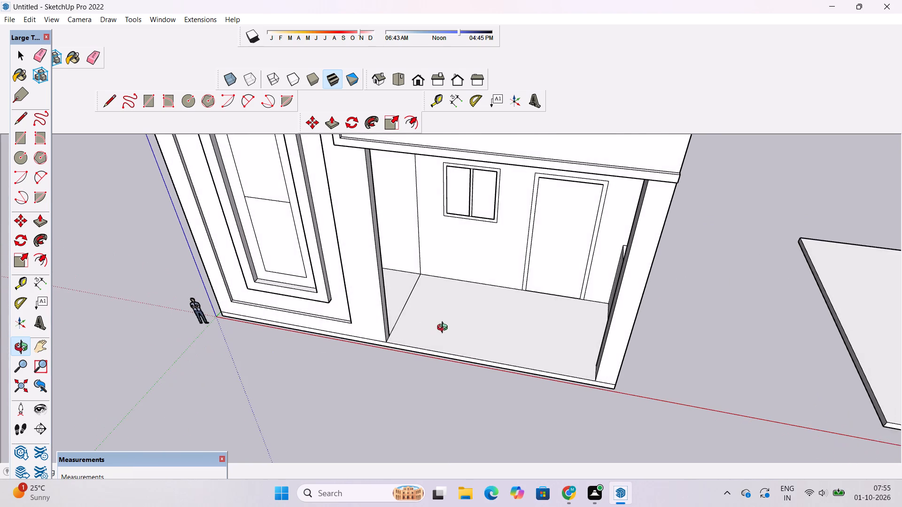
pyautogui.keyDown('shift'); pyautogui.moveTo(444, 329); pyautogui.dragTo(435, 346); pyautogui.keyUp('shift')
pyautogui.moveTo(435, 346); pyautogui.dragTo(446, 348)
pyautogui.press('e')
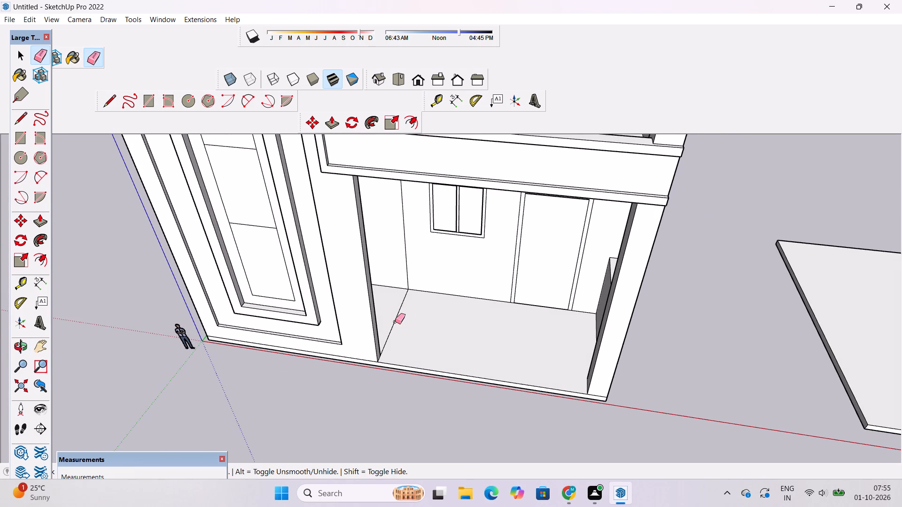
pyautogui.click(395, 321)
pyautogui.click(406, 272)
# Erase the vertical seam edge on the back wall of the upper-floor balcony, beside the window.
pyautogui.scroll(-9, 408, 342)
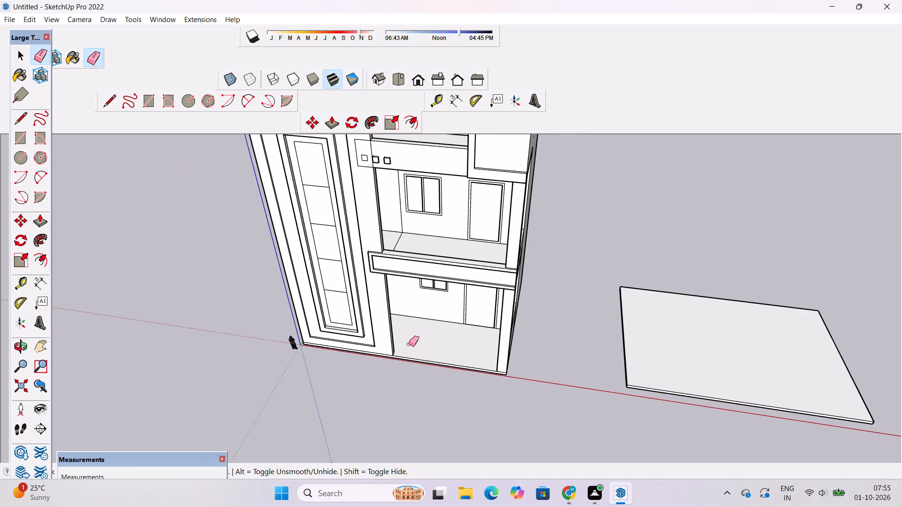
pyautogui.scroll(11, 405, 238)
pyautogui.click(398, 245)
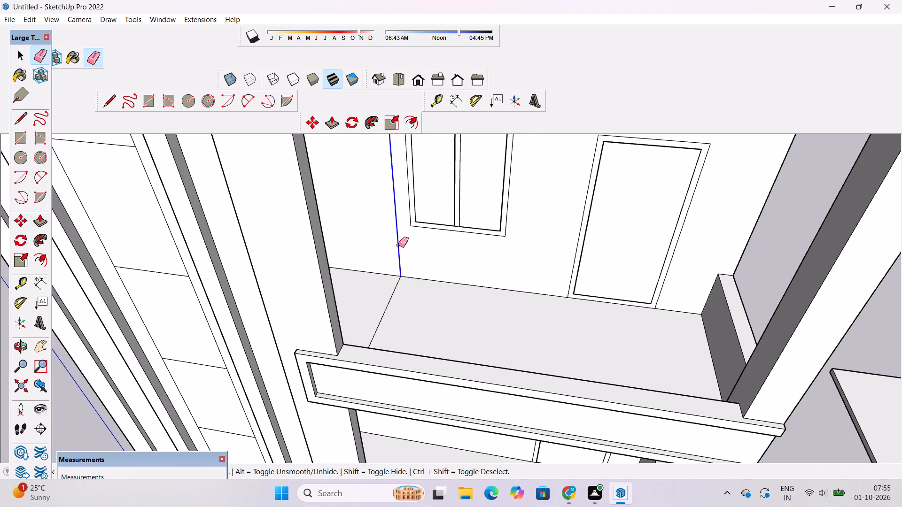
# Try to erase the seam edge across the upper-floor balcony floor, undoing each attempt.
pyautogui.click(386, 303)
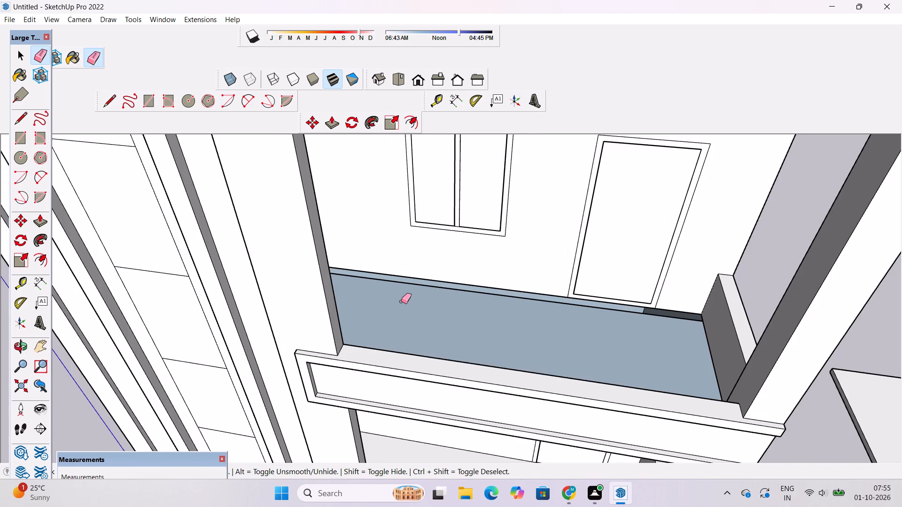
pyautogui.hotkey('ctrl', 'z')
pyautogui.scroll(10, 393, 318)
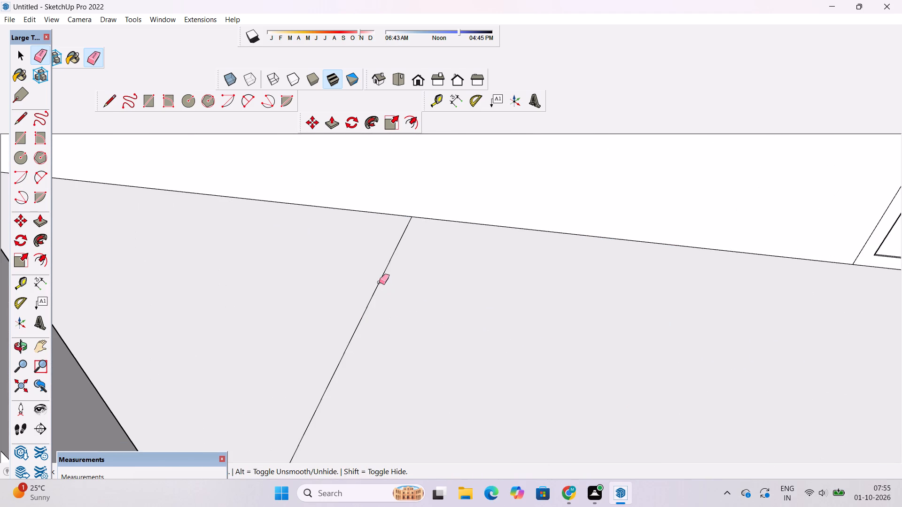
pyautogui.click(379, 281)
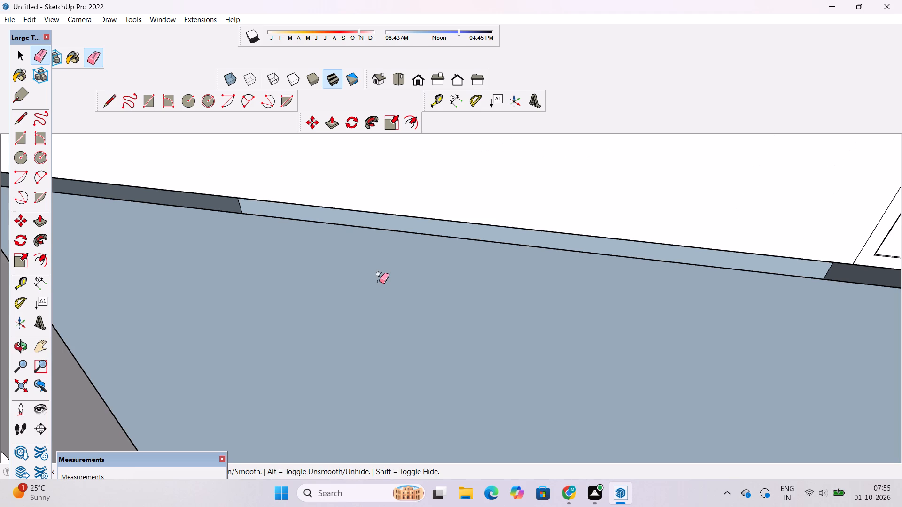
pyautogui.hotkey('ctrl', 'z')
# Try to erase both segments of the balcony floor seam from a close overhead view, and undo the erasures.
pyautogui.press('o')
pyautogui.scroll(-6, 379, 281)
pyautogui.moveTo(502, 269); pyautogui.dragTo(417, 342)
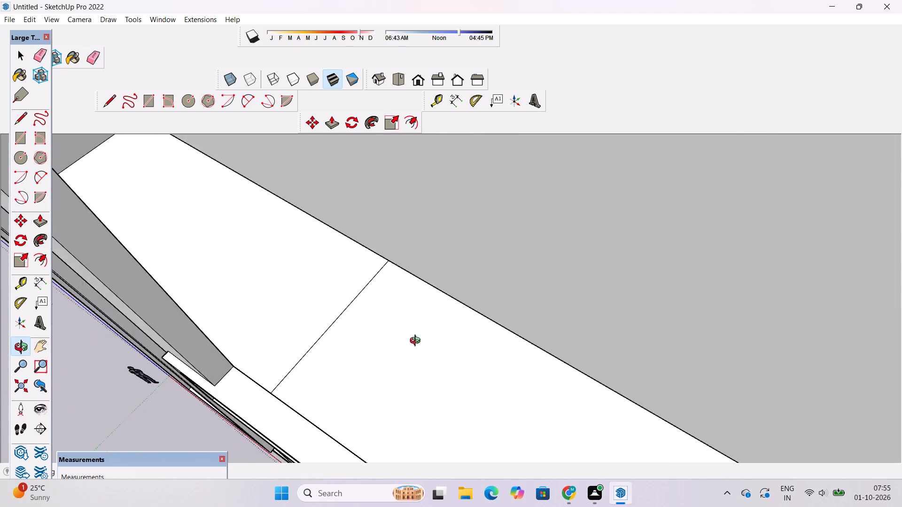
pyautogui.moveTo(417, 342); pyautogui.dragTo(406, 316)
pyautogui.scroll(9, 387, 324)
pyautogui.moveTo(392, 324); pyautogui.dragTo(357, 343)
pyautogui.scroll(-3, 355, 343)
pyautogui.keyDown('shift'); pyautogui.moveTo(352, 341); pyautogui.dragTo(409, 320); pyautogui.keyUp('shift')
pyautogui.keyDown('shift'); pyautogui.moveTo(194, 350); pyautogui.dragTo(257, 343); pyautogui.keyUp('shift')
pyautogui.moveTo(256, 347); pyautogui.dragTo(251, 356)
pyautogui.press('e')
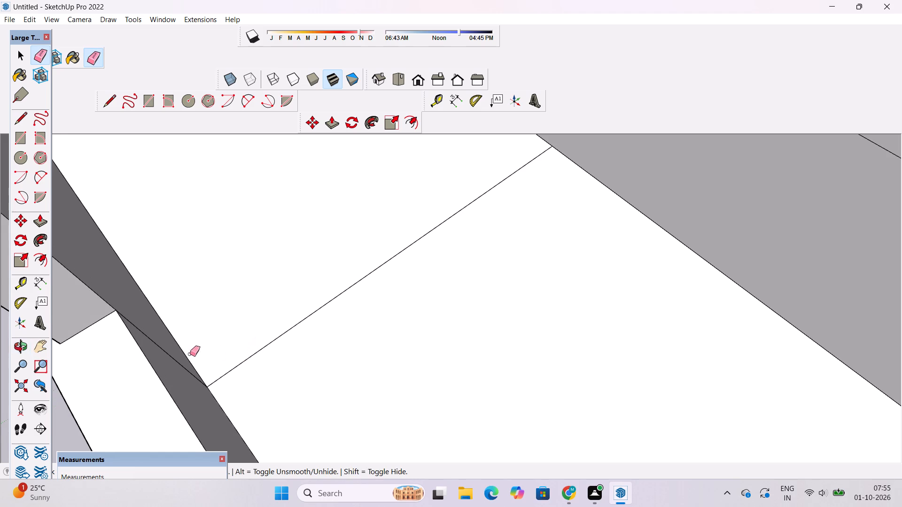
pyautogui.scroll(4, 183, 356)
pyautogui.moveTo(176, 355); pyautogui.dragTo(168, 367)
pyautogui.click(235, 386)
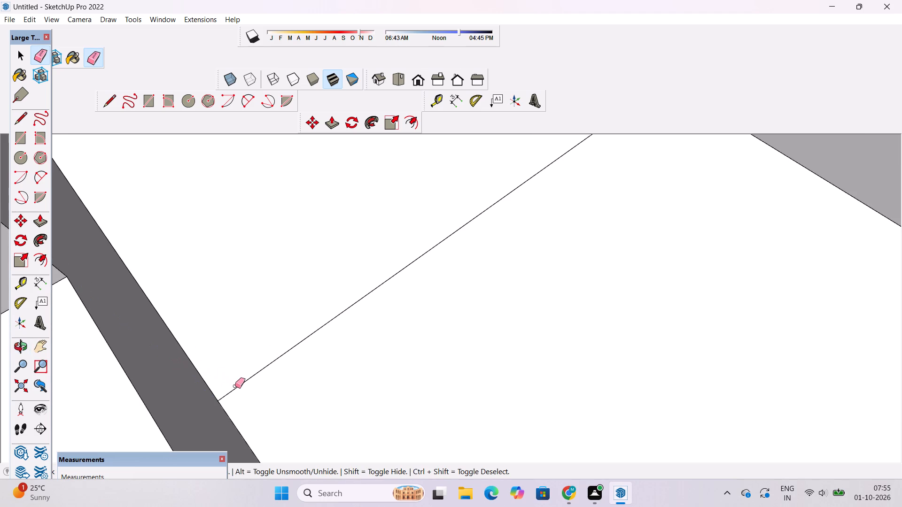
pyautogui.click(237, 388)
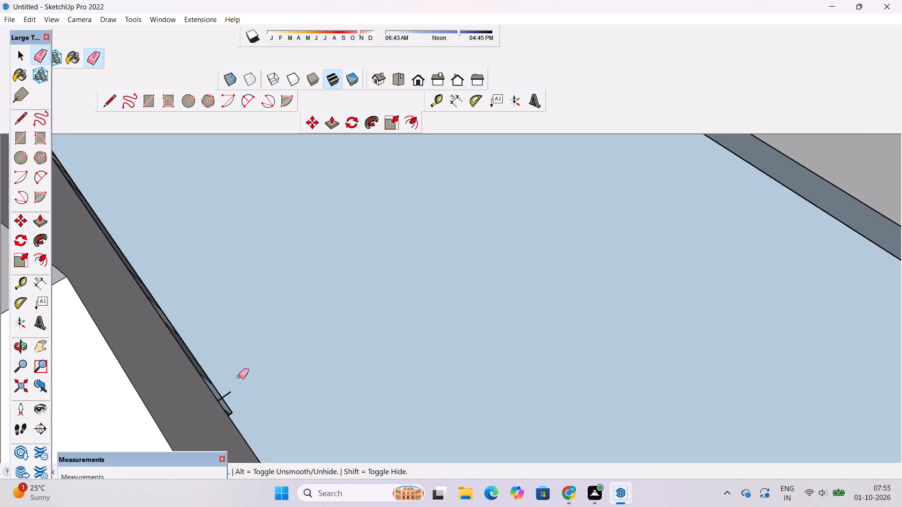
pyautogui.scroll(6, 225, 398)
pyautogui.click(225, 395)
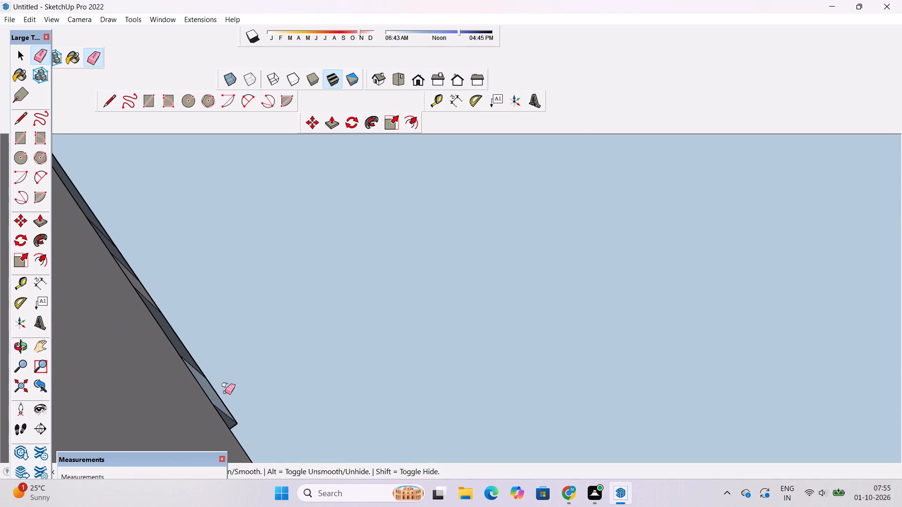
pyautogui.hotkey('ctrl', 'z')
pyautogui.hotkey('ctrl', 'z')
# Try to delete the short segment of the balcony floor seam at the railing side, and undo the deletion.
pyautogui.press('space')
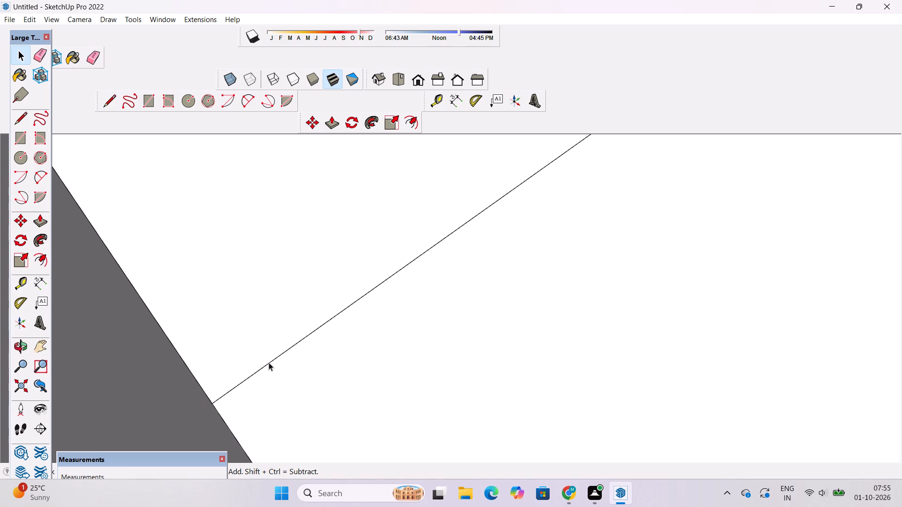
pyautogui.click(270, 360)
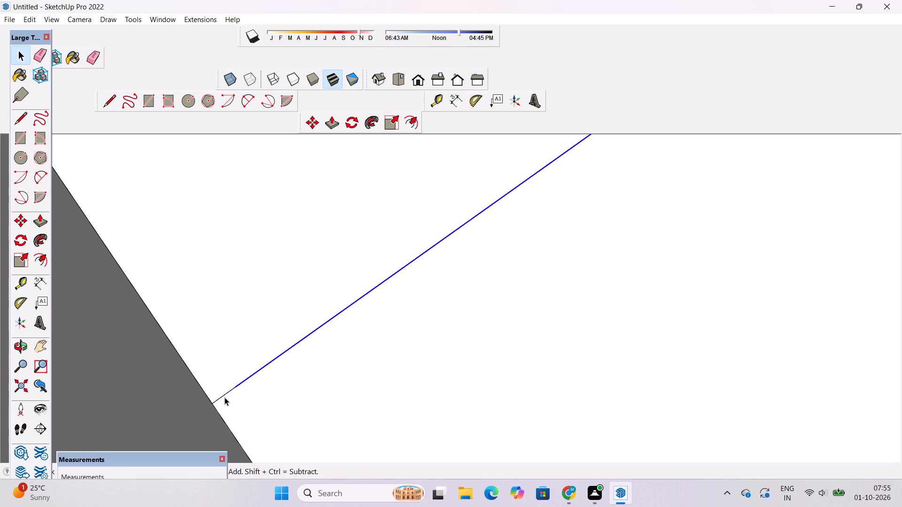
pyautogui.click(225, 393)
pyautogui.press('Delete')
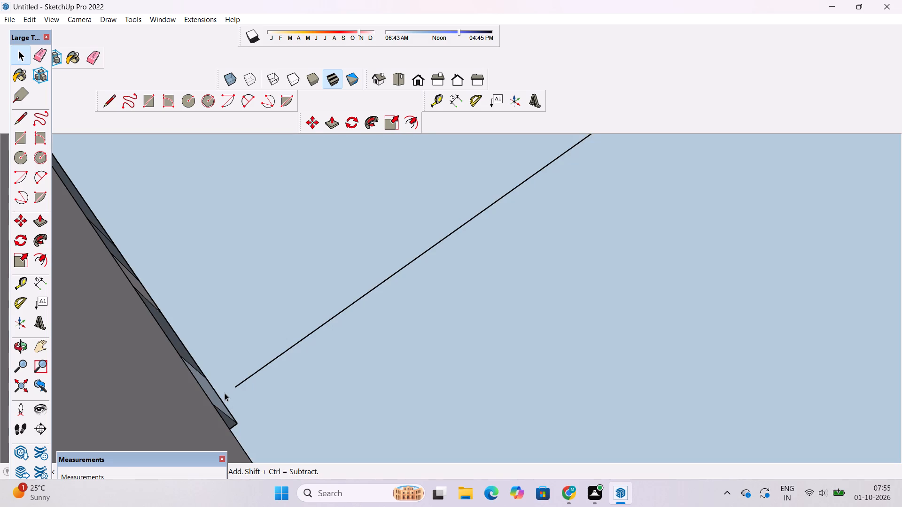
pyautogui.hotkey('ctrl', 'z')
# Examine the balcony floor, the whole front facade and the separate slab beside the house.
pyautogui.scroll(-8, 264, 368)
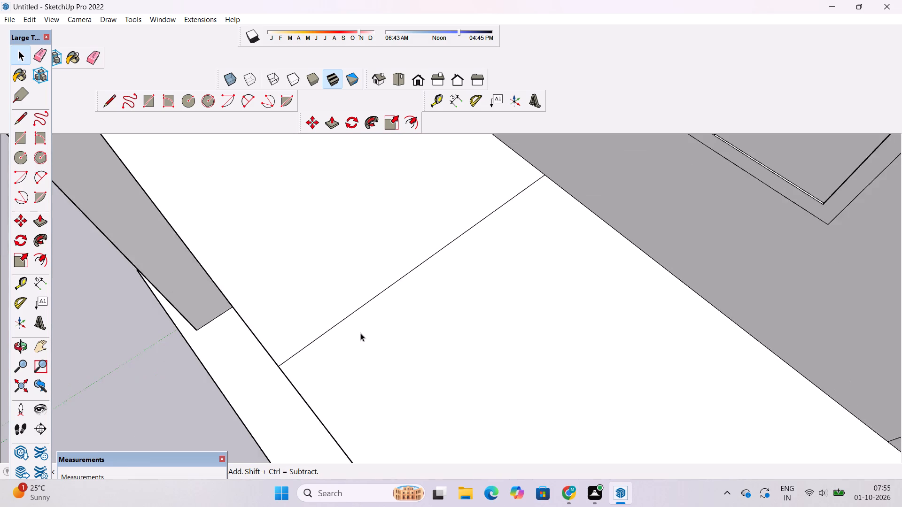
pyautogui.scroll(-8, 360, 333)
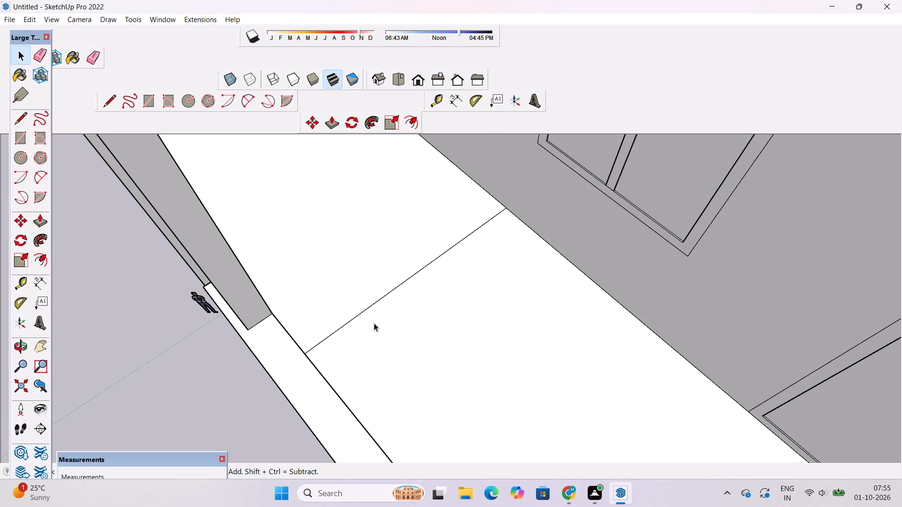
pyautogui.press('o')
pyautogui.scroll(-6, 375, 323)
pyautogui.moveTo(353, 335); pyautogui.dragTo(437, 300)
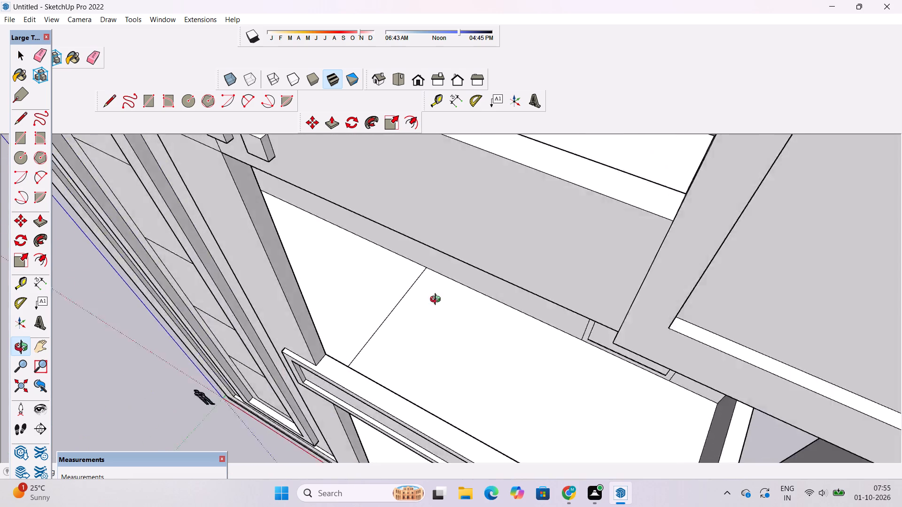
pyautogui.moveTo(437, 300); pyautogui.dragTo(459, 282)
pyautogui.scroll(-5, 483, 264)
pyautogui.moveTo(431, 326); pyautogui.dragTo(479, 260)
pyautogui.scroll(-5, 482, 259)
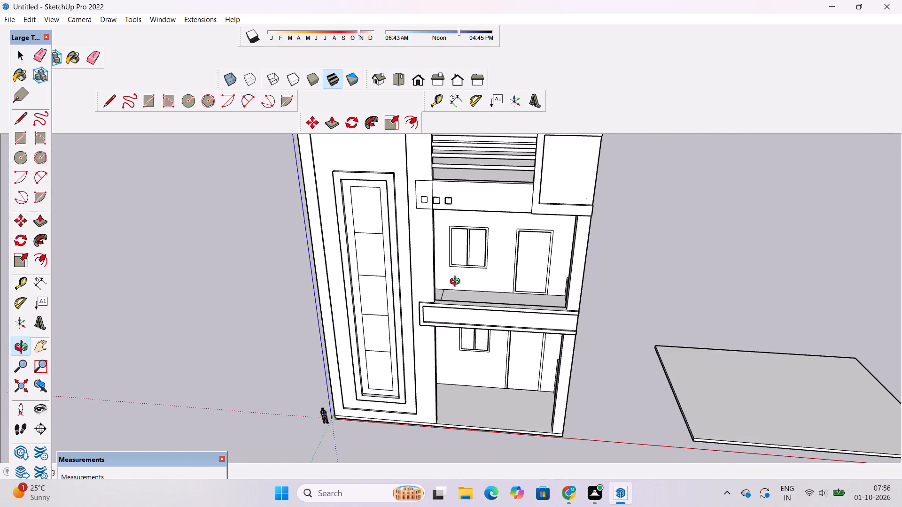
pyautogui.scroll(-3, 523, 335)
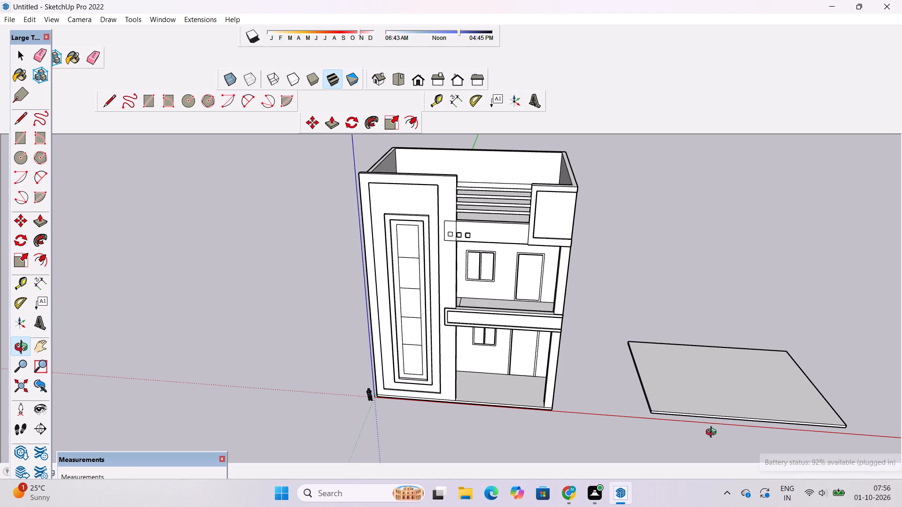
pyautogui.scroll(-4, 419, 402)
pyautogui.scroll(4, 426, 399)
pyautogui.moveTo(434, 398); pyautogui.dragTo(478, 369)
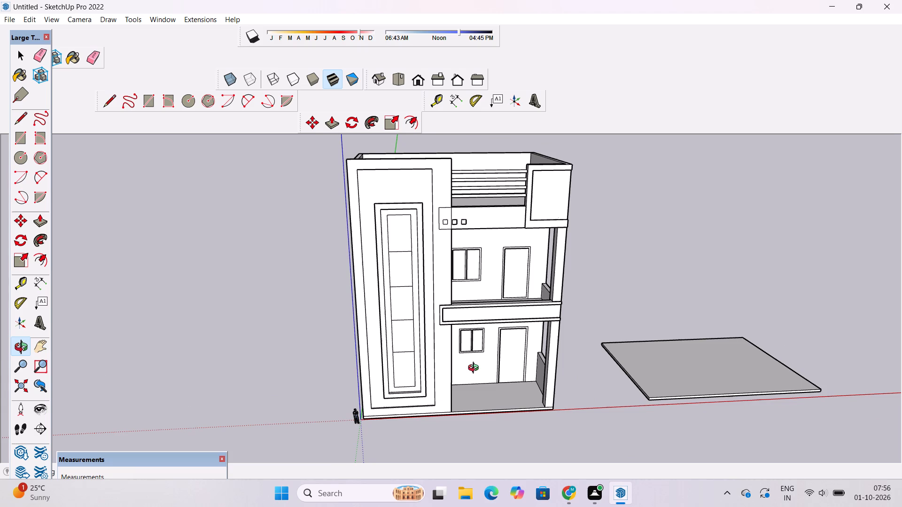
pyautogui.scroll(-4, 479, 371)
pyautogui.keyDown('shift'); pyautogui.moveTo(555, 371); pyautogui.dragTo(482, 361); pyautogui.keyUp('shift')
pyautogui.moveTo(476, 410); pyautogui.dragTo(470, 395)
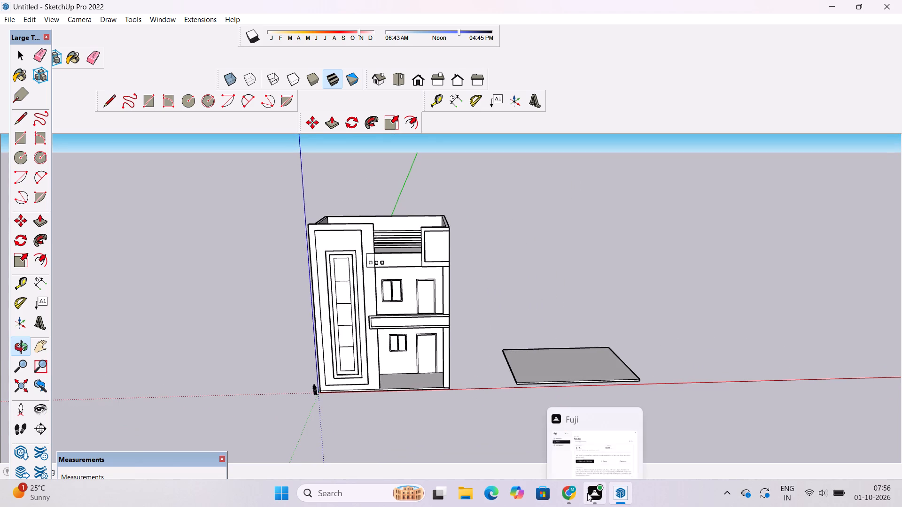
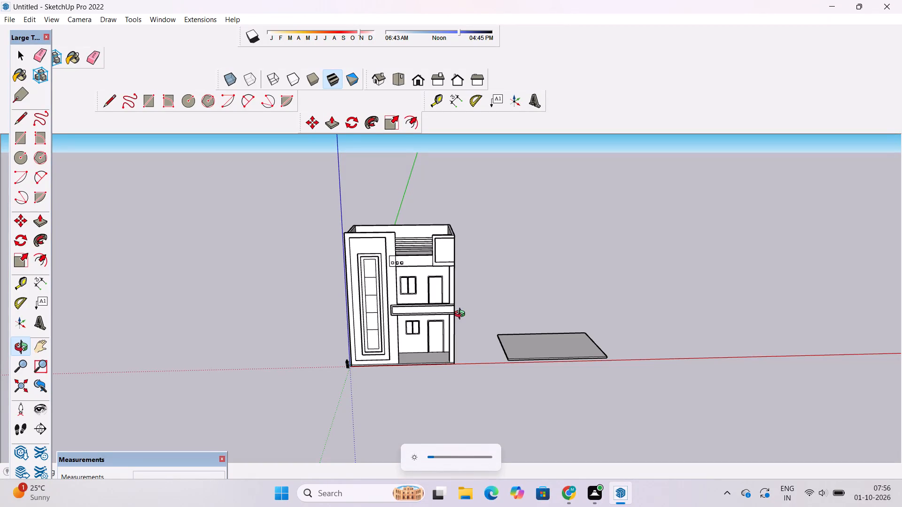
# Examine the house's front facade, side wall and upper-floor balcony from several angles.
pyautogui.scroll(-4, 411, 321)
pyautogui.moveTo(411, 332); pyautogui.dragTo(421, 286)
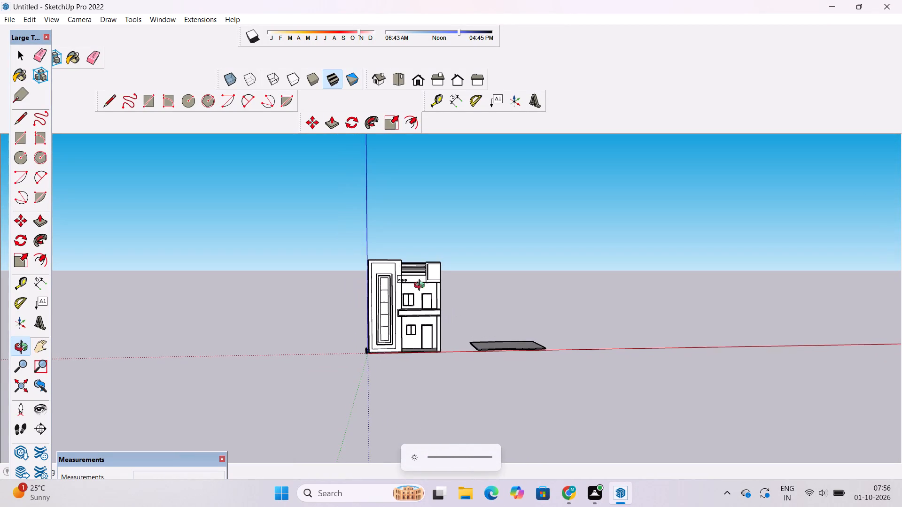
pyautogui.scroll(5, 401, 309)
pyautogui.keyDown('shift'); pyautogui.moveTo(400, 314); pyautogui.dragTo(398, 301); pyautogui.keyUp('shift')
pyautogui.moveTo(361, 317); pyautogui.dragTo(653, 314)
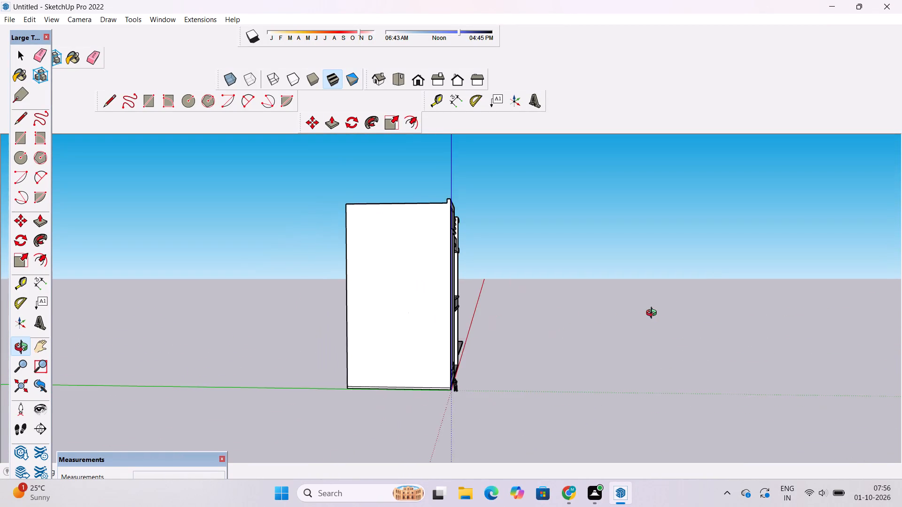
pyautogui.moveTo(653, 314); pyautogui.dragTo(366, 364)
pyautogui.scroll(3, 387, 326)
pyautogui.keyDown('shift'); pyautogui.moveTo(465, 290); pyautogui.dragTo(447, 310); pyautogui.keyUp('shift')
pyautogui.scroll(4, 523, 277)
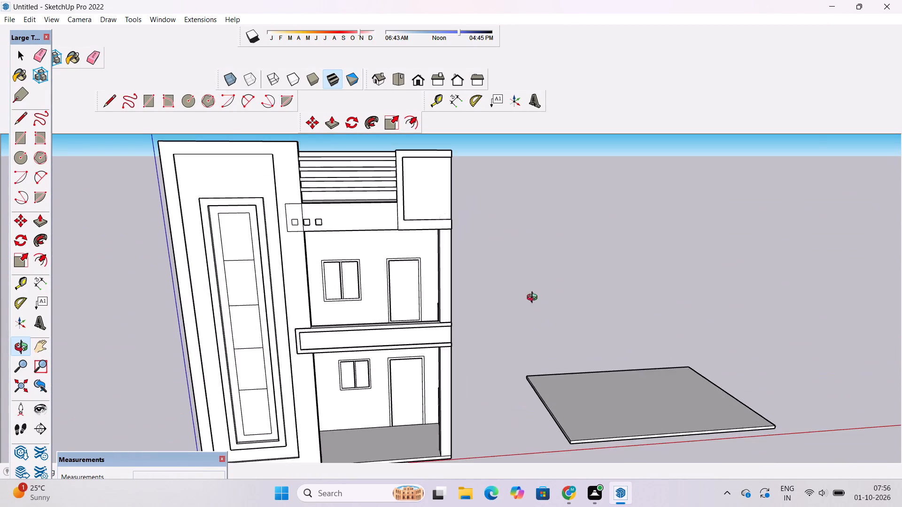
pyautogui.moveTo(532, 302); pyautogui.dragTo(370, 312)
pyautogui.scroll(3, 441, 303)
pyautogui.moveTo(303, 334); pyautogui.dragTo(450, 388)
pyautogui.moveTo(388, 362); pyautogui.dragTo(474, 367)
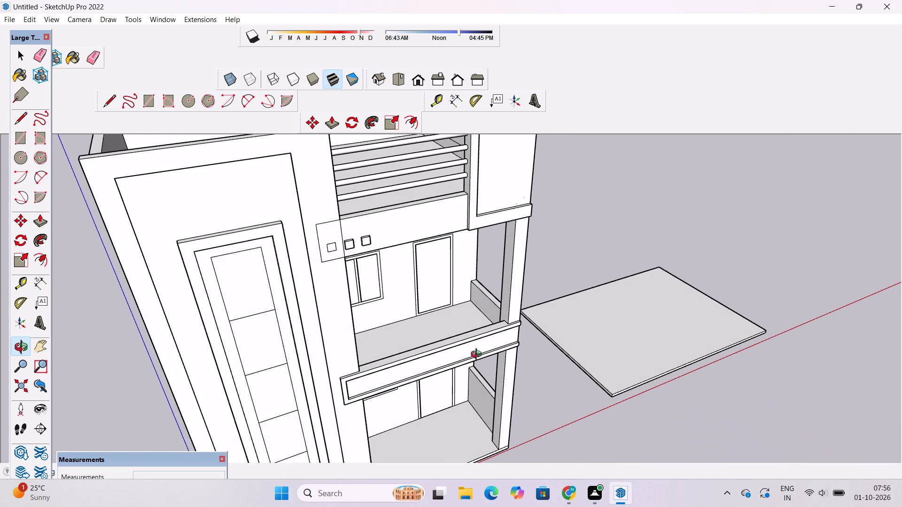
pyautogui.scroll(3, 473, 339)
pyautogui.keyDown('shift'); pyautogui.moveTo(473, 339); pyautogui.dragTo(453, 323); pyautogui.keyUp('shift')
pyautogui.scroll(3, 459, 311)
pyautogui.scroll(-2, 459, 311)
pyautogui.moveTo(455, 351); pyautogui.dragTo(278, 365)
pyautogui.scroll(2, 280, 322)
pyautogui.moveTo(315, 324); pyautogui.dragTo(324, 341)
pyautogui.moveTo(325, 341); pyautogui.dragTo(295, 327)
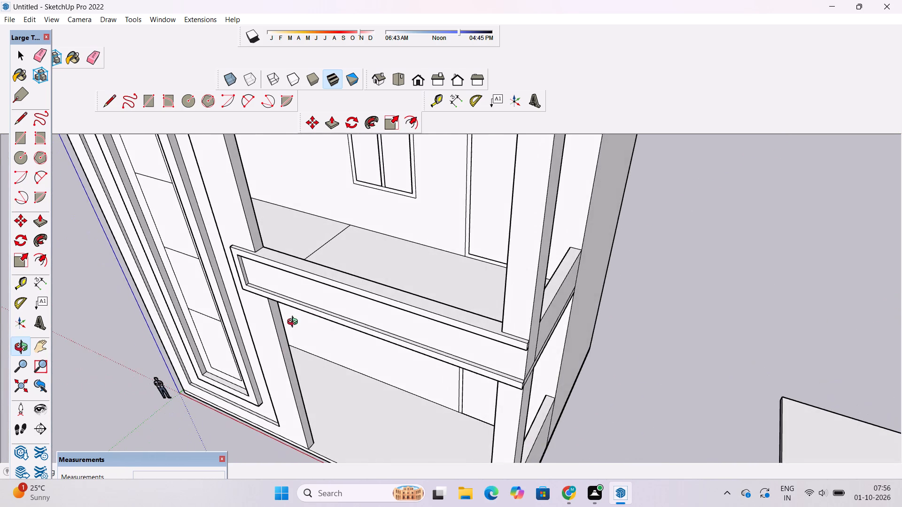
# Draw a circle of 6" radius on the inner side face of the upper-floor balcony pillar, just above the parapet.
pyautogui.keyDown('shift'); pyautogui.moveTo(295, 323); pyautogui.dragTo(358, 403); pyautogui.keyUp('shift')
pyautogui.scroll(5, 370, 376)
pyautogui.moveTo(381, 396); pyautogui.dragTo(349, 351)
pyautogui.moveTo(350, 366); pyautogui.dragTo(338, 343)
pyautogui.moveTo(335, 343); pyautogui.dragTo(312, 347)
pyautogui.scroll(1, 312, 339)
pyautogui.keyDown('shift'); pyautogui.click(313, 337); pyautogui.keyUp('shift')
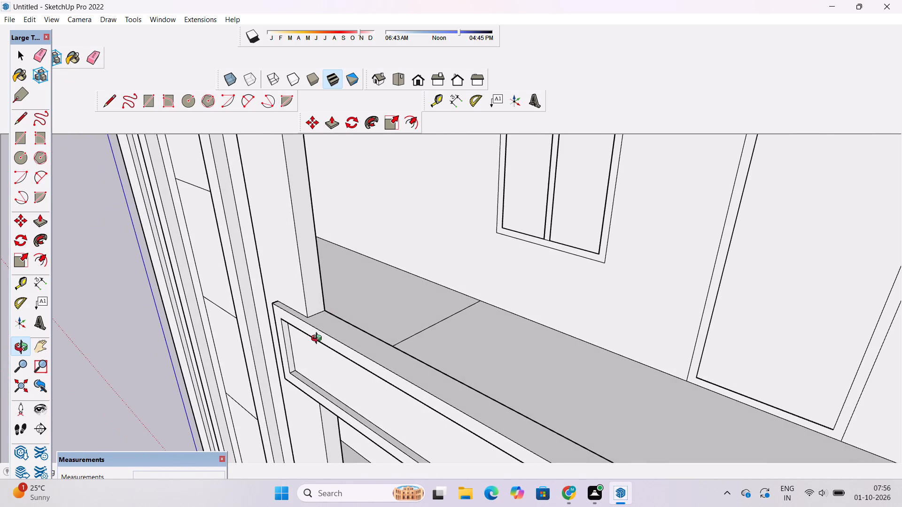
pyautogui.press('c')
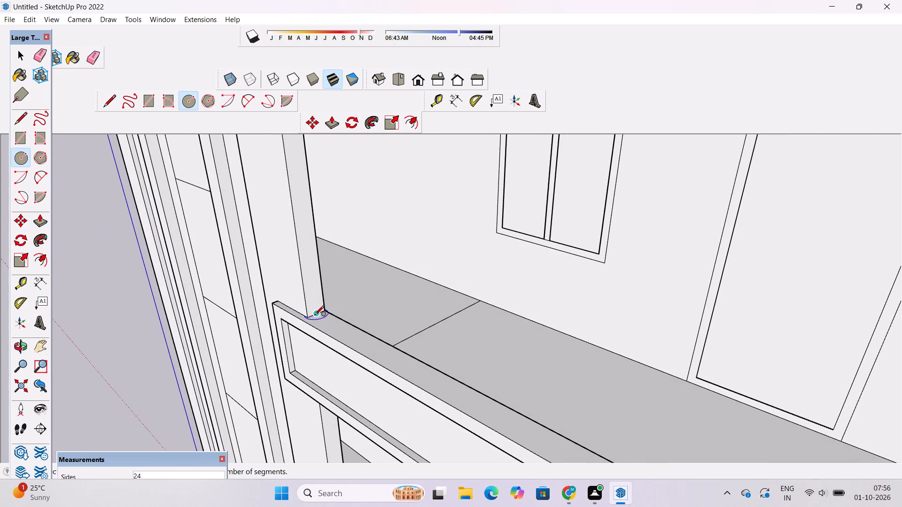
pyautogui.scroll(3, 314, 316)
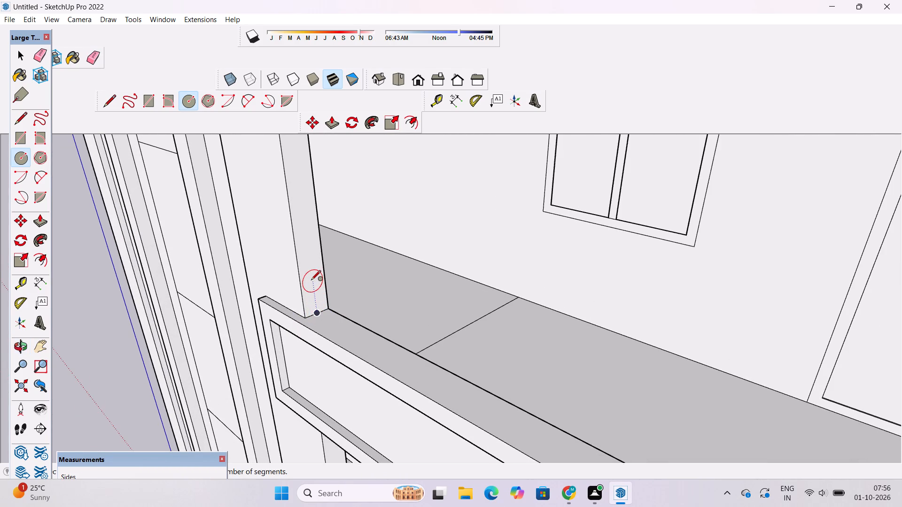
pyautogui.click(312, 277)
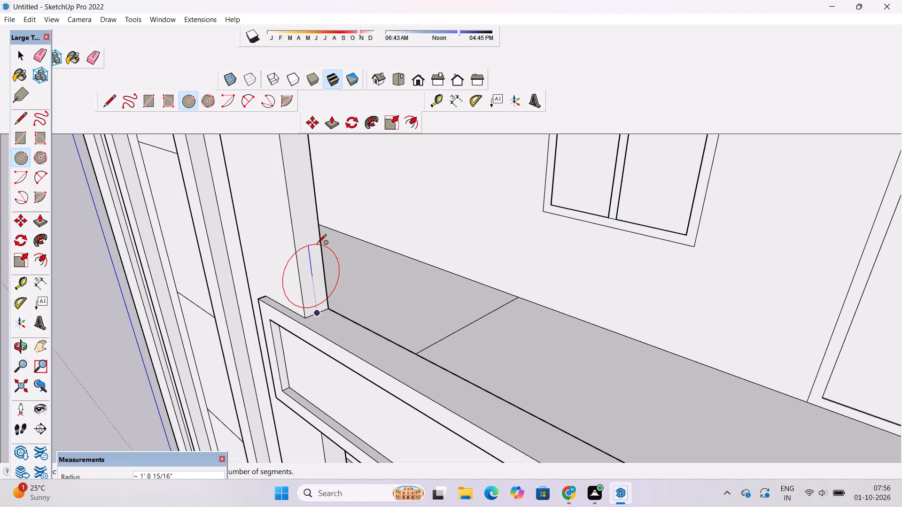
pyautogui.press('6')
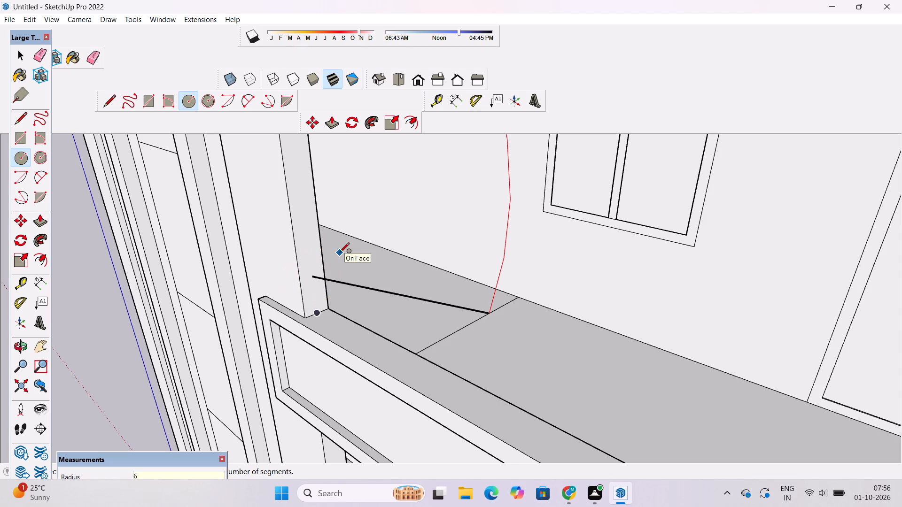
pyautogui.hotkey('shift', '"')
pyautogui.press('Return')
pyautogui.scroll(-1, 340, 274)
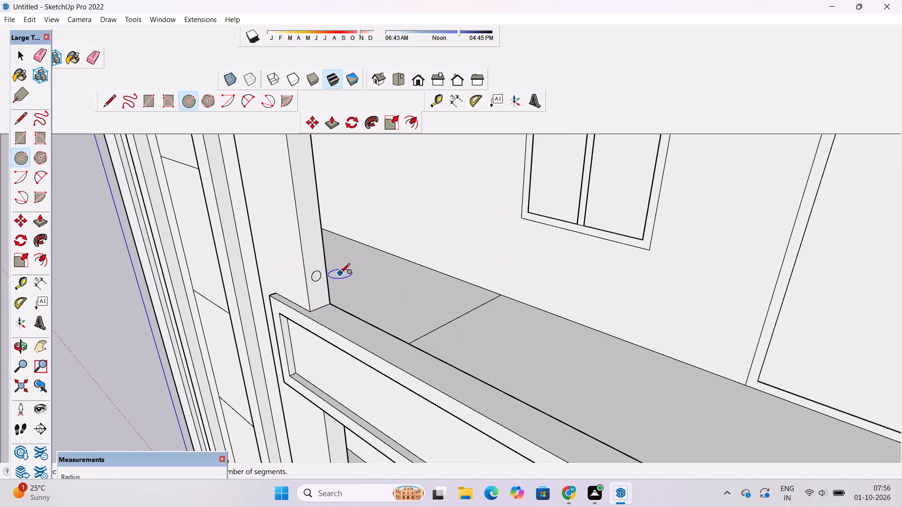
# Copy the circle 1.5' up the pillar face and repeat it as an array of three copies.
pyautogui.press('space')
pyautogui.scroll(8, 310, 272)
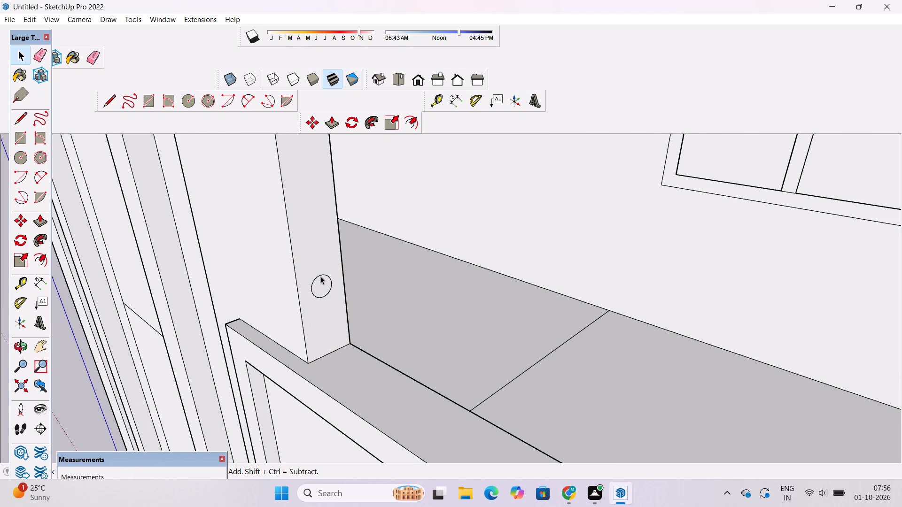
pyautogui.doubleClick(323, 287)
pyautogui.press('m')
pyautogui.scroll(-3, 323, 287)
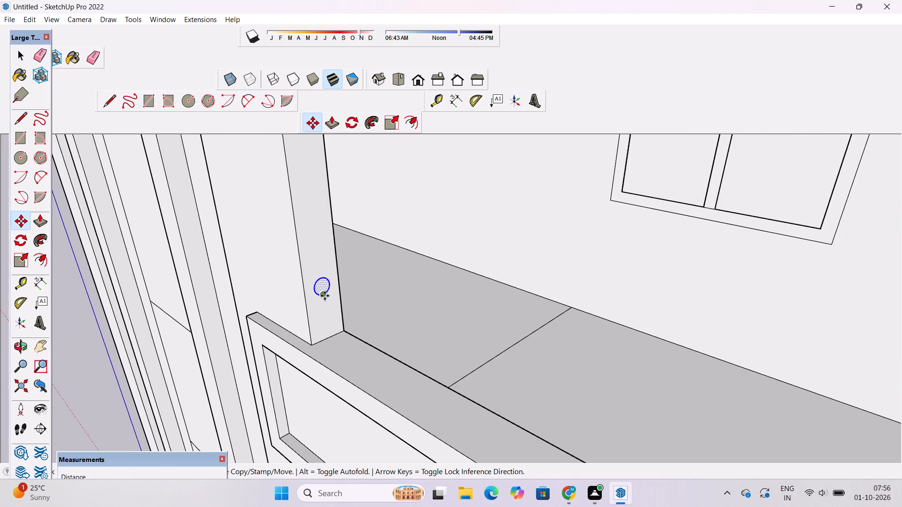
pyautogui.click(322, 286)
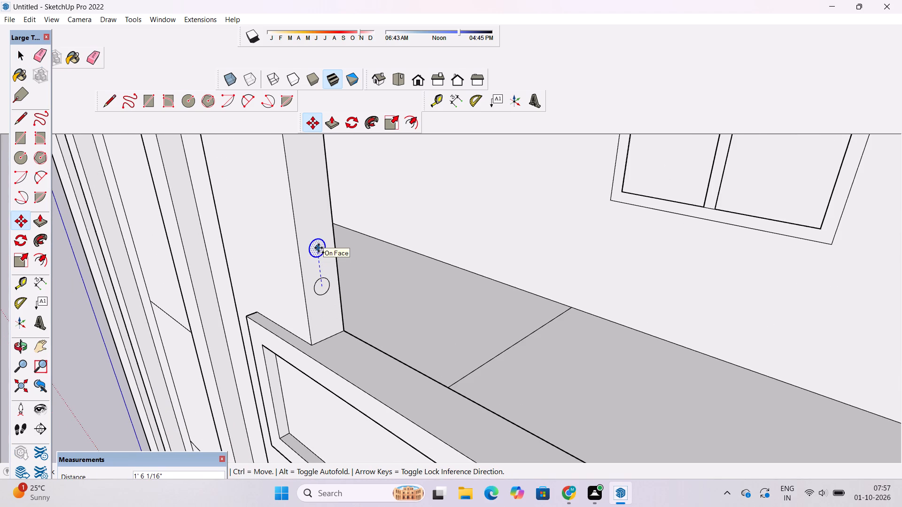
pyautogui.press('1')
pyautogui.press('.')
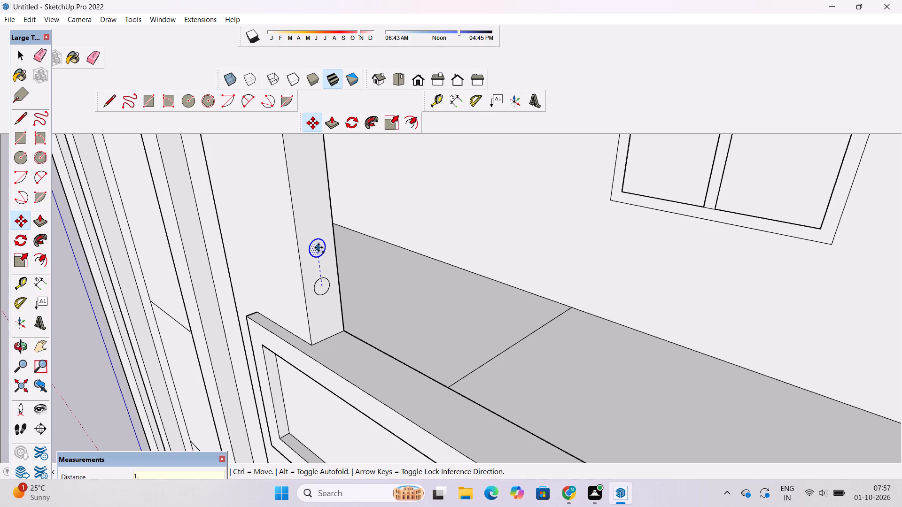
pyautogui.write("5'")
pyautogui.press('Return')
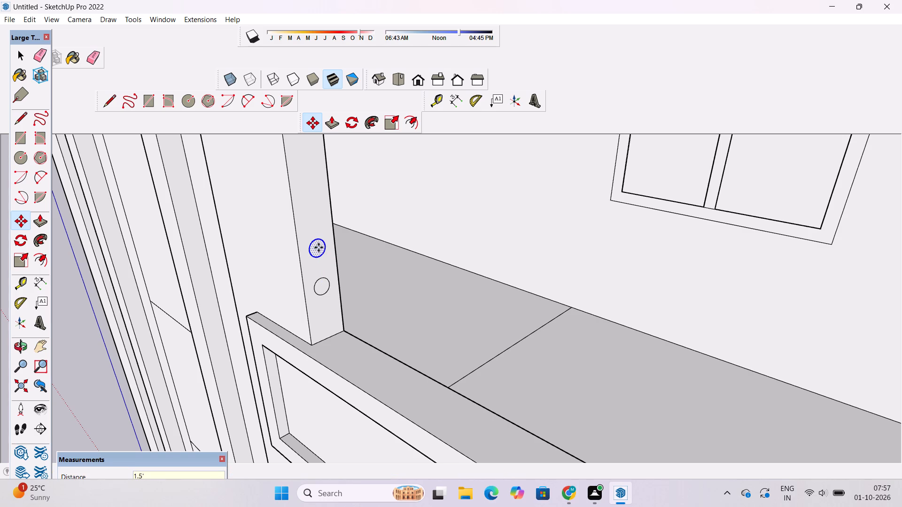
pyautogui.press('*')
pyautogui.press('3')
pyautogui.press('Return')
# Examine the column of circles on the pillar and the balcony opening across to the opposite pillar.
pyautogui.scroll(-3, 295, 225)
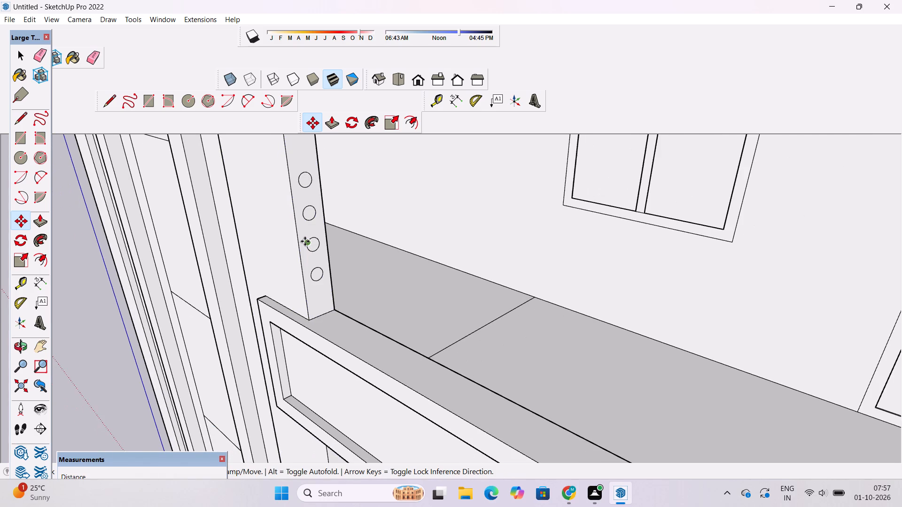
pyautogui.scroll(-2, 306, 247)
pyautogui.scroll(4, 306, 247)
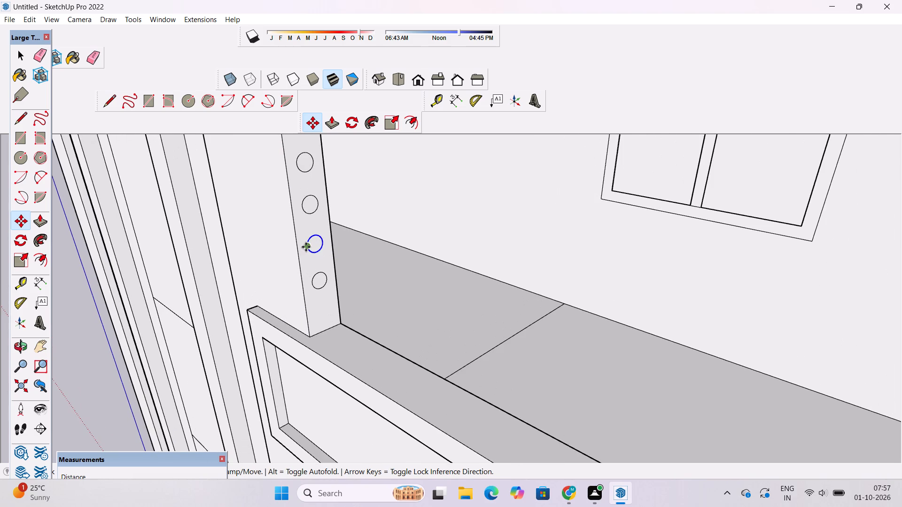
pyautogui.scroll(1, 308, 247)
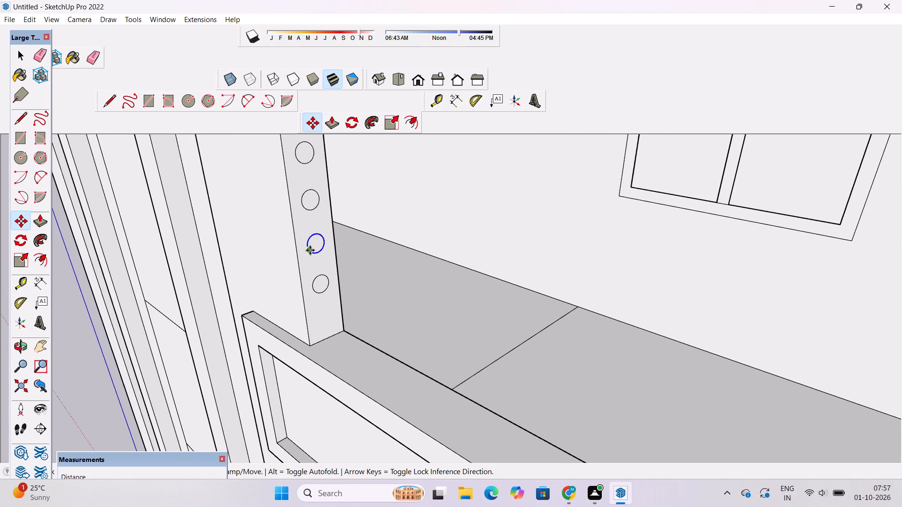
pyautogui.press('o')
pyautogui.scroll(-5, 310, 250)
pyautogui.moveTo(307, 261); pyautogui.dragTo(417, 285)
pyautogui.scroll(-3, 430, 265)
pyautogui.keyDown('shift'); pyautogui.moveTo(444, 288); pyautogui.dragTo(324, 291); pyautogui.keyUp('shift')
pyautogui.moveTo(325, 303); pyautogui.dragTo(359, 307)
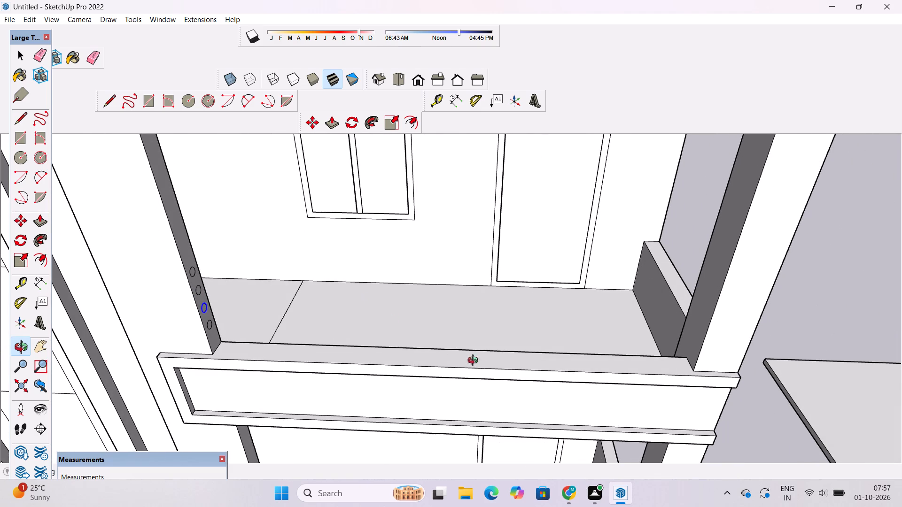
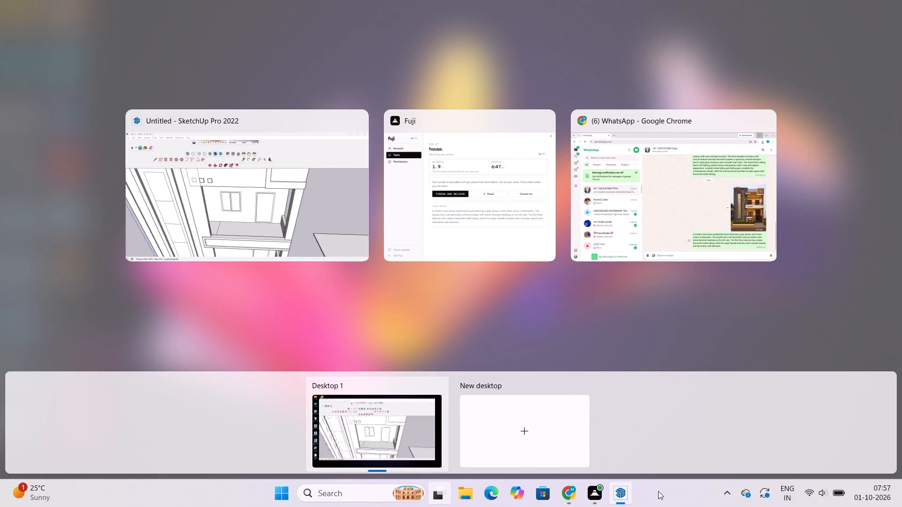
# Switch back to the SketchUp house model and examine the front facade and the column of circles on the balcony pillar.
pyautogui.click(618, 497)
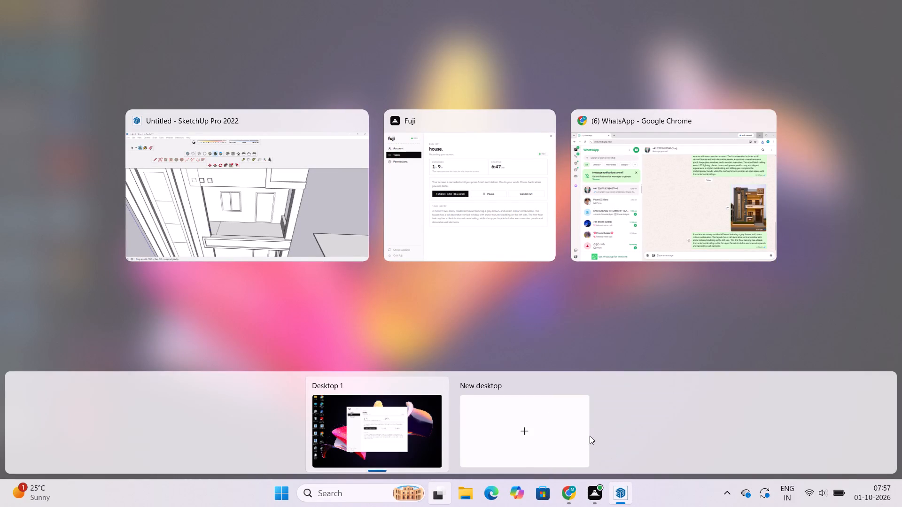
pyautogui.click(217, 231)
pyautogui.scroll(-5, 241, 244)
pyautogui.moveTo(316, 295); pyautogui.dragTo(335, 218)
pyautogui.scroll(-6, 337, 214)
pyautogui.scroll(4, 345, 227)
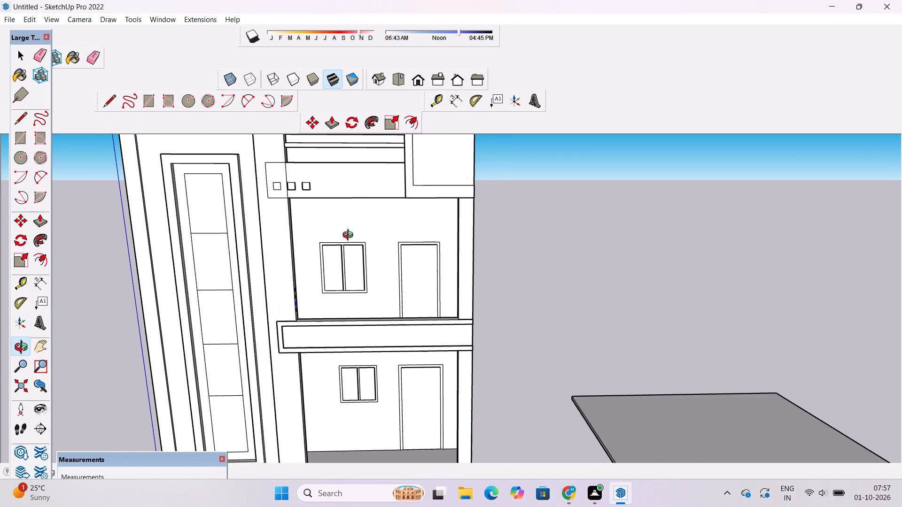
pyautogui.moveTo(400, 285); pyautogui.dragTo(461, 336)
pyautogui.moveTo(462, 343); pyautogui.dragTo(456, 323)
pyautogui.scroll(-4, 452, 303)
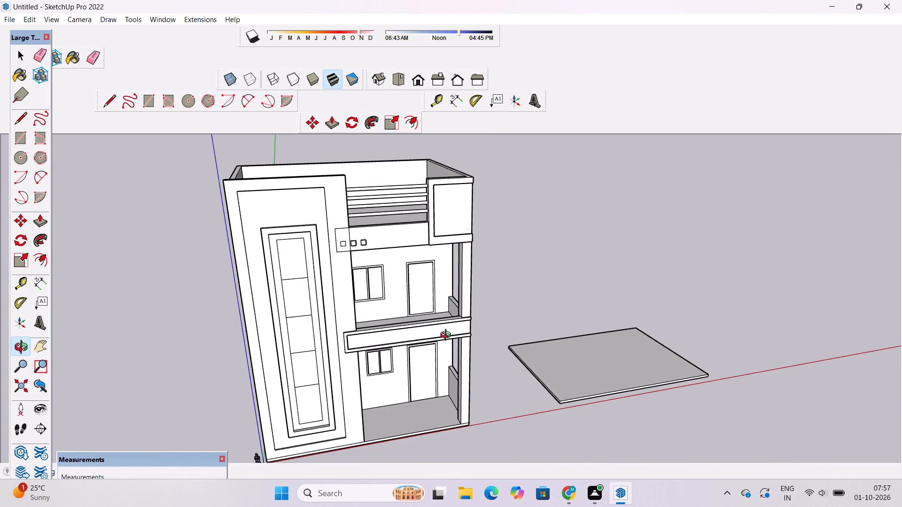
pyautogui.scroll(9, 446, 327)
pyautogui.moveTo(481, 321); pyautogui.dragTo(376, 329)
pyautogui.scroll(4, 255, 300)
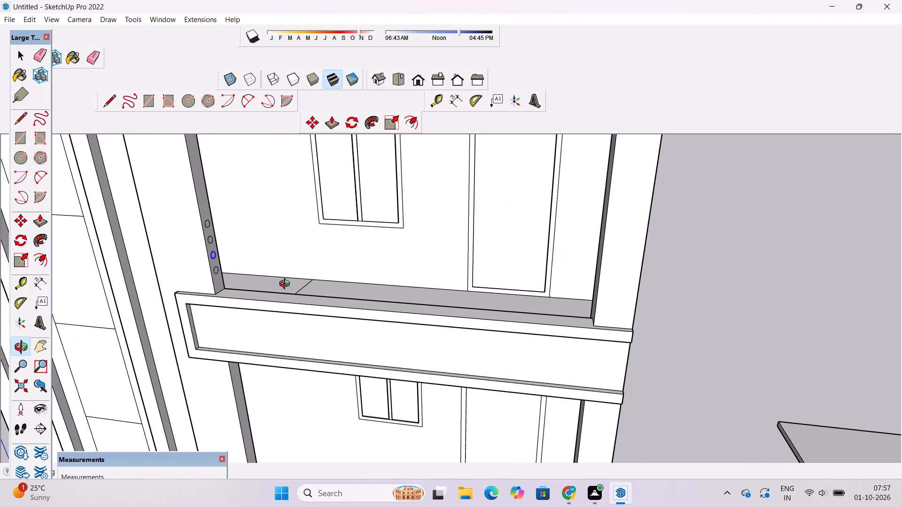
pyautogui.keyDown('shift'); pyautogui.moveTo(298, 292); pyautogui.dragTo(314, 323); pyautogui.keyUp('shift')
pyautogui.moveTo(323, 329); pyautogui.dragTo(318, 312)
pyautogui.scroll(2, 242, 292)
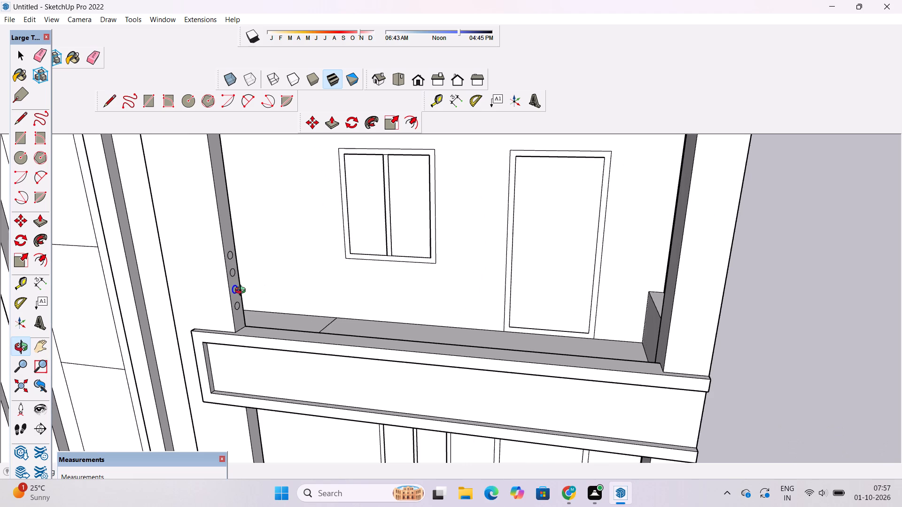
pyautogui.keyDown('shift'); pyautogui.moveTo(244, 302); pyautogui.dragTo(235, 288); pyautogui.keyUp('shift')
pyautogui.moveTo(240, 299); pyautogui.dragTo(248, 311)
pyautogui.scroll(4, 228, 287)
pyautogui.keyDown('shift'); pyautogui.moveTo(228, 287); pyautogui.dragTo(243, 296); pyautogui.keyUp('shift')
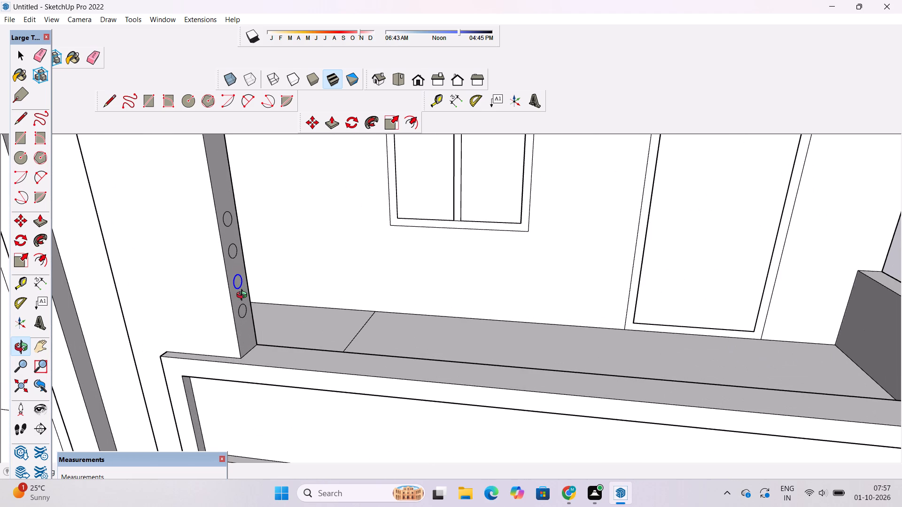
# Draw a line about 35' long from the lowest circle's centre straight across the balcony opening to the opposite pillar.
pyautogui.press('space')
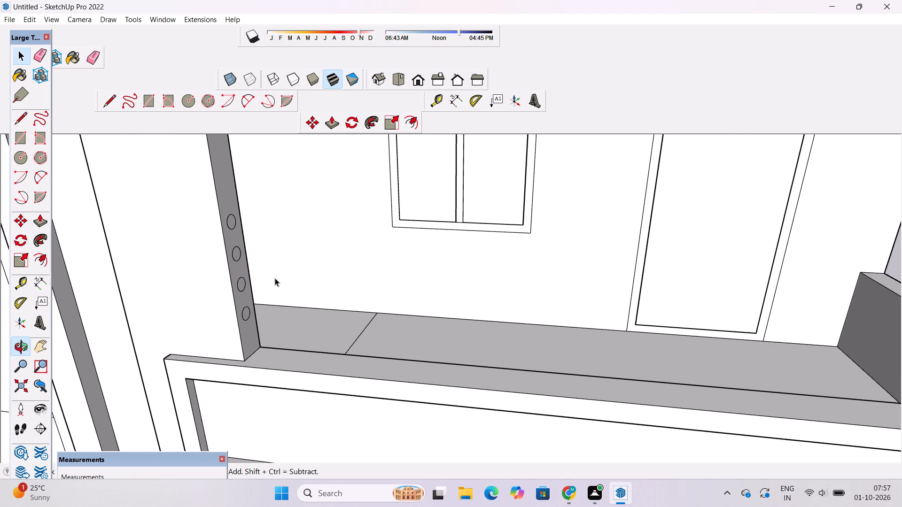
pyautogui.press('l')
pyautogui.scroll(10, 252, 323)
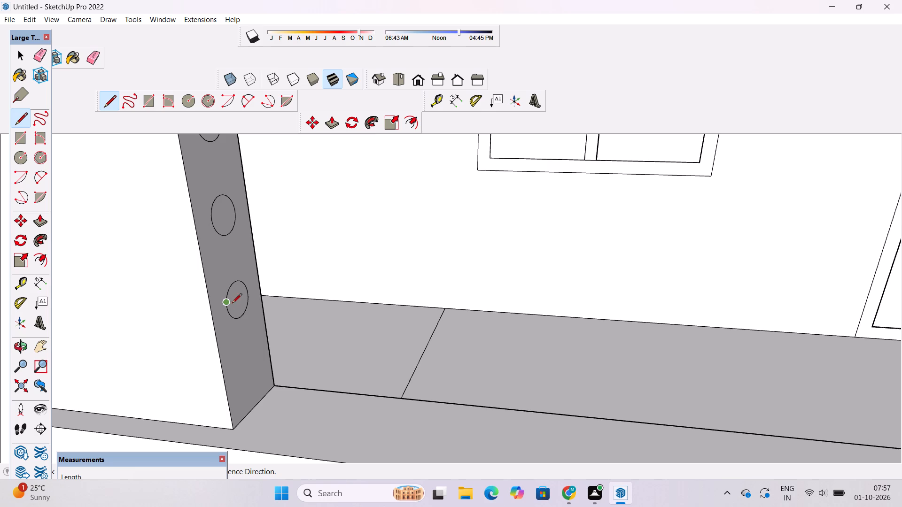
pyautogui.click(235, 302)
pyautogui.scroll(-13, 235, 302)
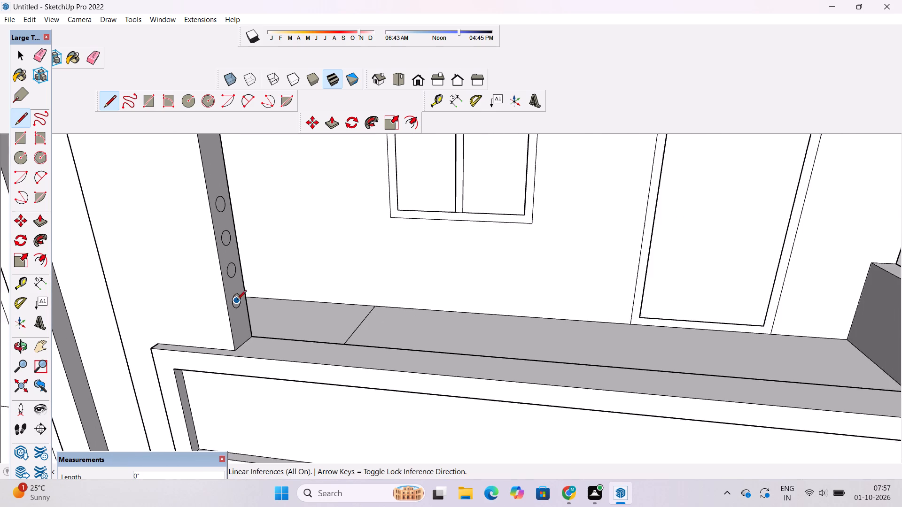
pyautogui.scroll(-5, 237, 300)
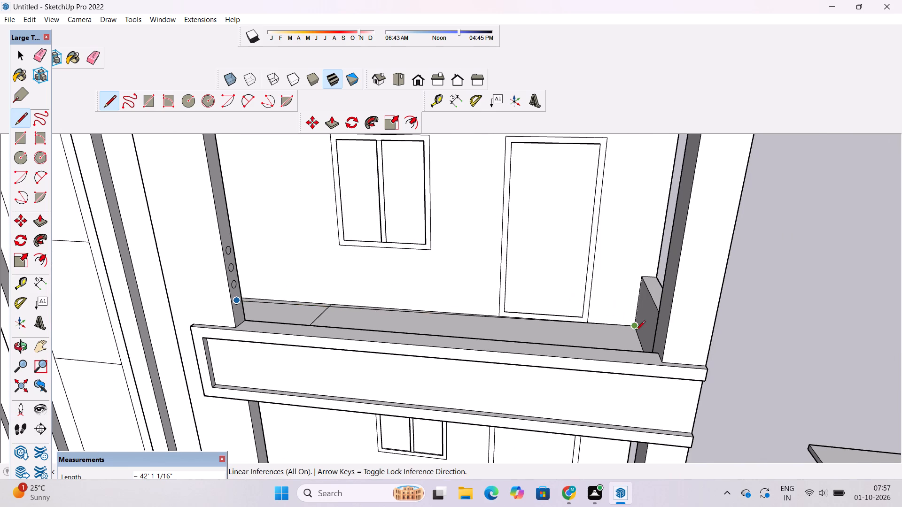
pyautogui.scroll(3, 641, 333)
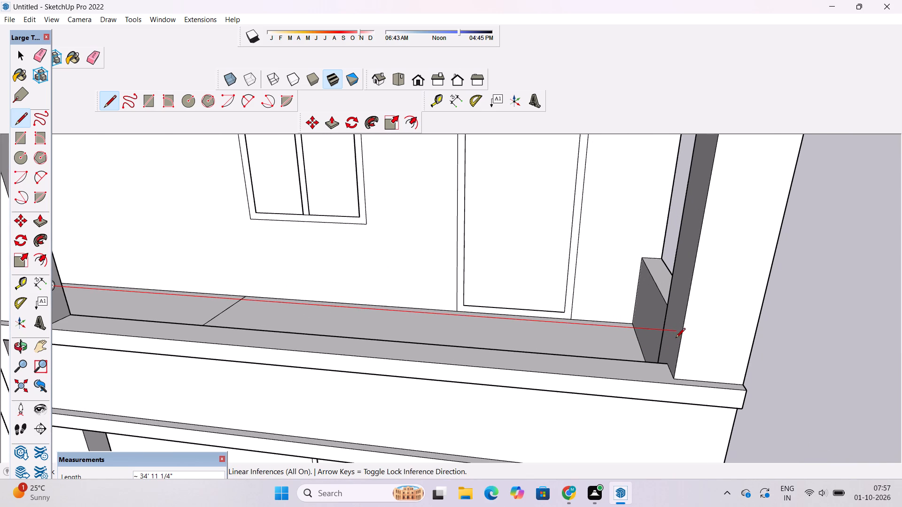
pyautogui.click(676, 332)
pyautogui.press('space')
# Draw a line about 35' long from the centre of the second circle from the bottom to the opposite pillar.
pyautogui.write('l')
pyautogui.scroll(-4, 676, 332)
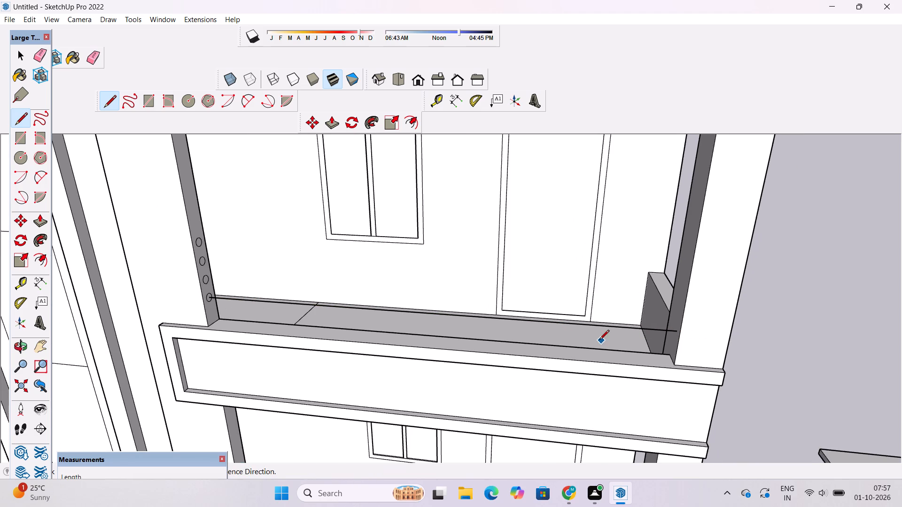
pyautogui.scroll(8, 210, 276)
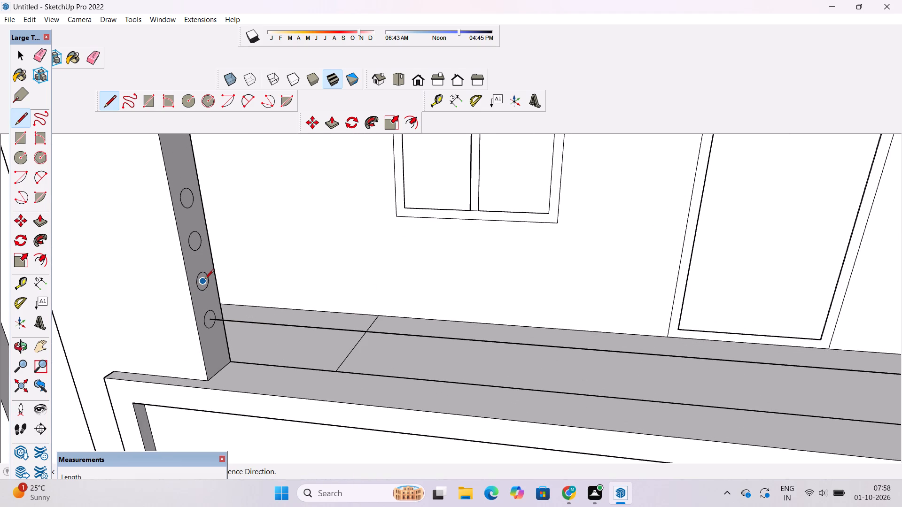
pyautogui.click(202, 283)
pyautogui.scroll(-6, 202, 283)
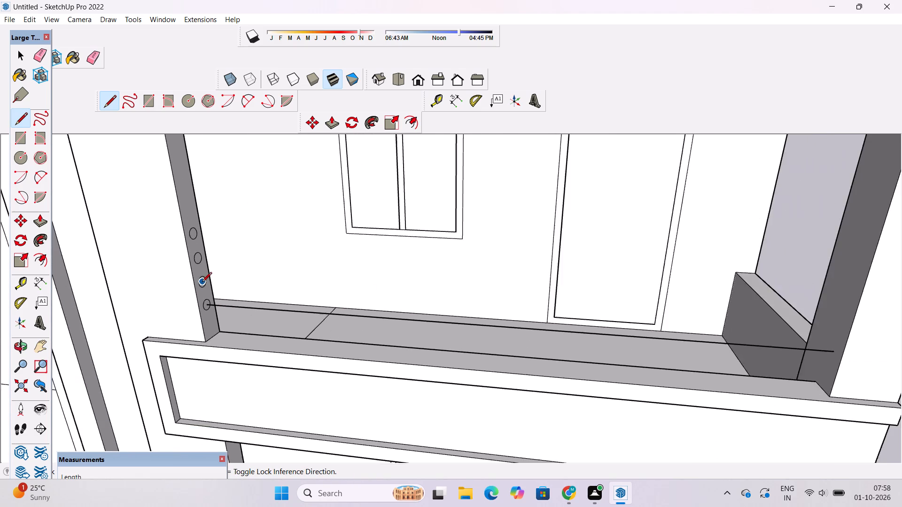
pyautogui.scroll(-3, 202, 283)
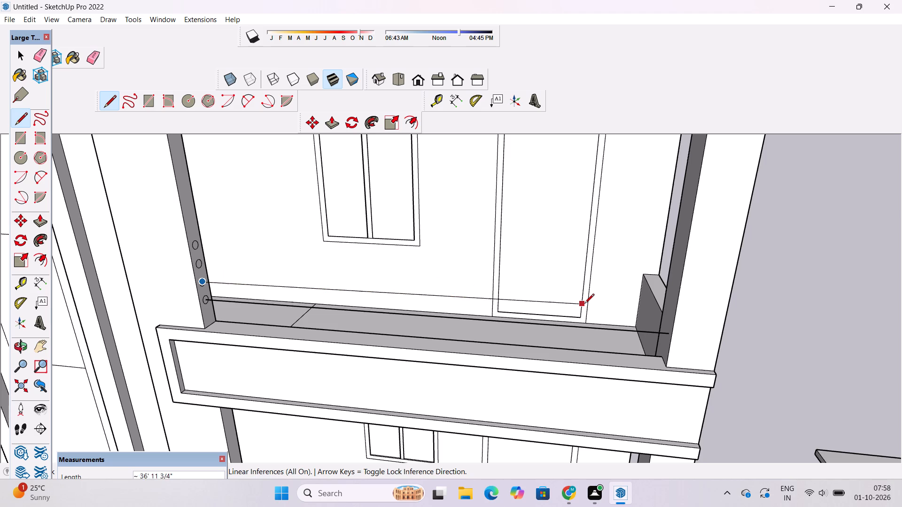
pyautogui.scroll(5, 673, 313)
pyautogui.click(673, 313)
pyautogui.press('space')
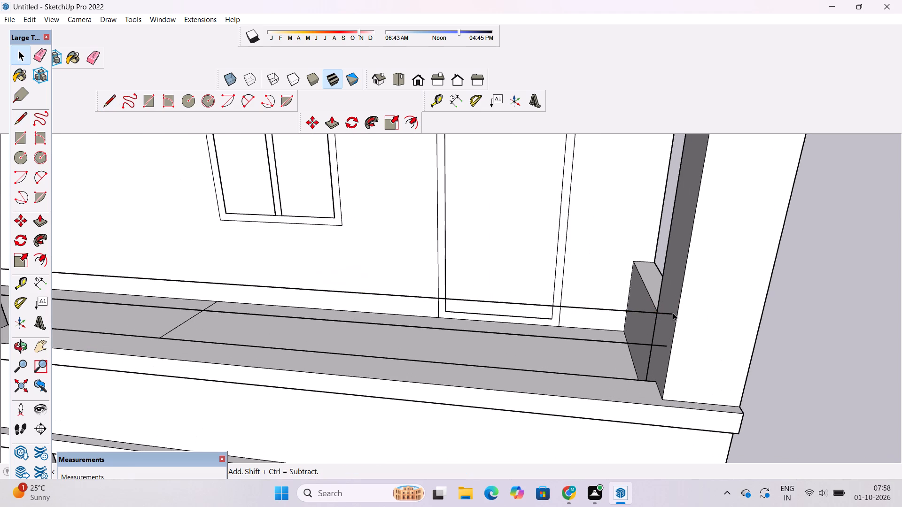
# Draw a line about 35' long from the centre of the third circle from the bottom to the opposite pillar.
pyautogui.press('l')
pyautogui.scroll(-7, 673, 313)
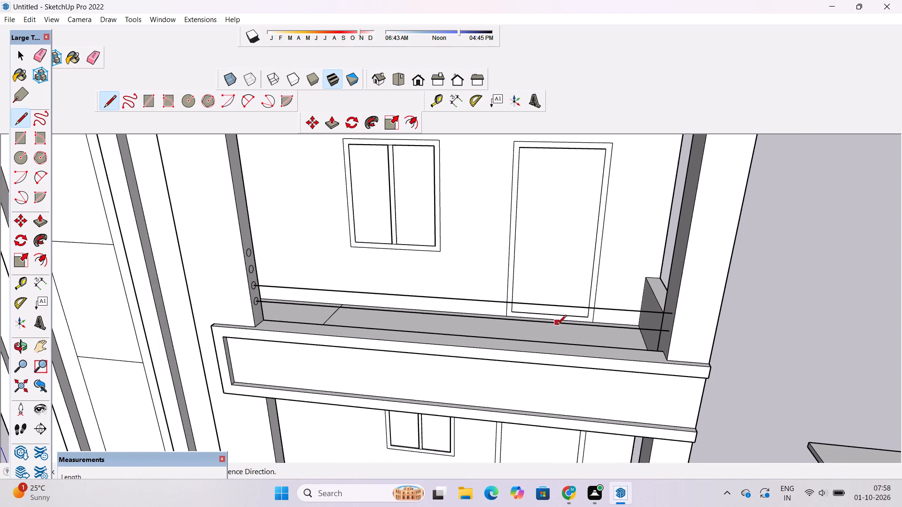
pyautogui.scroll(-4, 557, 325)
pyautogui.scroll(4, 394, 294)
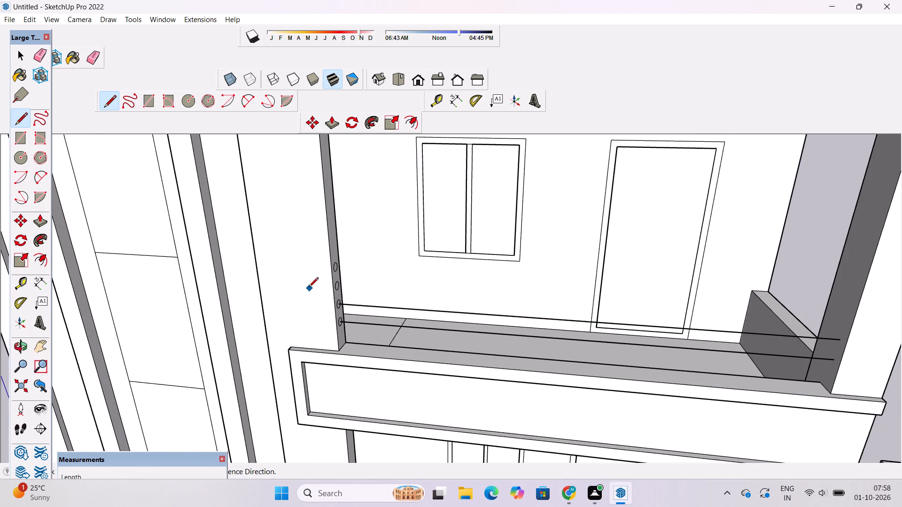
pyautogui.scroll(15, 309, 288)
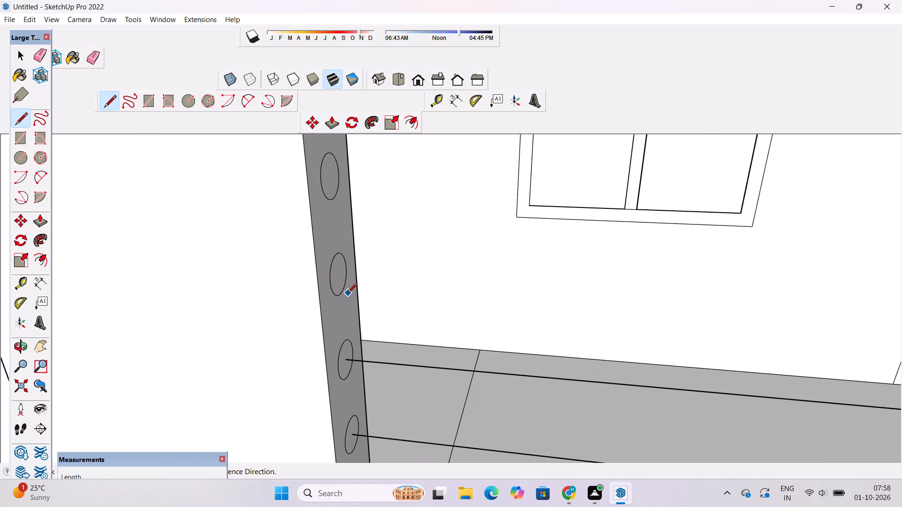
pyautogui.click(337, 276)
pyautogui.scroll(-19, 337, 276)
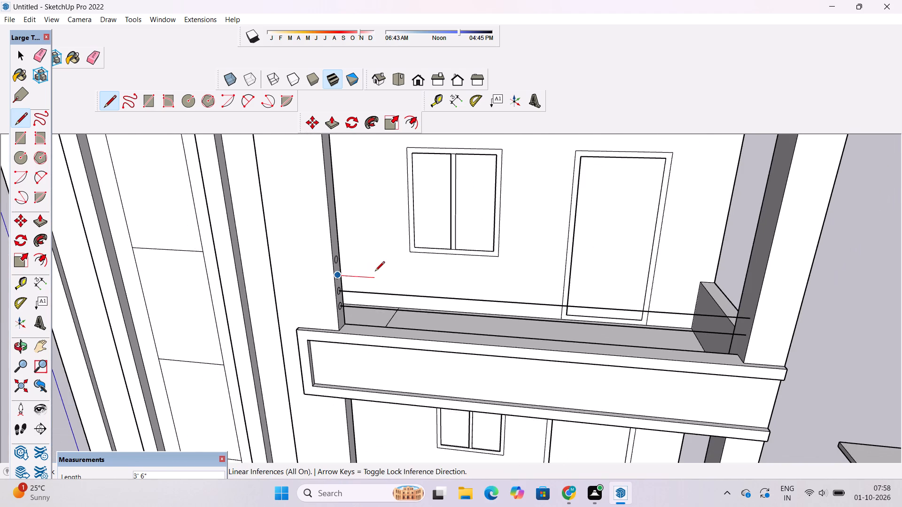
pyautogui.scroll(-2, 375, 272)
pyautogui.scroll(3, 649, 290)
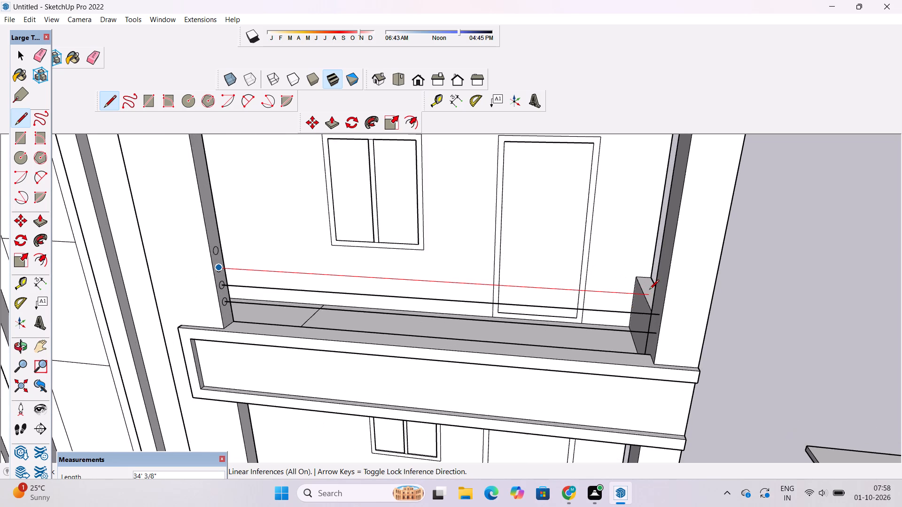
pyautogui.scroll(3, 649, 291)
pyautogui.click(666, 300)
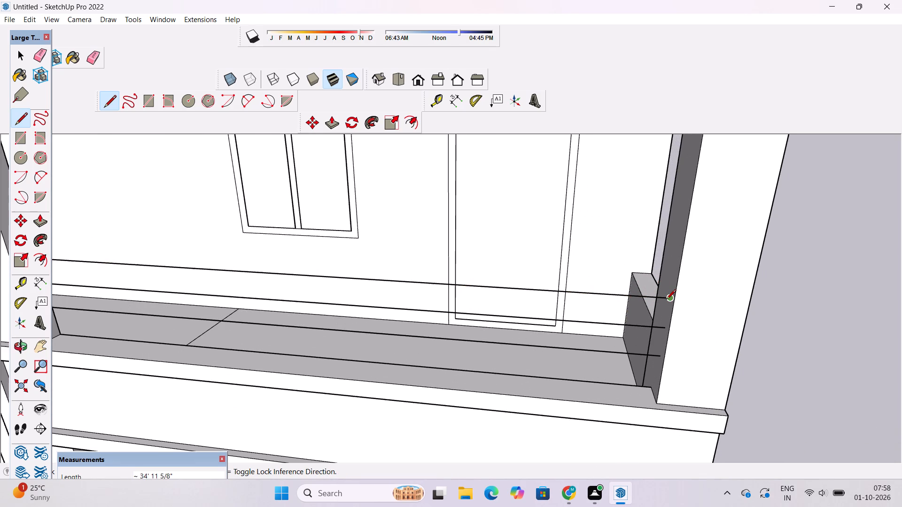
pyautogui.press('space')
# Draw a line from the topmost circle's centre straight across the balcony opening to the opposite pillar.
pyautogui.press('l')
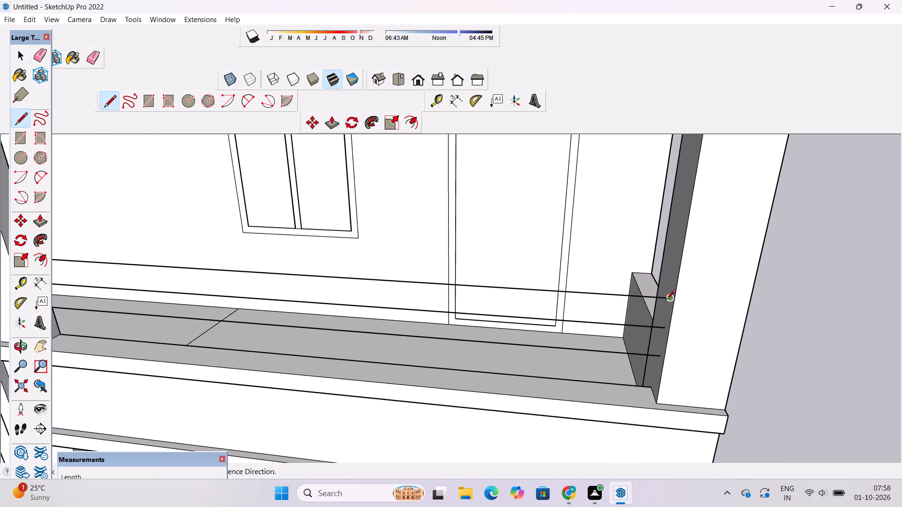
pyautogui.scroll(-7, 666, 300)
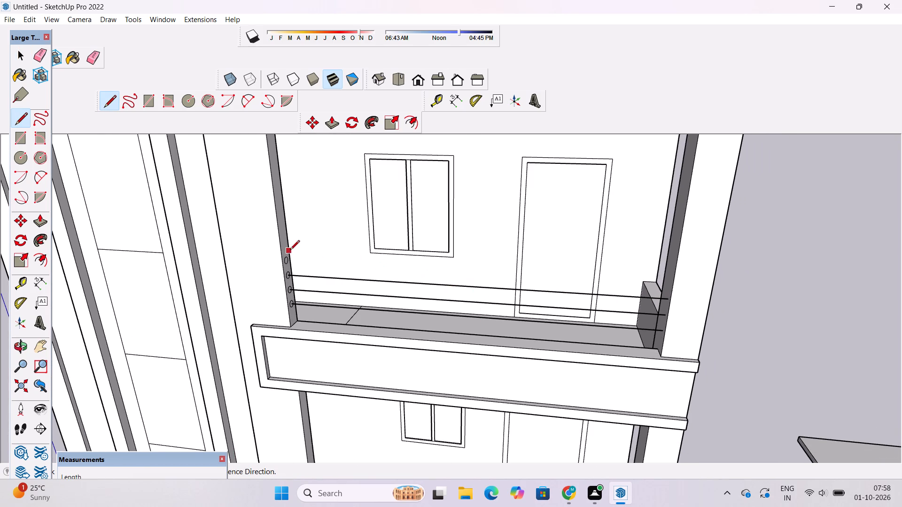
pyautogui.scroll(18, 288, 252)
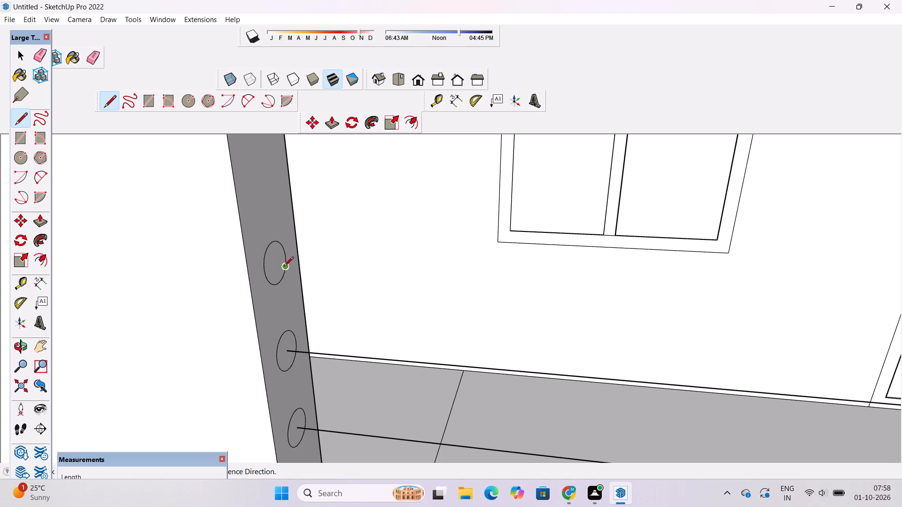
pyautogui.click(273, 265)
pyautogui.scroll(-17, 273, 265)
pyautogui.scroll(-5, 337, 256)
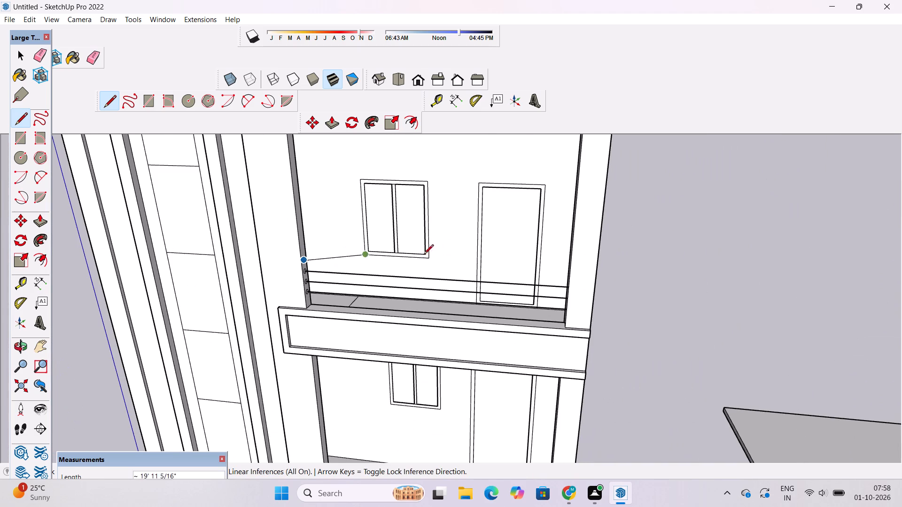
pyautogui.scroll(4, 480, 264)
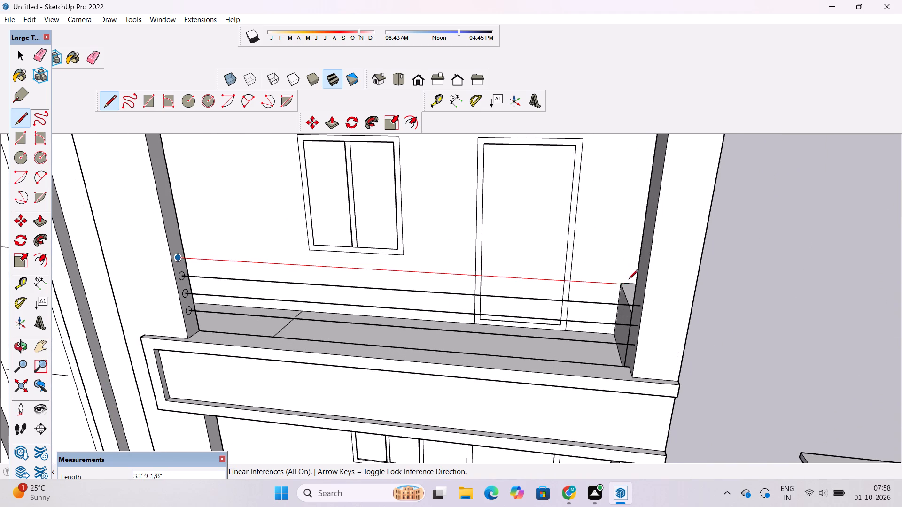
pyautogui.scroll(2, 638, 284)
pyautogui.click(638, 284)
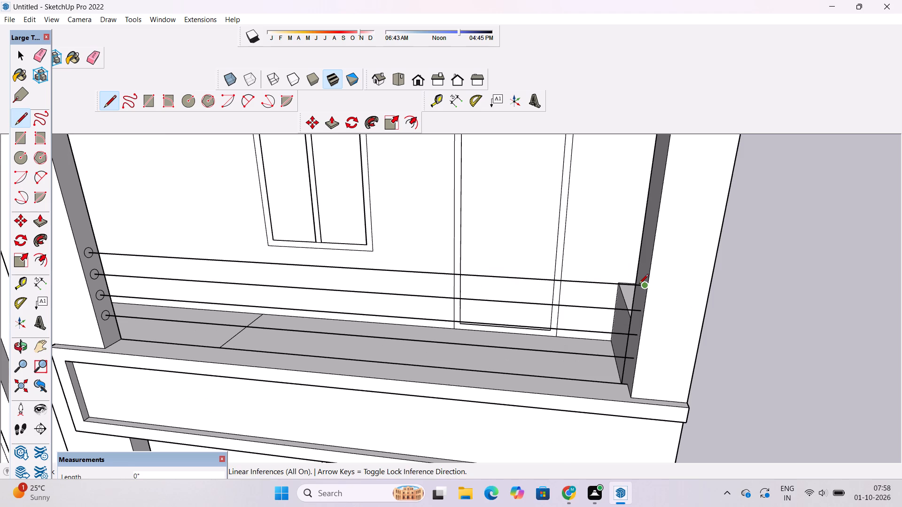
pyautogui.press('space')
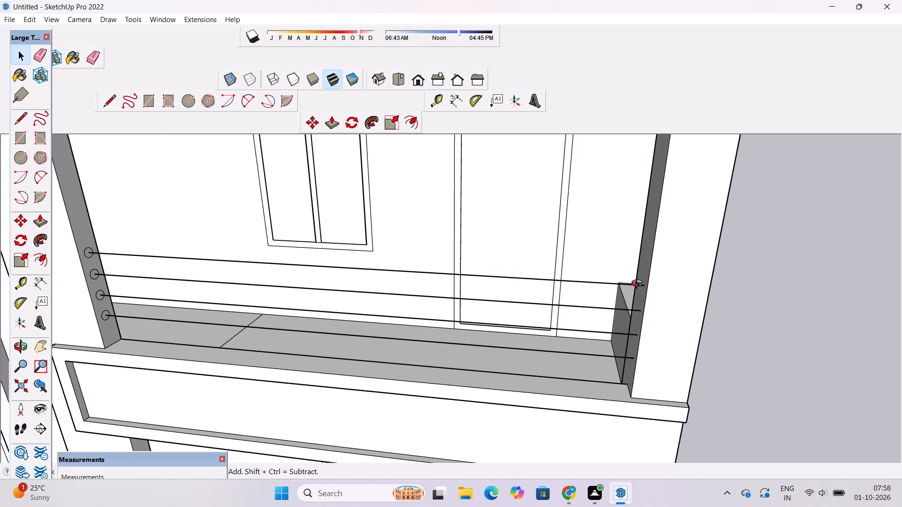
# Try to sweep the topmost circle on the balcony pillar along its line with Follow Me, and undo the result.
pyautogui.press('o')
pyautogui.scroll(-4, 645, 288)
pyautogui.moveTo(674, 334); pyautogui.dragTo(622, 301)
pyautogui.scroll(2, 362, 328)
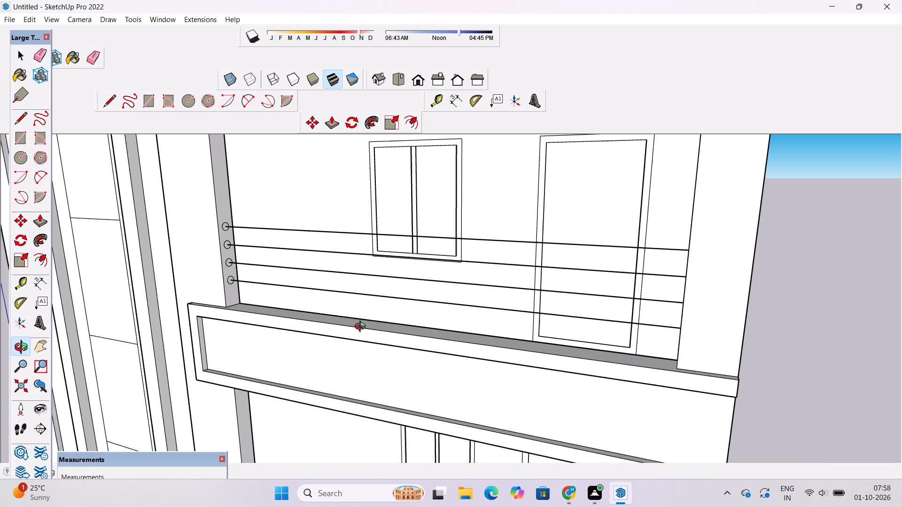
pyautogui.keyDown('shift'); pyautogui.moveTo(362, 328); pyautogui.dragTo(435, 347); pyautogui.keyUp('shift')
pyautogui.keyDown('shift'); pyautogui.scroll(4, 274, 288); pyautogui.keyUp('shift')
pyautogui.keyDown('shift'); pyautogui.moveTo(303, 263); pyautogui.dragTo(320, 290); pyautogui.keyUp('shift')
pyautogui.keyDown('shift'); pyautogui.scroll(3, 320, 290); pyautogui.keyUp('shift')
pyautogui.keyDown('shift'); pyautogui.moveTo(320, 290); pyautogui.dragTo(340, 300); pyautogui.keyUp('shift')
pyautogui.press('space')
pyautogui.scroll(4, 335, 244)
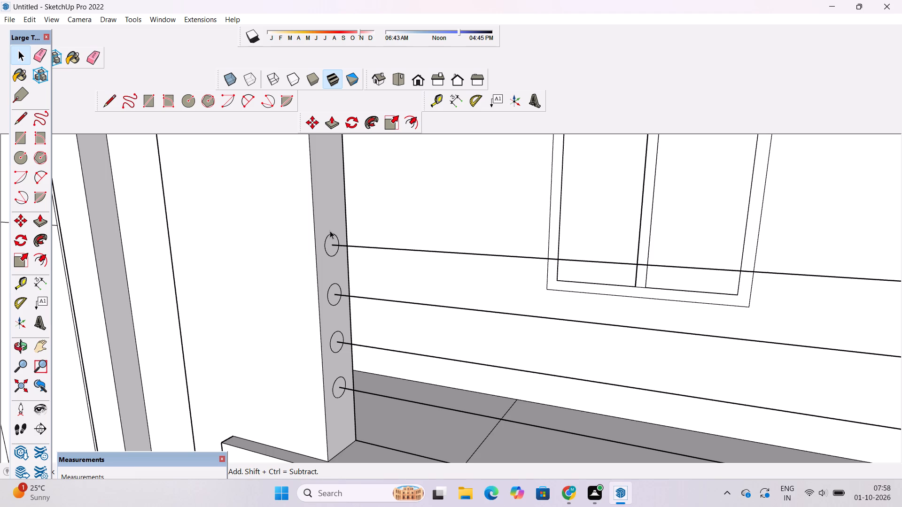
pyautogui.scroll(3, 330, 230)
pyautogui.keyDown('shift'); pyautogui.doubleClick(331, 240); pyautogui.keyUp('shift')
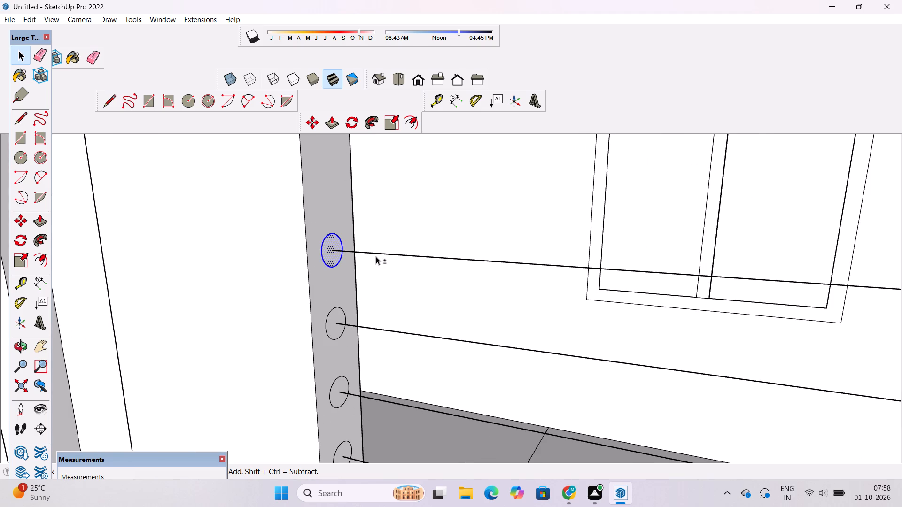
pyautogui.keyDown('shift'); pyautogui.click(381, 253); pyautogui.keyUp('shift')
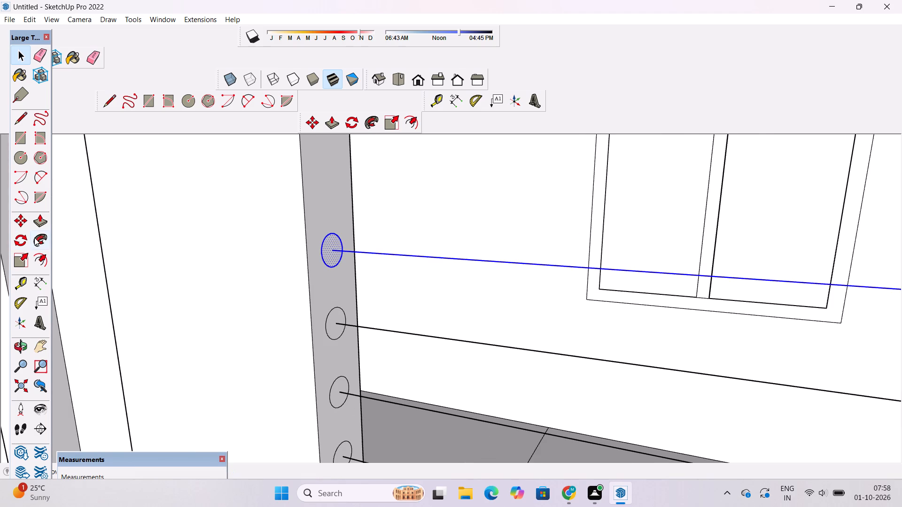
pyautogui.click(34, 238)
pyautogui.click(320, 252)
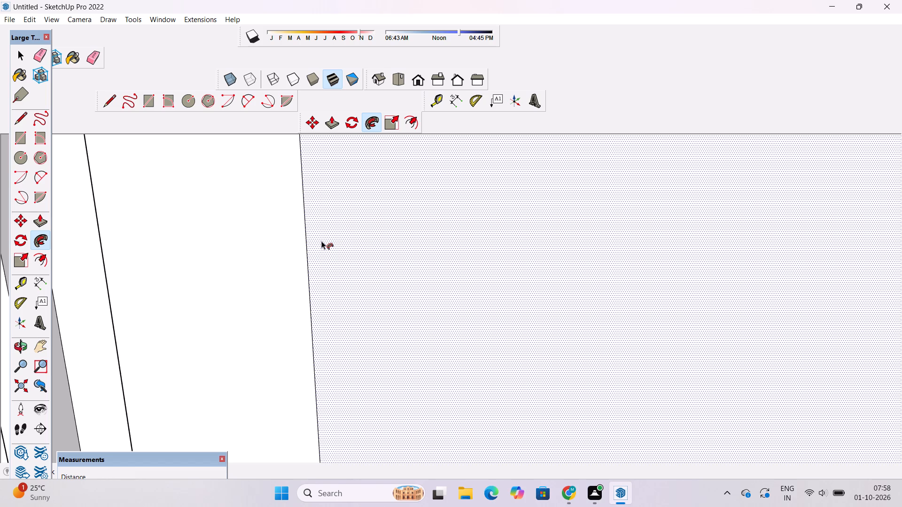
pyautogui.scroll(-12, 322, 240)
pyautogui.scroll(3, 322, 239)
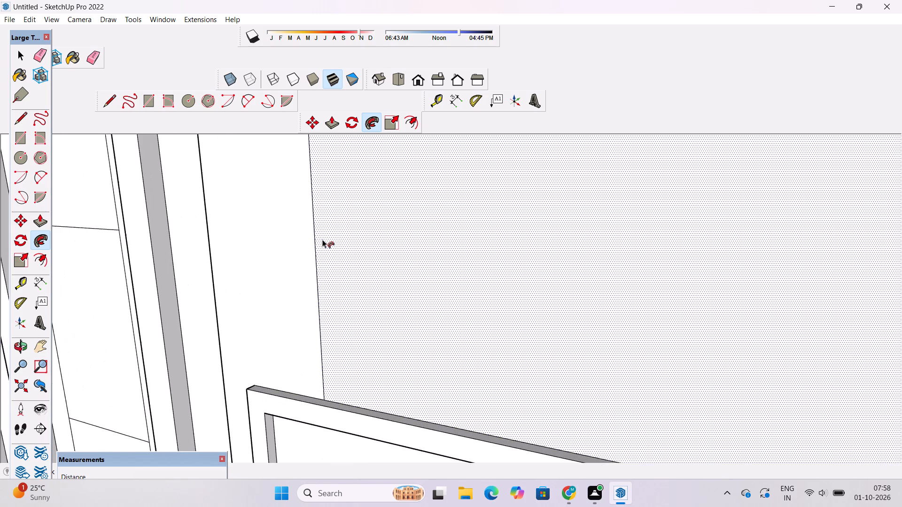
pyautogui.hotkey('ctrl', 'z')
# Sweep the topmost circle along its line with Follow Me to form the upper round railing bar across the balcony.
pyautogui.scroll(4, 322, 239)
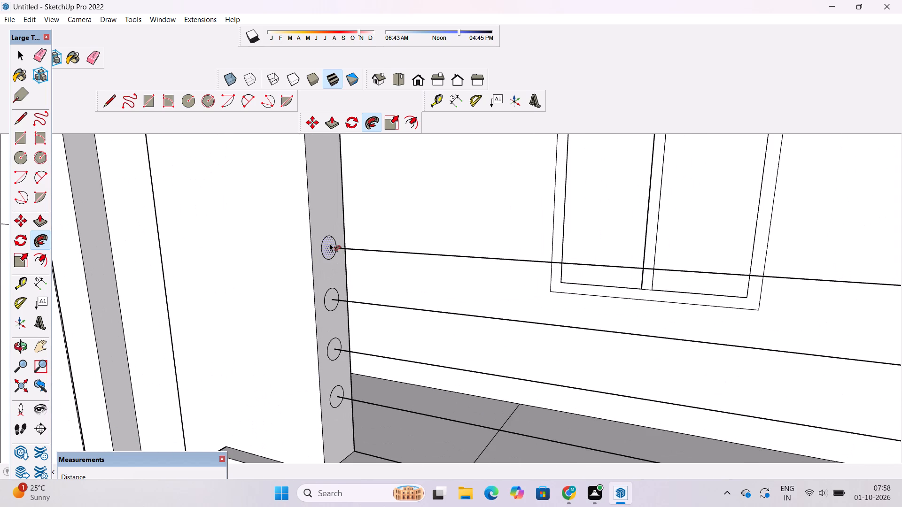
pyautogui.click(329, 243)
pyautogui.press('space')
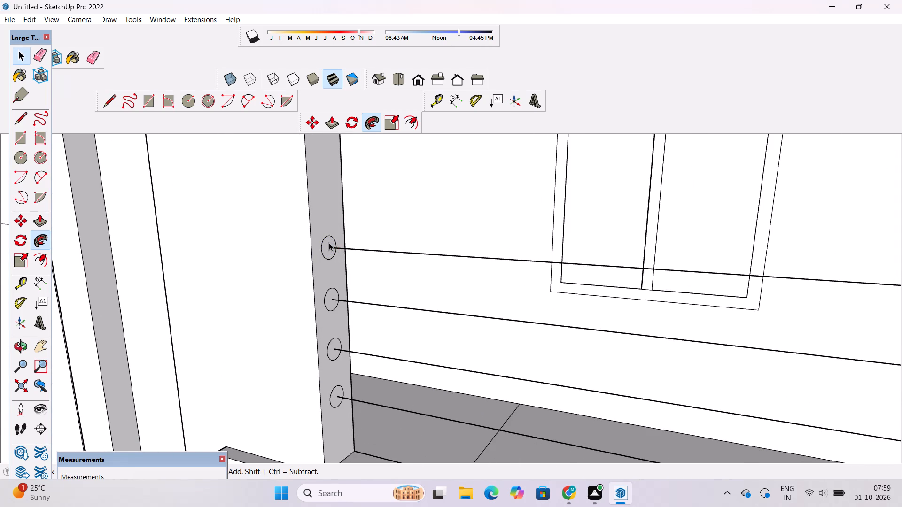
pyautogui.keyDown('shift'); pyautogui.doubleClick(327, 246); pyautogui.keyUp('shift')
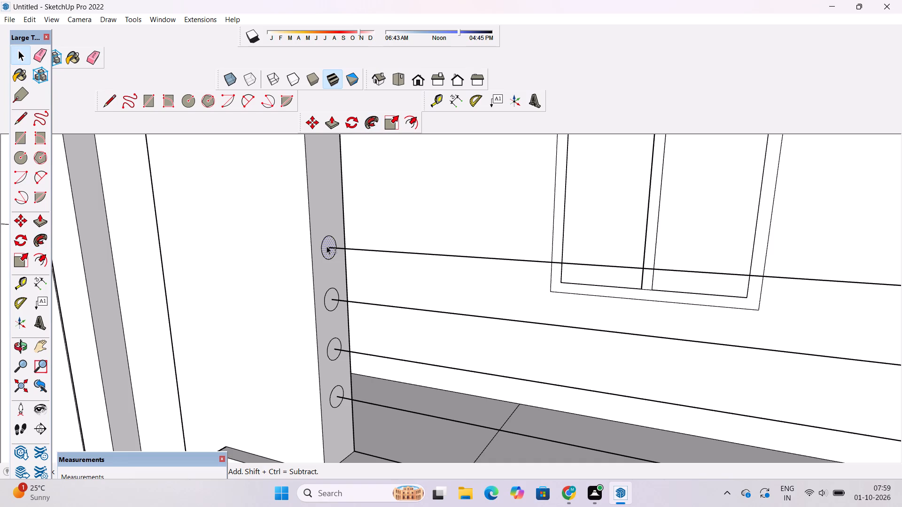
pyautogui.keyDown('shift'); pyautogui.click(355, 248); pyautogui.keyUp('shift')
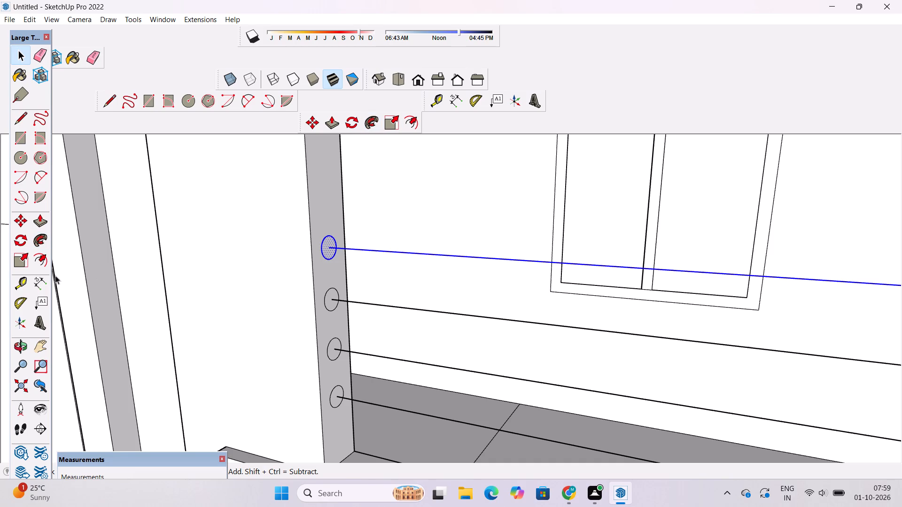
pyautogui.click(46, 238)
pyautogui.click(325, 246)
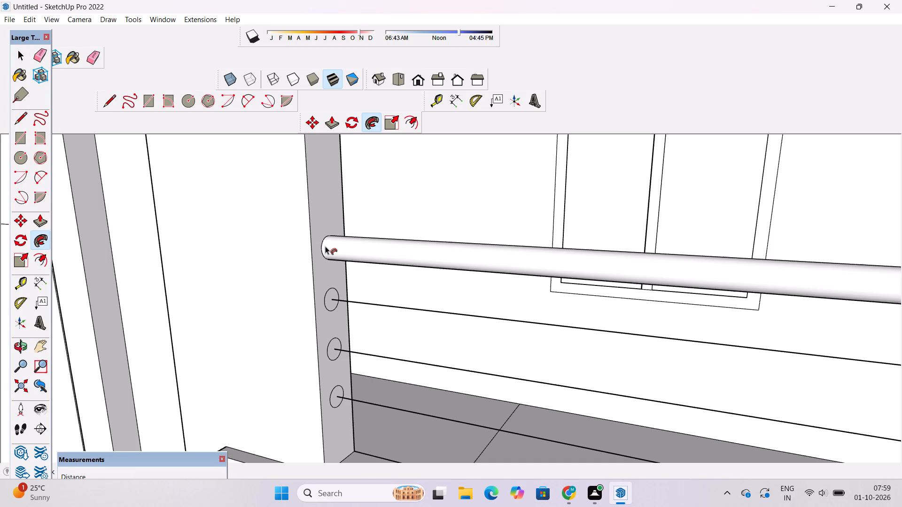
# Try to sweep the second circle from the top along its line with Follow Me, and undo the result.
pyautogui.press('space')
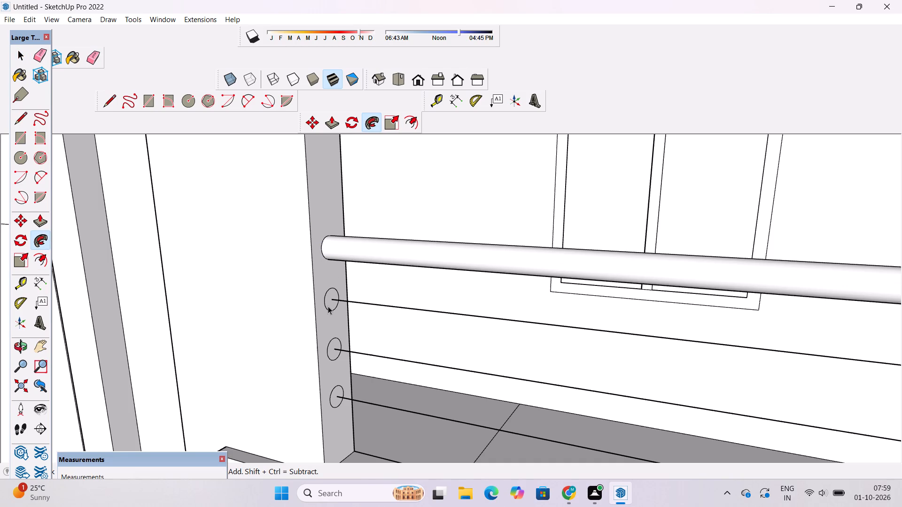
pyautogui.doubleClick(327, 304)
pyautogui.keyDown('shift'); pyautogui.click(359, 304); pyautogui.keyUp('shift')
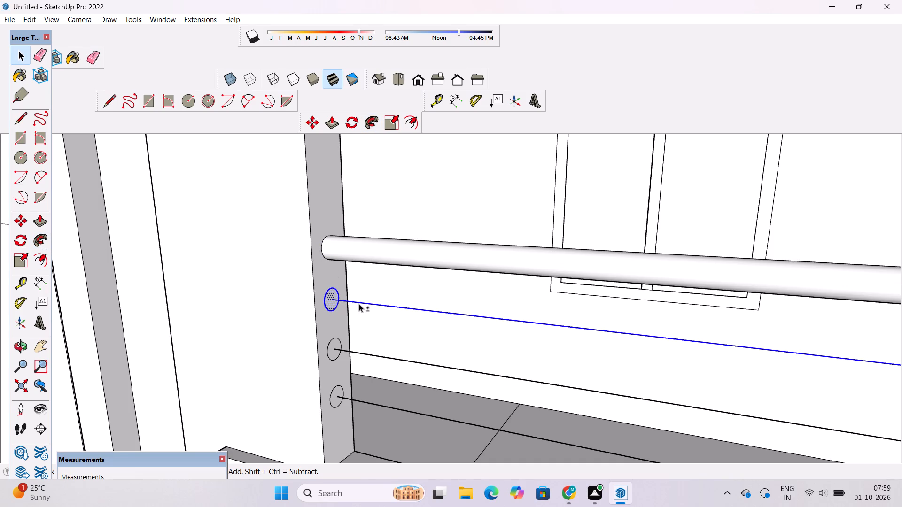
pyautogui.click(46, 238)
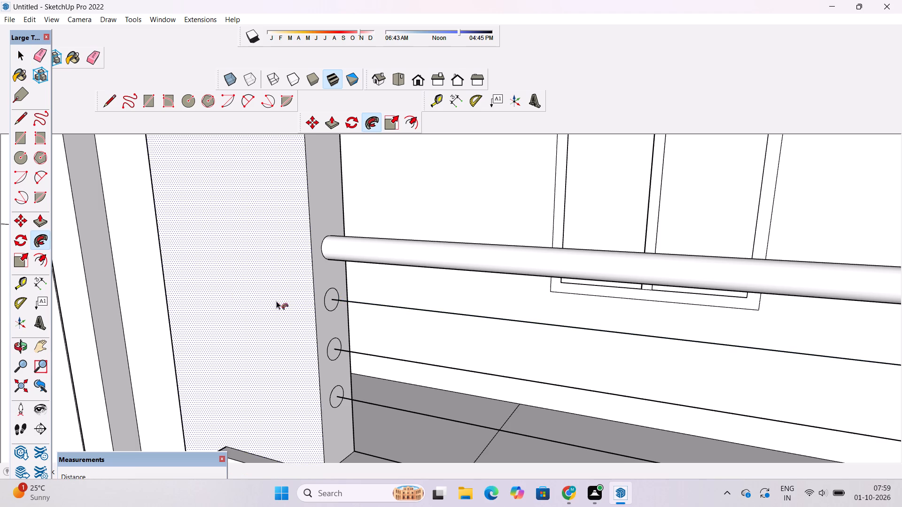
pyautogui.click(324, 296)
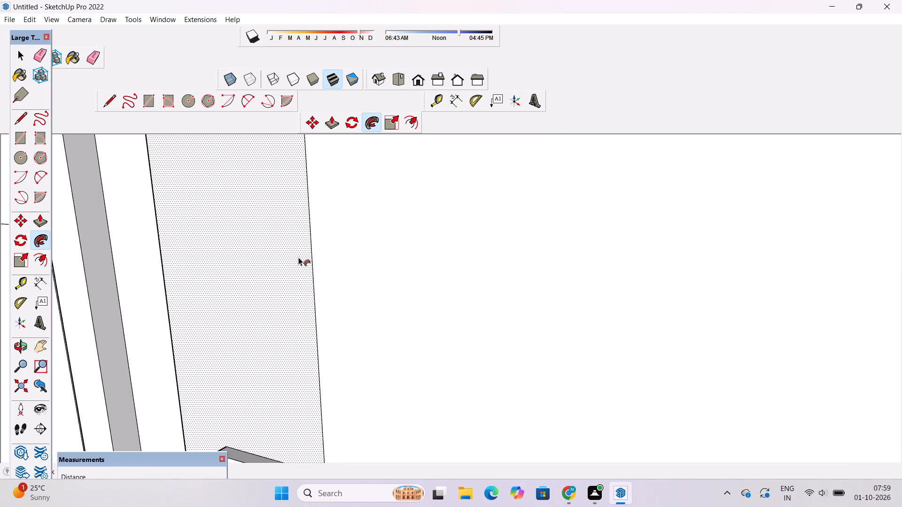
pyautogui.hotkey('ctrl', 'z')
# Sweep the second circle from the top along its line with Follow Me to form a round railing bar.
pyautogui.press('space')
pyautogui.scroll(3, 335, 306)
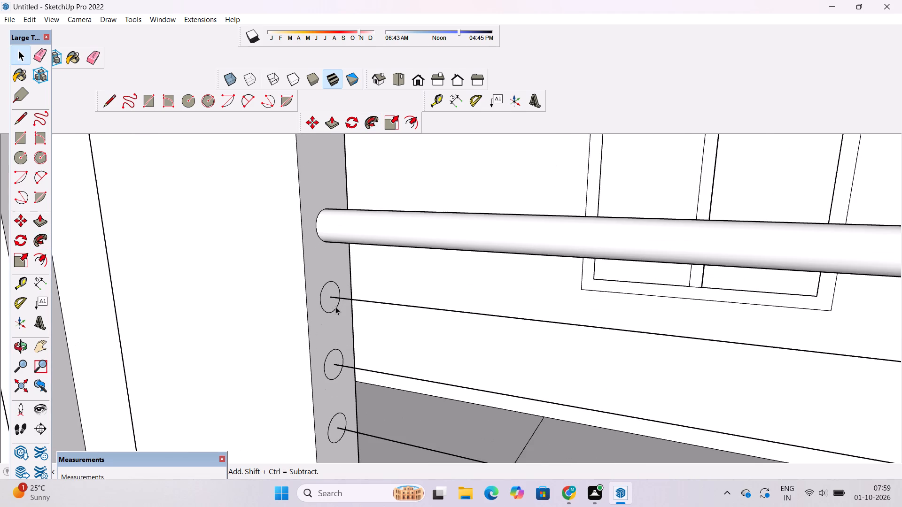
pyautogui.scroll(-1, 327, 295)
pyautogui.keyDown('shift'); pyautogui.doubleClick(323, 291); pyautogui.keyUp('shift')
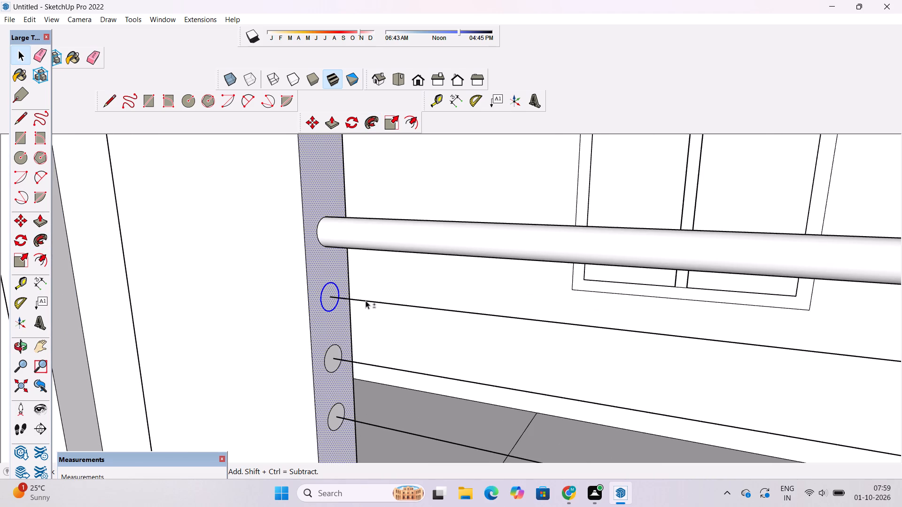
pyautogui.keyDown('shift'); pyautogui.click(365, 300); pyautogui.keyUp('shift')
pyautogui.click(40, 239)
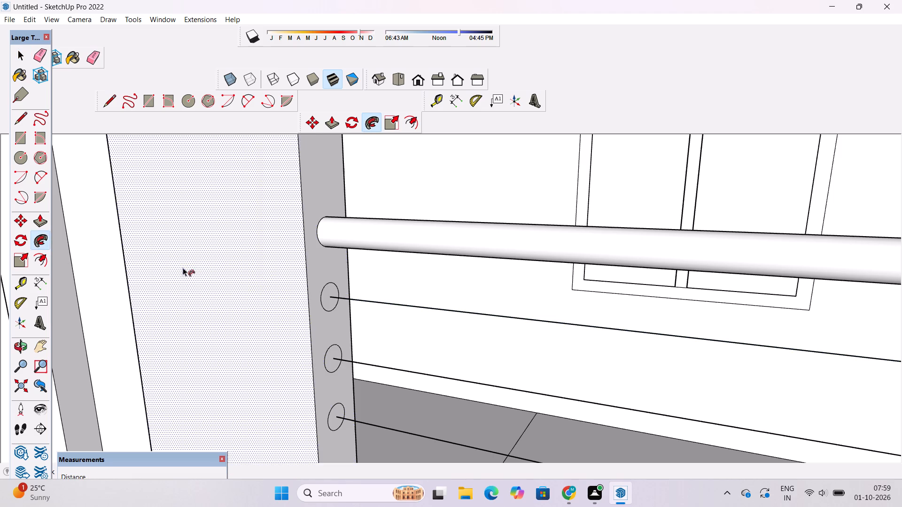
pyautogui.click(325, 296)
# Sweep the third circle from the top along its line with Follow Me to form another round railing bar.
pyautogui.scroll(-7, 300, 253)
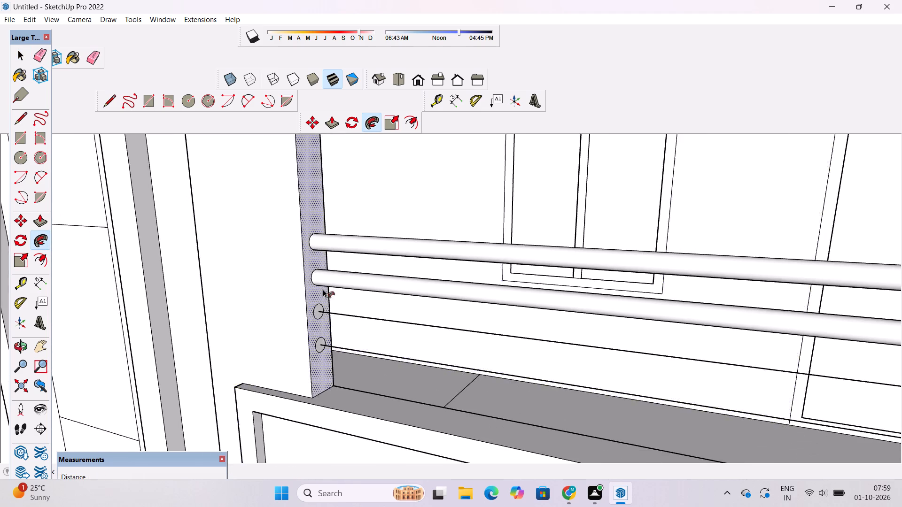
pyautogui.scroll(4, 330, 310)
pyautogui.press('space')
pyautogui.scroll(8, 312, 338)
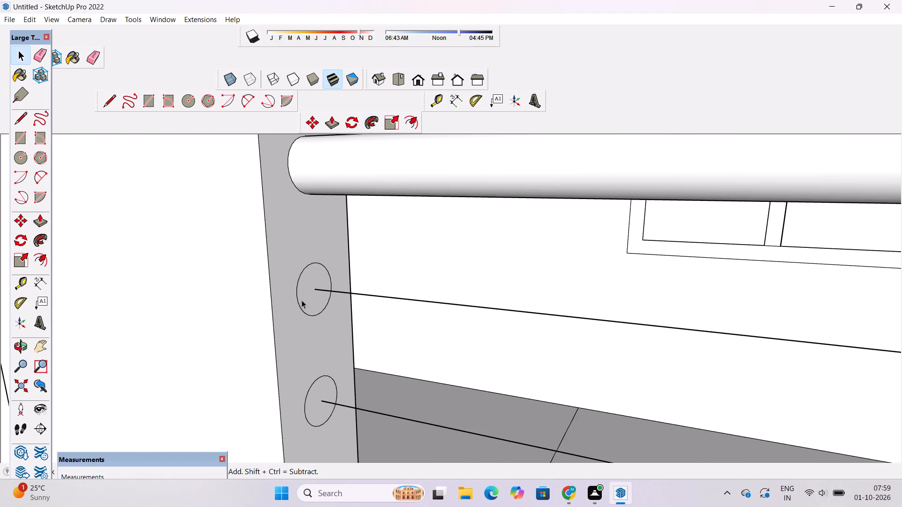
pyautogui.keyDown('shift'); pyautogui.doubleClick(306, 300); pyautogui.keyUp('shift')
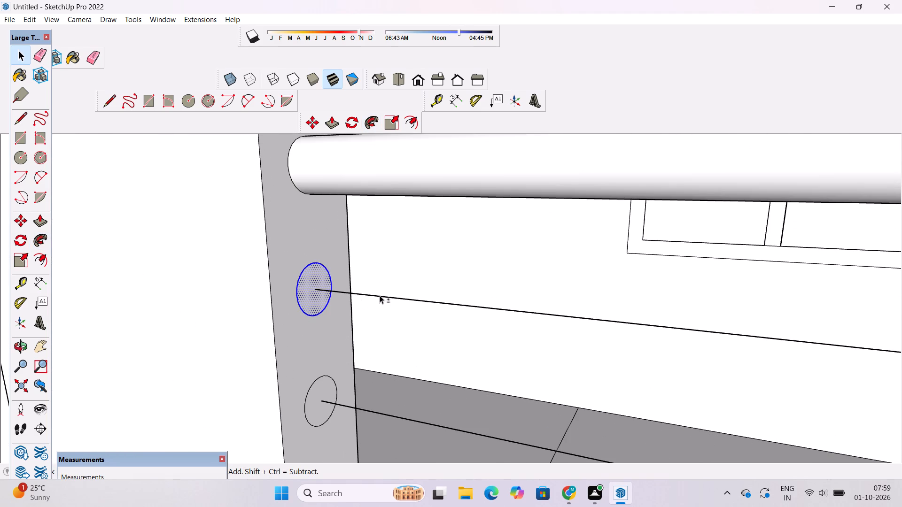
pyautogui.keyDown('shift'); pyautogui.click(380, 295); pyautogui.keyUp('shift')
pyautogui.click(39, 233)
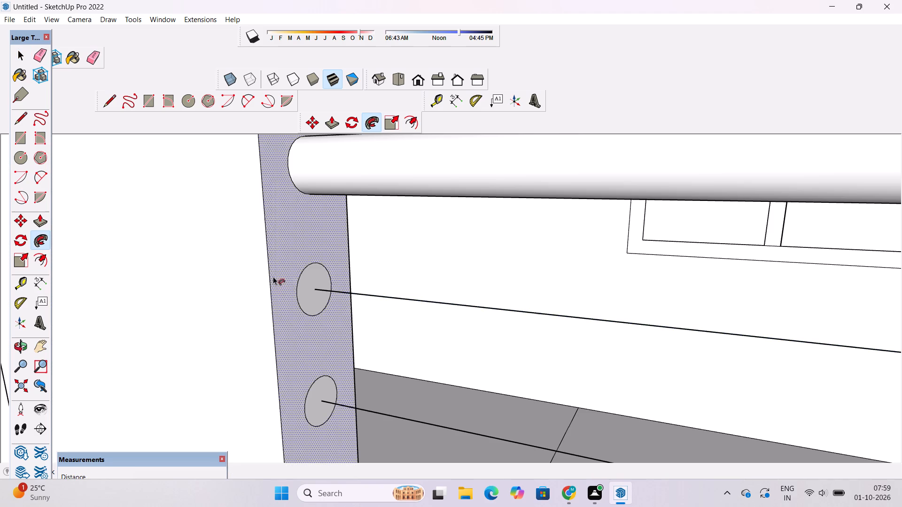
pyautogui.click(302, 283)
# Sweep the lowest circle along its line with Follow Me to form the bottom round railing bar.
pyautogui.scroll(-11, 272, 224)
pyautogui.scroll(6, 290, 294)
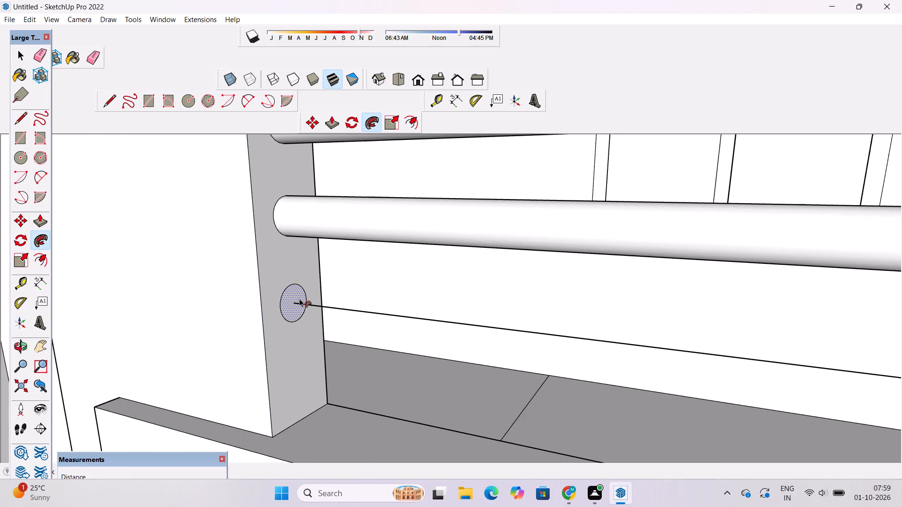
pyautogui.press('space')
pyautogui.scroll(3, 305, 302)
pyautogui.doubleClick(282, 294)
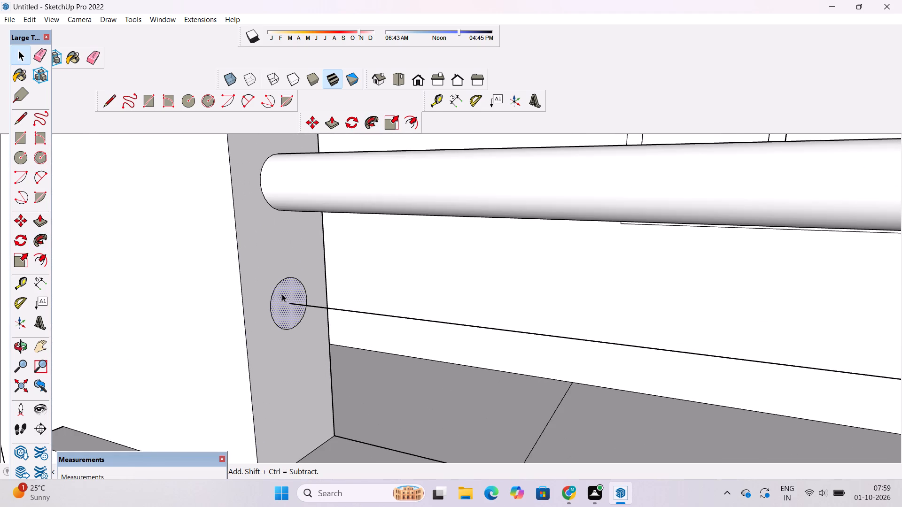
pyautogui.keyDown('ctrl'); pyautogui.click(349, 310); pyautogui.keyUp('ctrl')
pyautogui.click(44, 238)
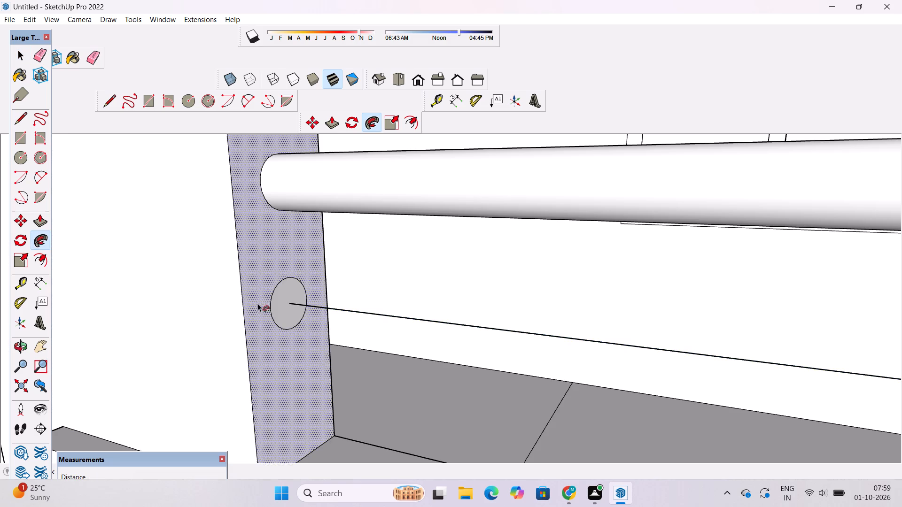
pyautogui.click(287, 306)
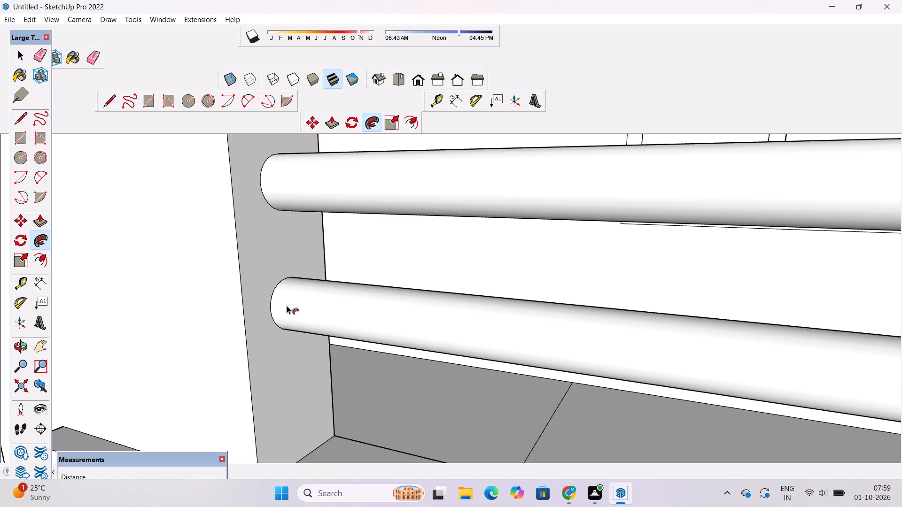
# Examine the railing bars across the front of the balcony and the open side of the balcony around the corner pillar.
pyautogui.press('o')
pyautogui.scroll(-20, 233, 300)
pyautogui.scroll(-3, 233, 300)
pyautogui.moveTo(234, 314); pyautogui.dragTo(288, 315)
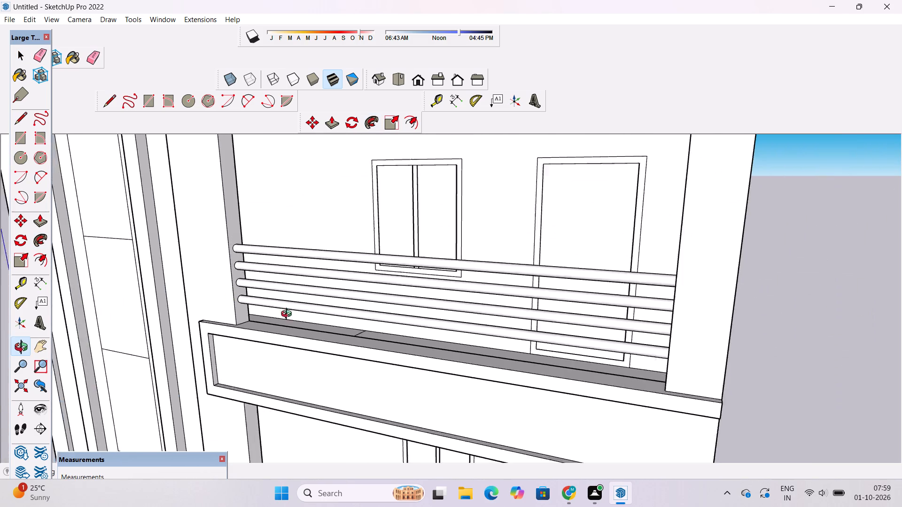
pyautogui.moveTo(288, 315); pyautogui.dragTo(347, 309)
pyautogui.scroll(-6, 349, 308)
pyautogui.moveTo(341, 338); pyautogui.dragTo(341, 326)
pyautogui.scroll(-3, 341, 325)
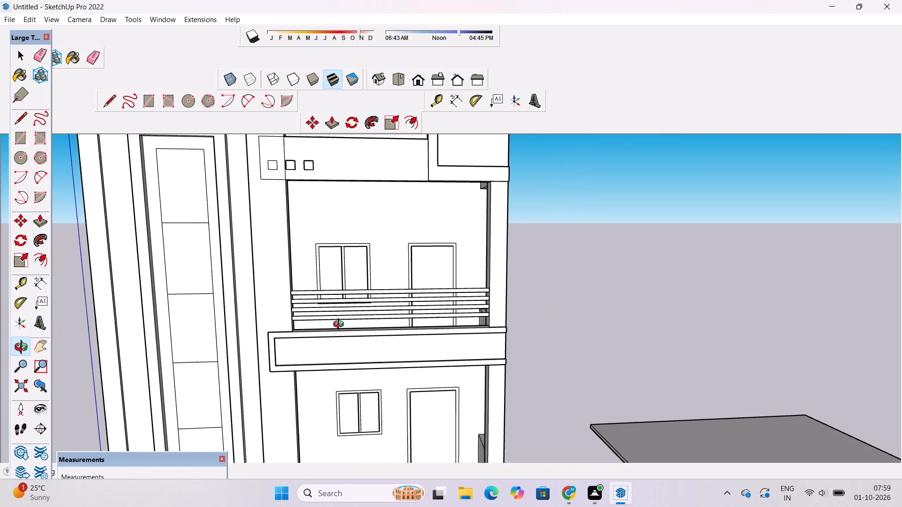
pyautogui.scroll(2, 341, 325)
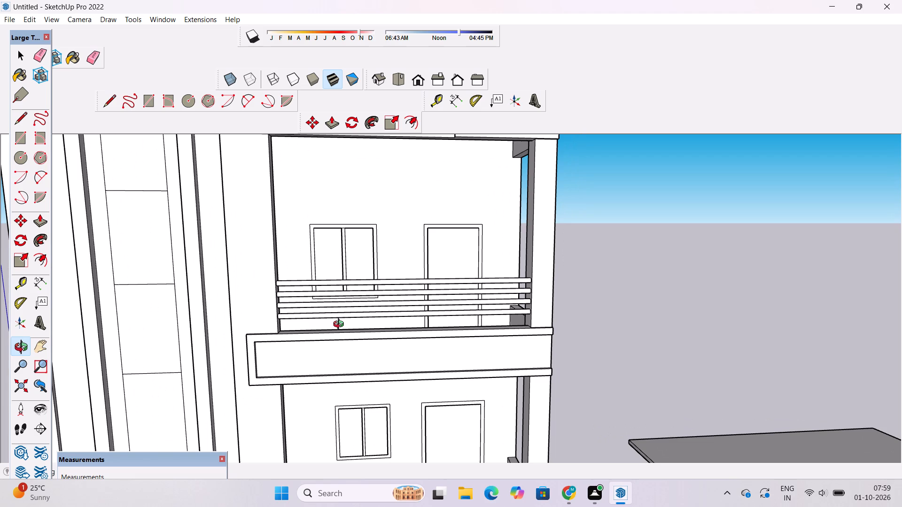
pyautogui.scroll(-3, 341, 325)
pyautogui.keyDown('shift'); pyautogui.moveTo(371, 324); pyautogui.dragTo(366, 328); pyautogui.keyUp('shift')
pyautogui.moveTo(389, 327); pyautogui.dragTo(247, 346)
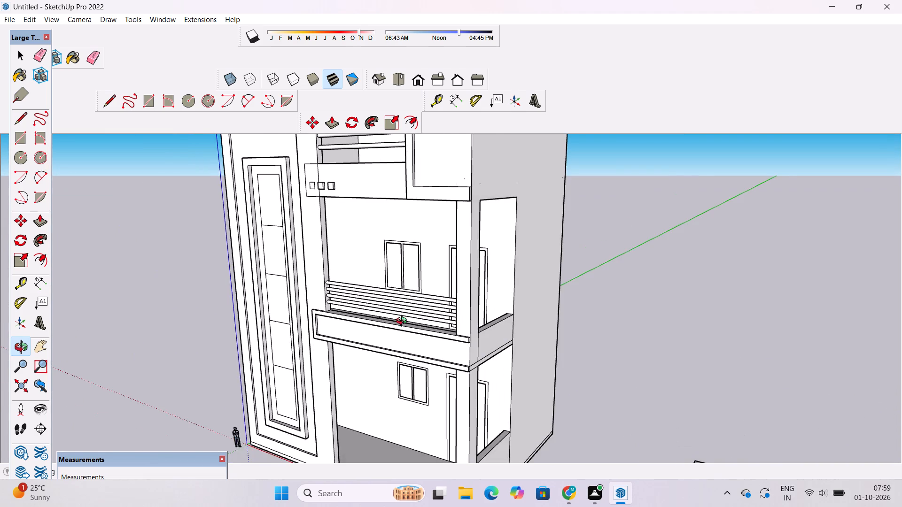
pyautogui.scroll(7, 404, 322)
pyautogui.moveTo(522, 306); pyautogui.dragTo(309, 342)
pyautogui.scroll(-4, 304, 345)
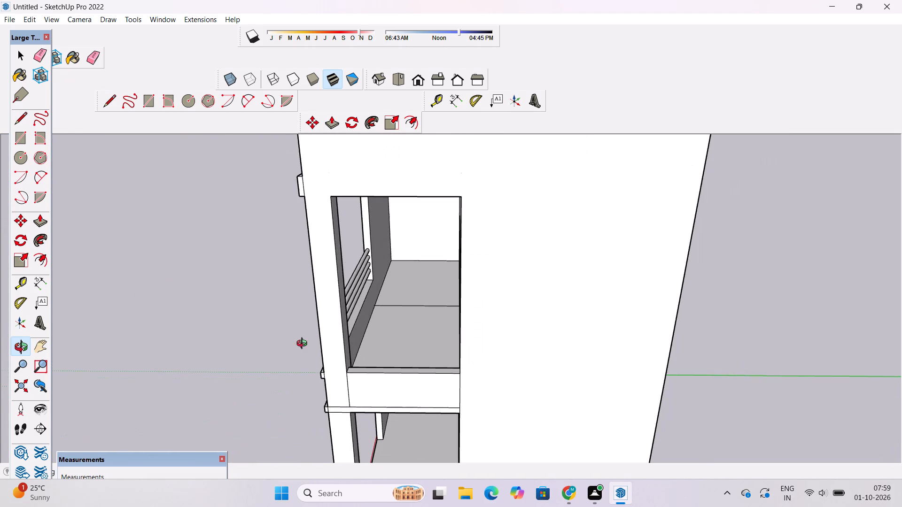
pyautogui.moveTo(413, 361); pyautogui.dragTo(400, 371)
pyautogui.scroll(4, 361, 378)
pyautogui.moveTo(354, 379); pyautogui.dragTo(506, 368)
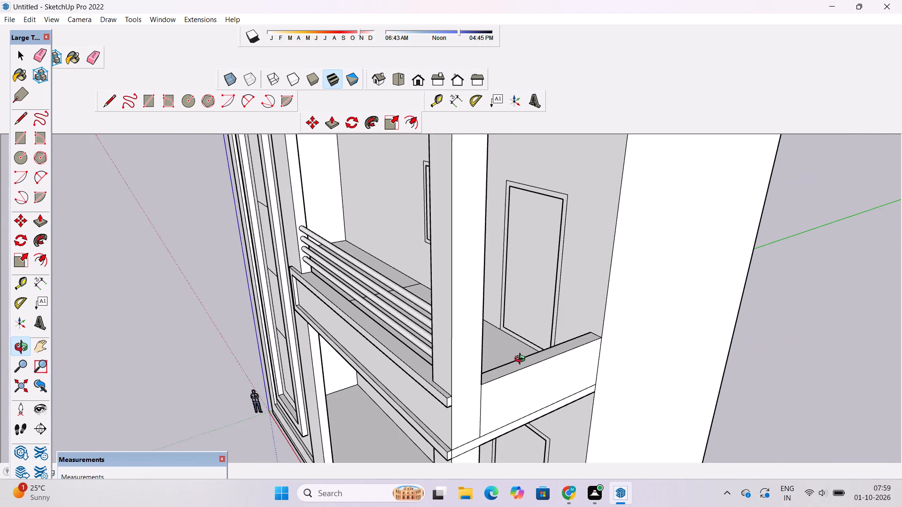
pyautogui.scroll(2, 476, 359)
pyautogui.keyDown('shift'); pyautogui.moveTo(522, 352); pyautogui.dragTo(520, 364); pyautogui.keyUp('shift')
pyautogui.moveTo(498, 400); pyautogui.dragTo(488, 355)
pyautogui.moveTo(508, 372); pyautogui.dragTo(529, 383)
pyautogui.scroll(4, 590, 333)
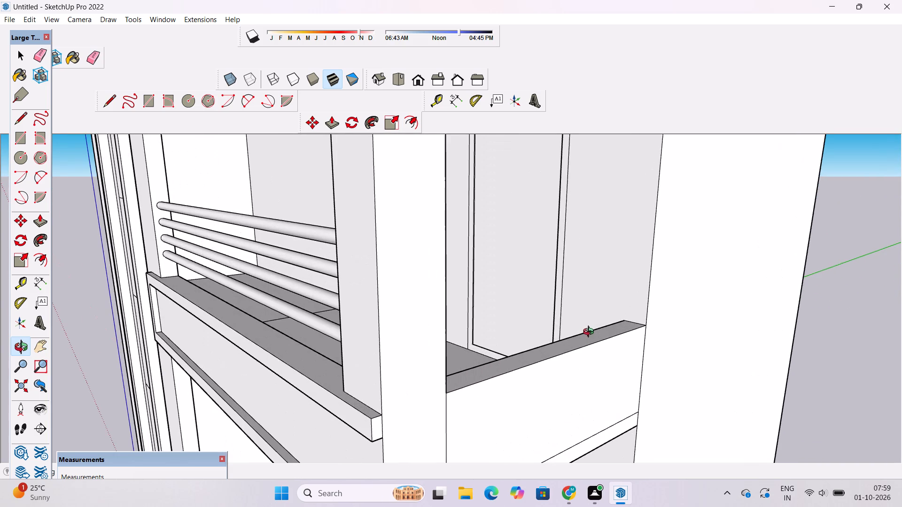
pyautogui.moveTo(631, 340); pyautogui.dragTo(677, 335)
pyautogui.keyDown('shift'); pyautogui.moveTo(653, 334); pyautogui.dragTo(598, 360); pyautogui.keyUp('shift')
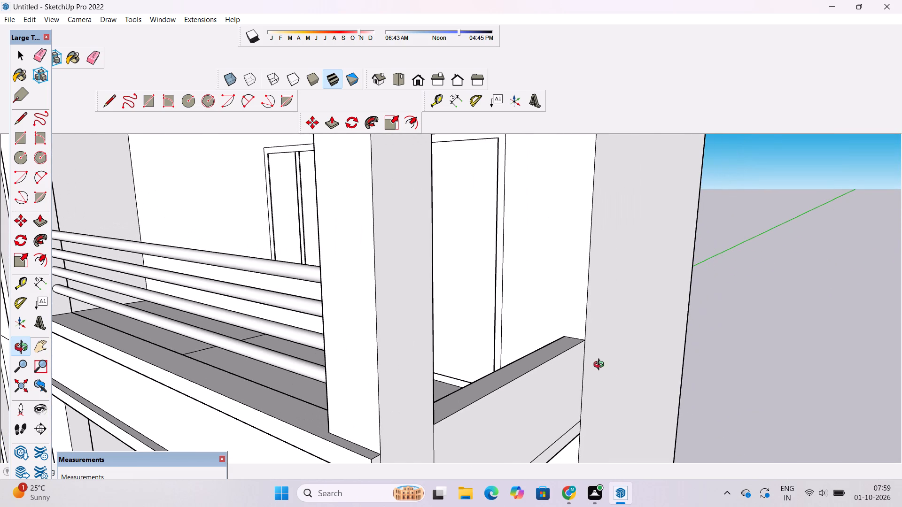
# Draw a circle of 6" radius on the wall beside the door, just above the balcony's side parapet.
pyautogui.press('c')
pyautogui.scroll(4, 576, 338)
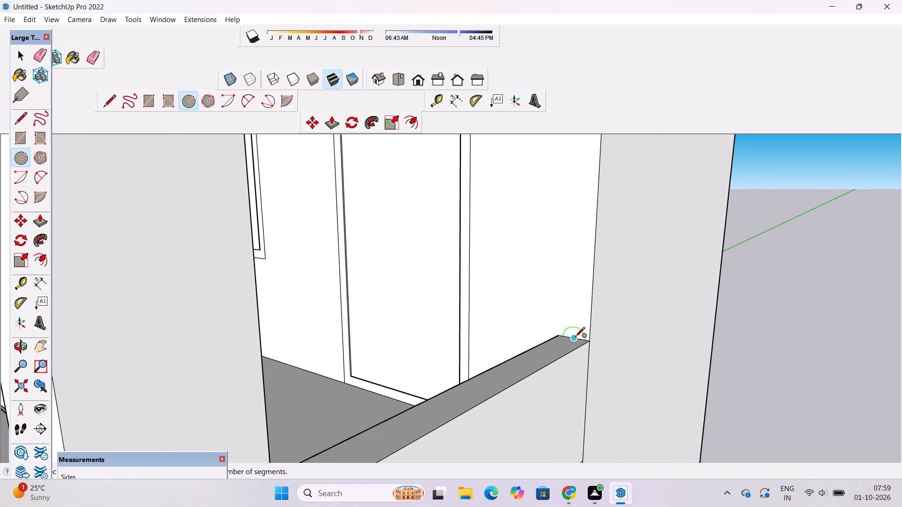
pyautogui.click(575, 301)
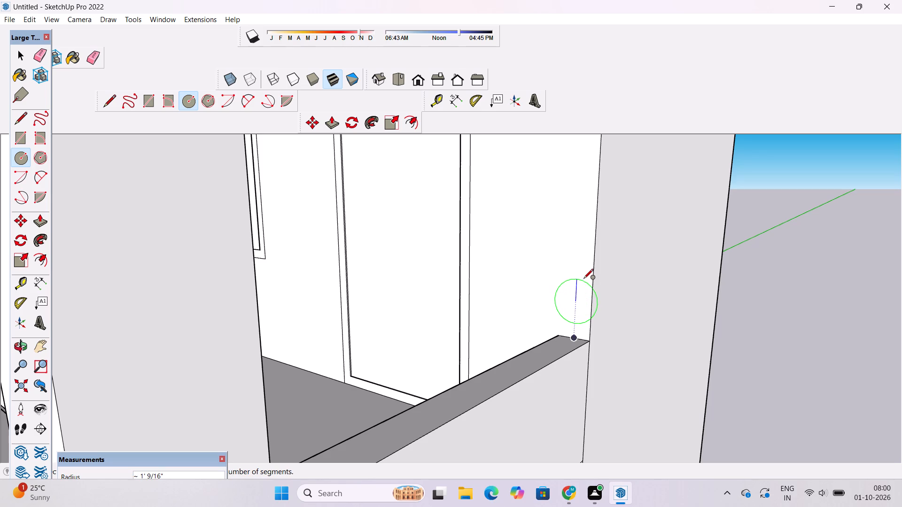
pyautogui.press('6')
pyautogui.hotkey('shift', '"')
pyautogui.press('Return')
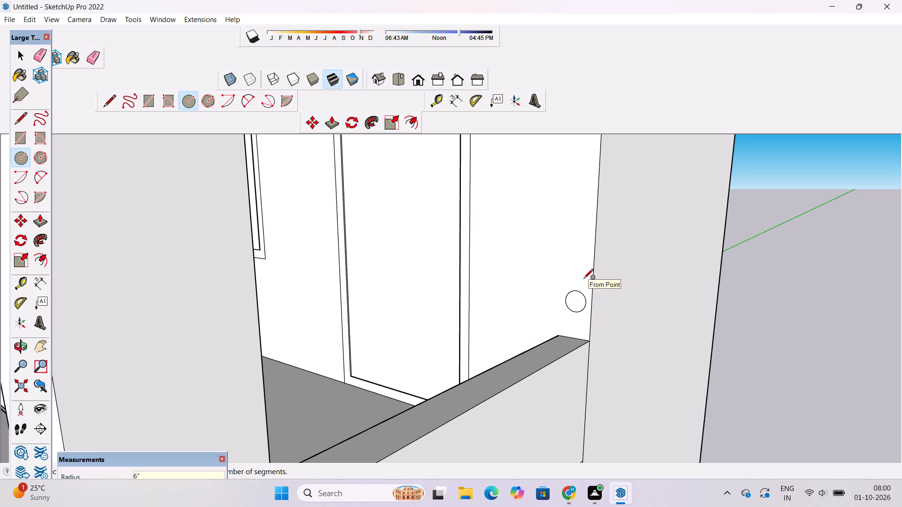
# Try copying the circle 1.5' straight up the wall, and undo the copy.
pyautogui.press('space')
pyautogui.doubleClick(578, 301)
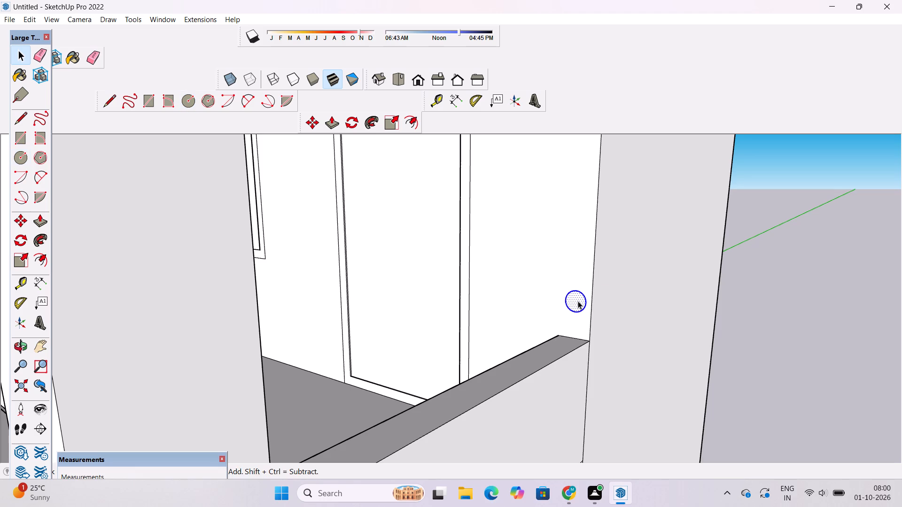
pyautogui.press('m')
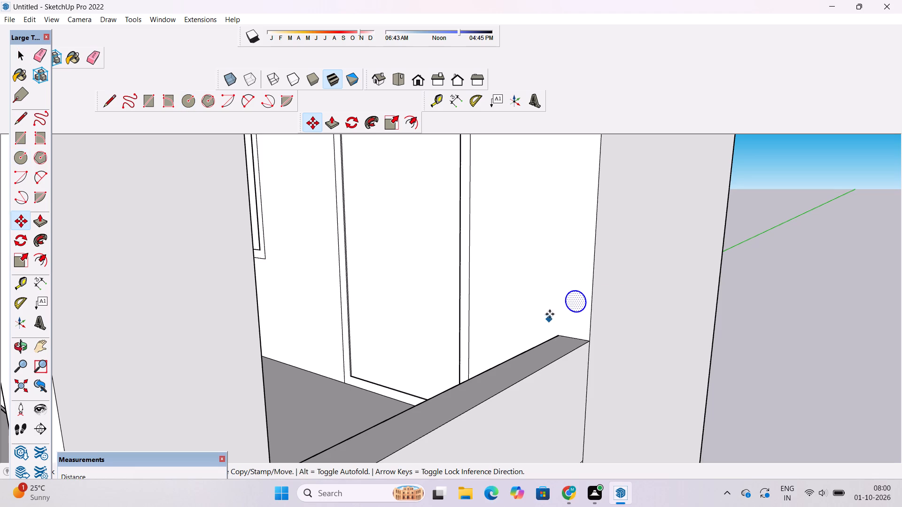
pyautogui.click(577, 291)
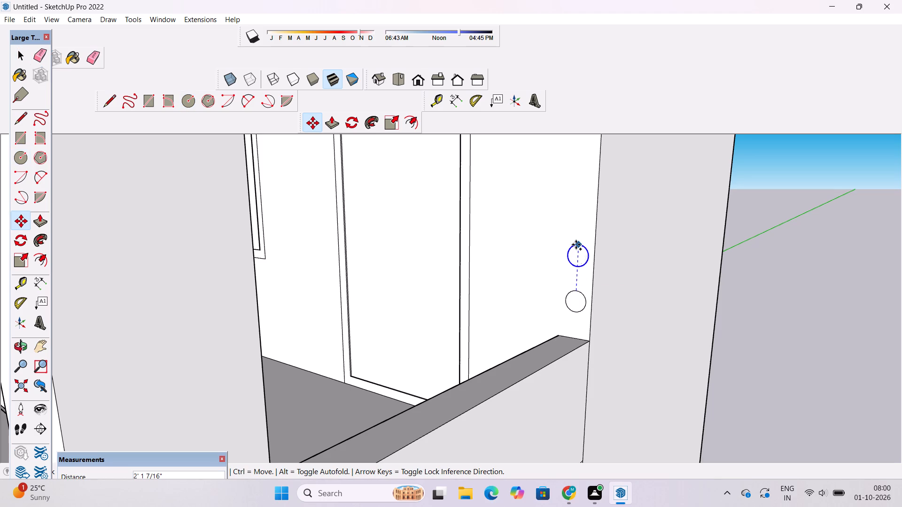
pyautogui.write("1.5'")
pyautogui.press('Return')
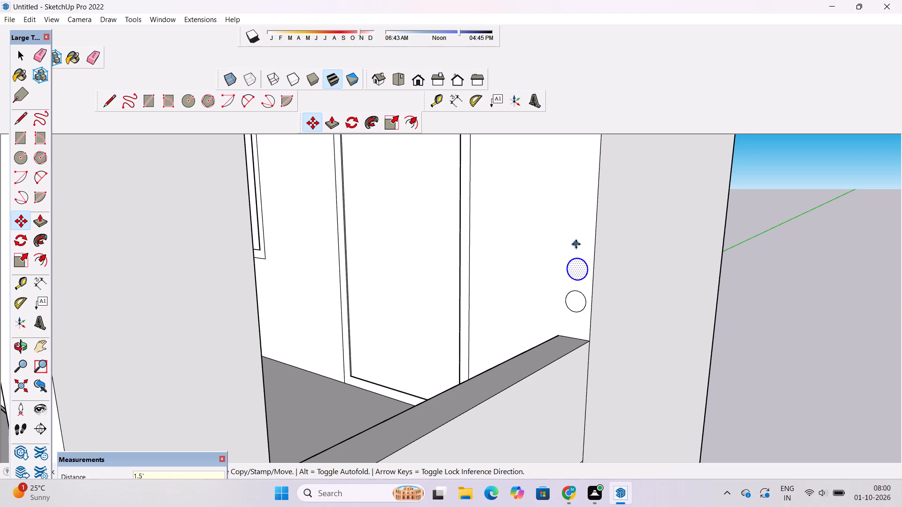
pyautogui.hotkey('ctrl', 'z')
# Copy the circle 2' straight up the wall and multiply it into four evenly spaced copies.
pyautogui.press('space')
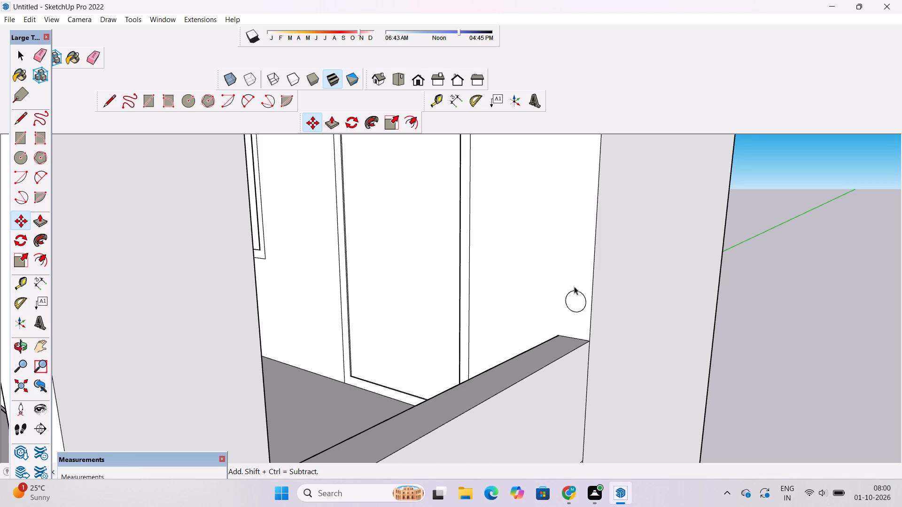
pyautogui.doubleClick(580, 301)
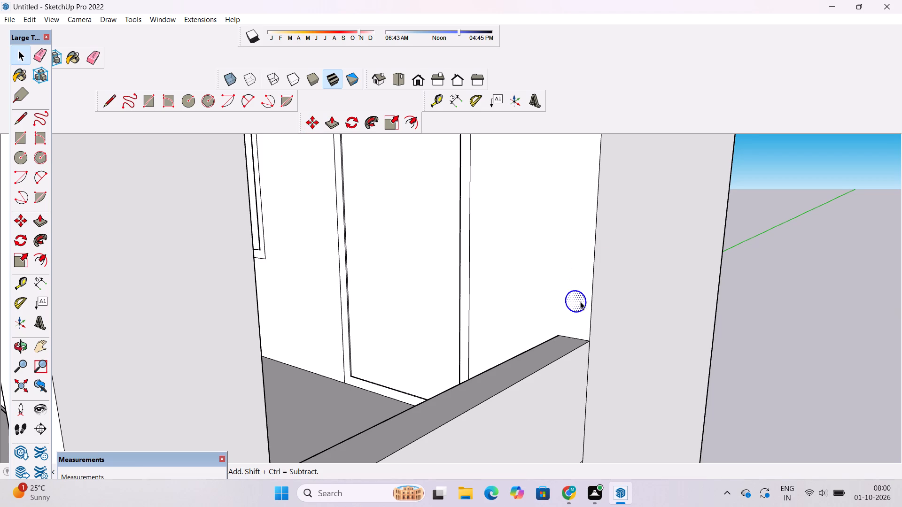
pyautogui.press('n')
pyautogui.press('m')
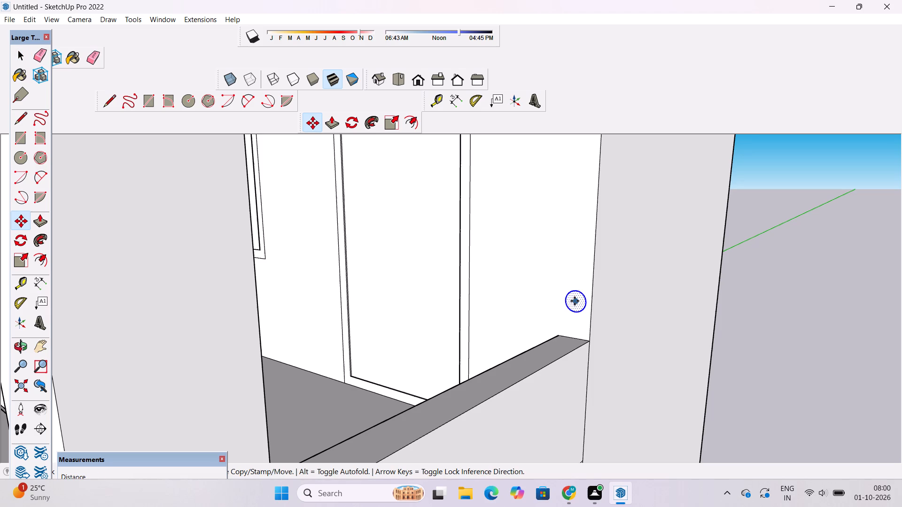
pyautogui.click(575, 301)
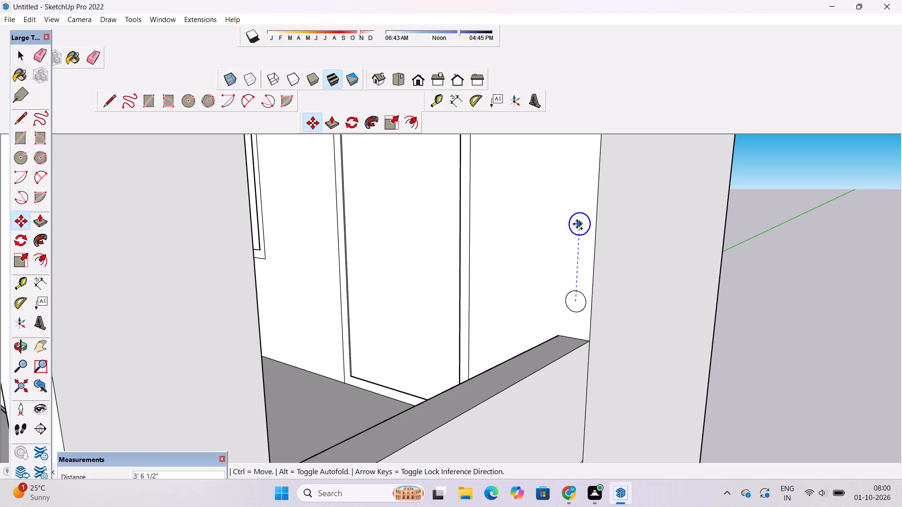
pyautogui.write("2'")
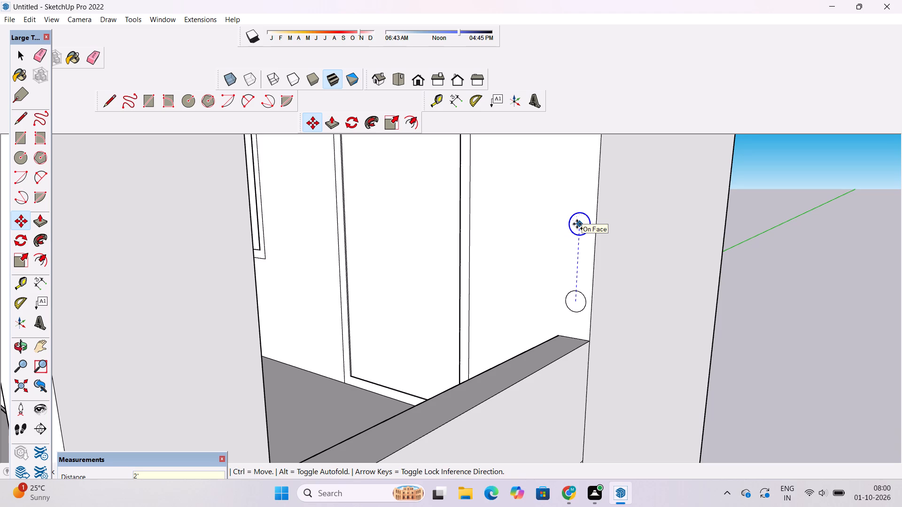
pyautogui.press('Return')
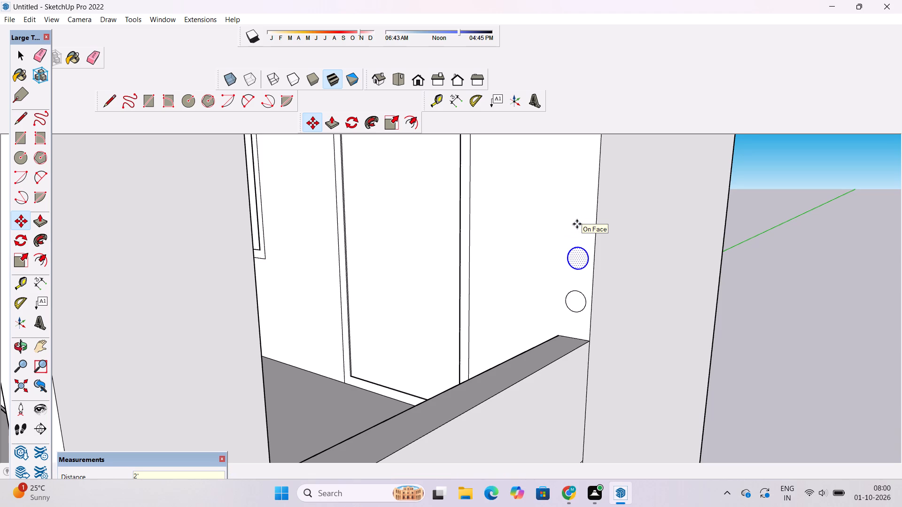
pyautogui.press('*')
pyautogui.press('4')
pyautogui.press('Return')
# Erase the topmost circle of the column on the wall beside the door.
pyautogui.scroll(-4, 542, 399)
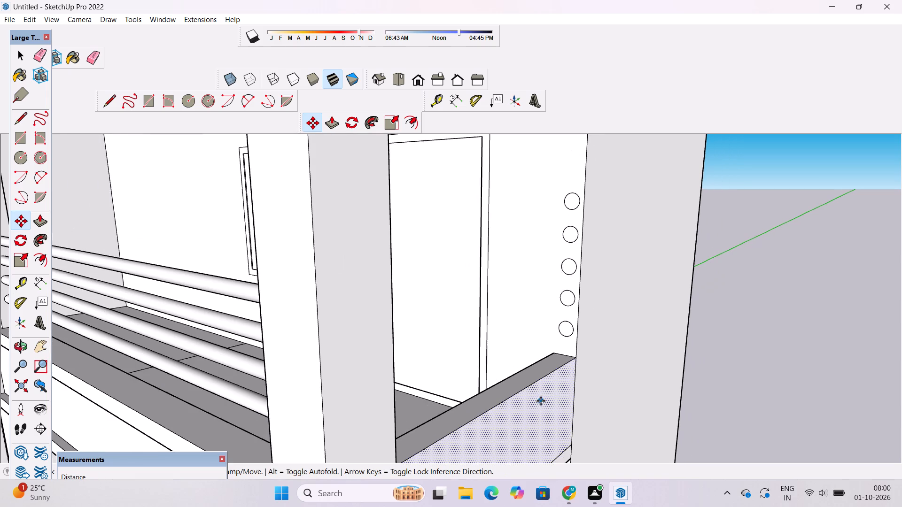
pyautogui.scroll(-4, 551, 367)
pyautogui.scroll(4, 551, 295)
pyautogui.press('e')
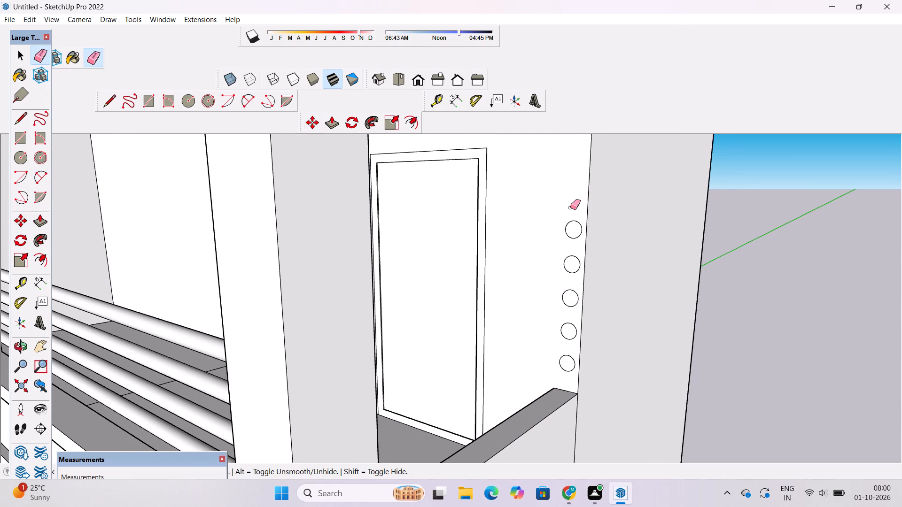
pyautogui.moveTo(570, 207); pyautogui.dragTo(573, 235)
pyautogui.press('space')
# Draw a line along the green axis from the lowest circle's centre across the balcony's open side to the corner pillar.
pyautogui.scroll(-5, 479, 349)
pyautogui.scroll(-1, 504, 400)
pyautogui.press('o')
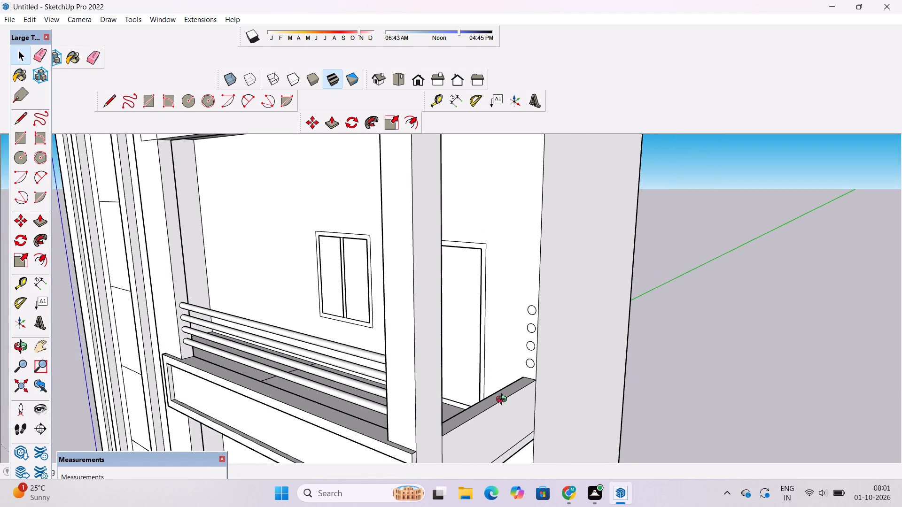
pyautogui.scroll(2, 570, 409)
pyautogui.scroll(3, 528, 389)
pyautogui.keyDown('shift'); pyautogui.moveTo(531, 391); pyautogui.dragTo(521, 322); pyautogui.keyUp('shift')
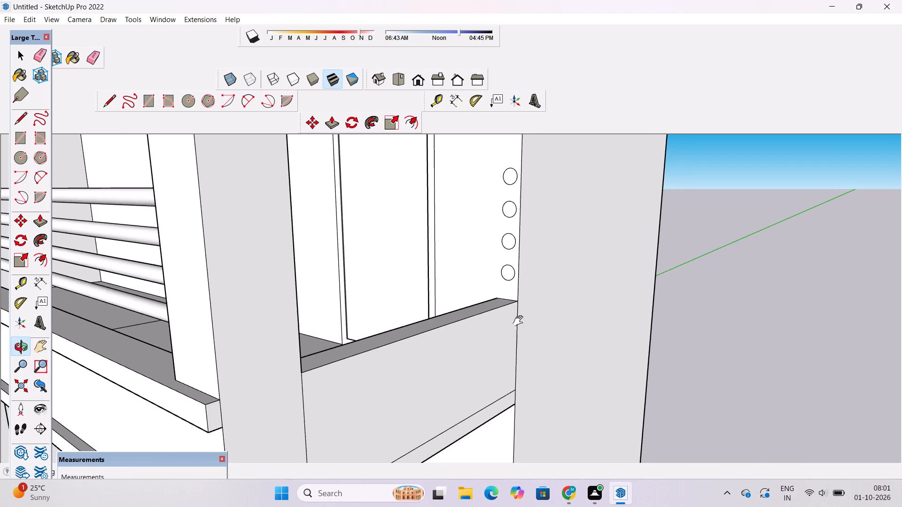
pyautogui.scroll(-6, 520, 321)
pyautogui.keyDown('shift'); pyautogui.moveTo(531, 308); pyautogui.dragTo(530, 380); pyautogui.keyUp('shift')
pyautogui.scroll(4, 498, 338)
pyautogui.keyDown('shift'); pyautogui.moveTo(509, 369); pyautogui.dragTo(499, 314); pyautogui.keyUp('shift')
pyautogui.scroll(-5, 502, 314)
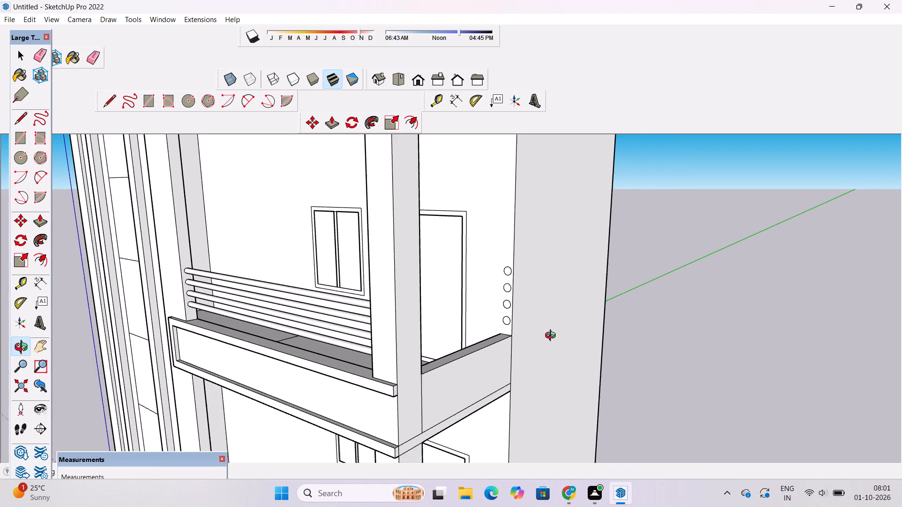
pyautogui.moveTo(552, 337); pyautogui.dragTo(526, 346)
pyautogui.scroll(5, 512, 338)
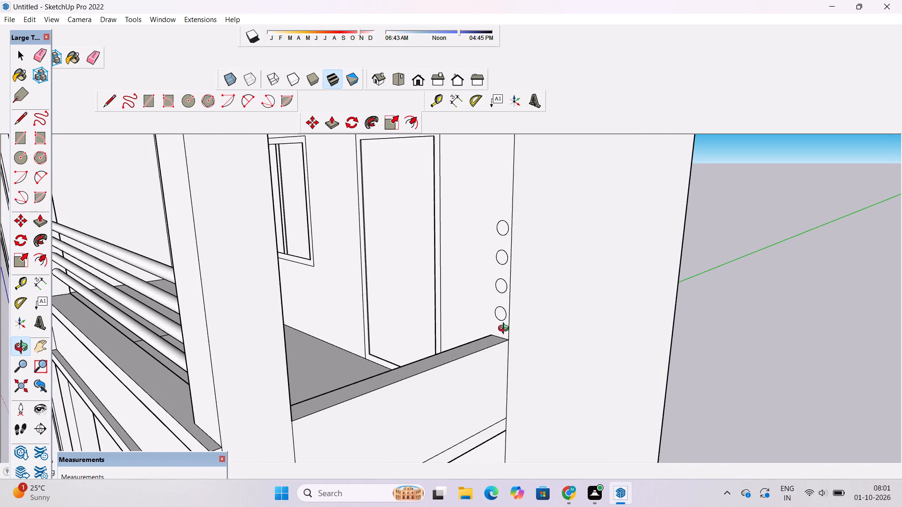
pyautogui.press('l')
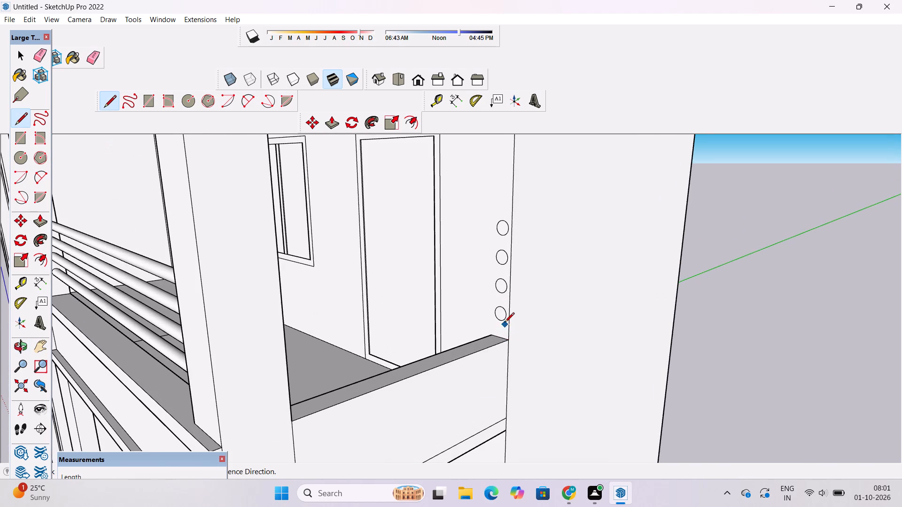
pyautogui.scroll(6, 505, 323)
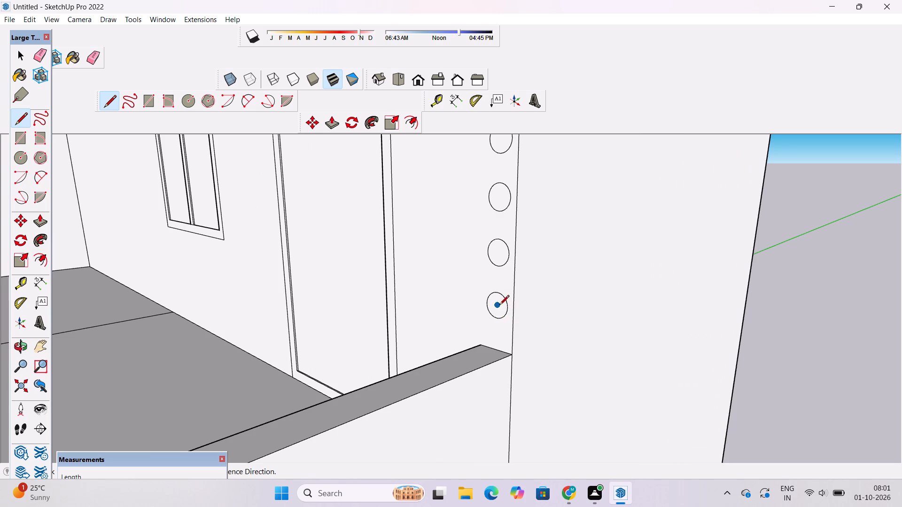
pyautogui.click(496, 307)
pyautogui.scroll(-12, 474, 310)
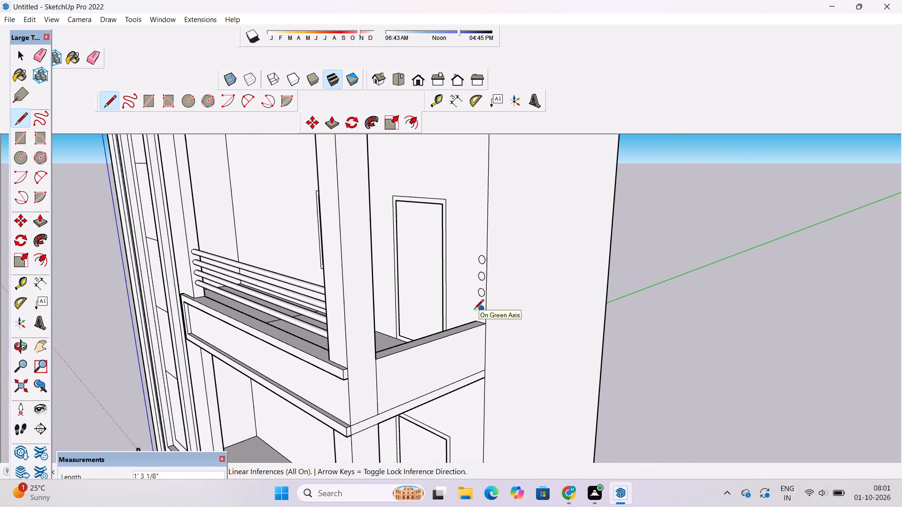
pyautogui.scroll(4, 414, 323)
pyautogui.press('o')
pyautogui.moveTo(456, 367); pyautogui.dragTo(318, 348)
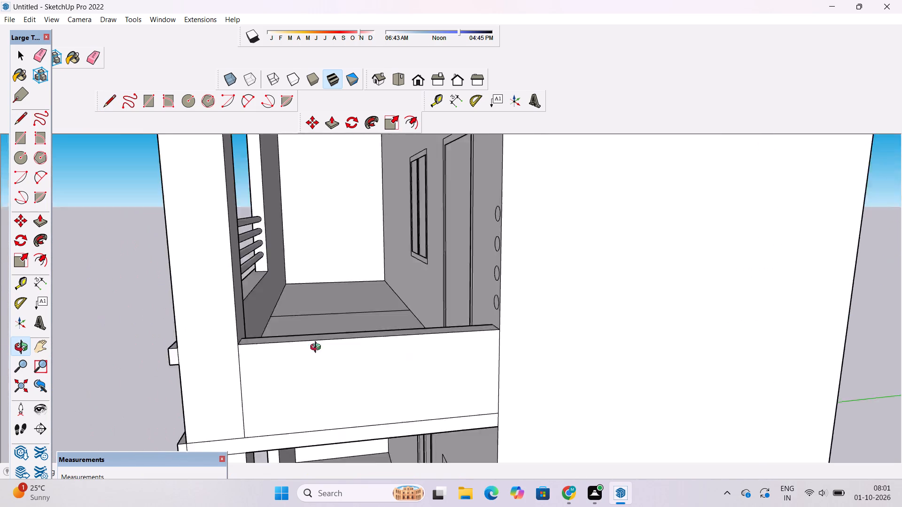
pyautogui.moveTo(318, 348); pyautogui.dragTo(293, 344)
pyautogui.scroll(-3, 293, 343)
pyautogui.keyDown('shift'); pyautogui.moveTo(292, 342); pyautogui.dragTo(339, 352); pyautogui.keyUp('shift')
pyautogui.scroll(4, 339, 307)
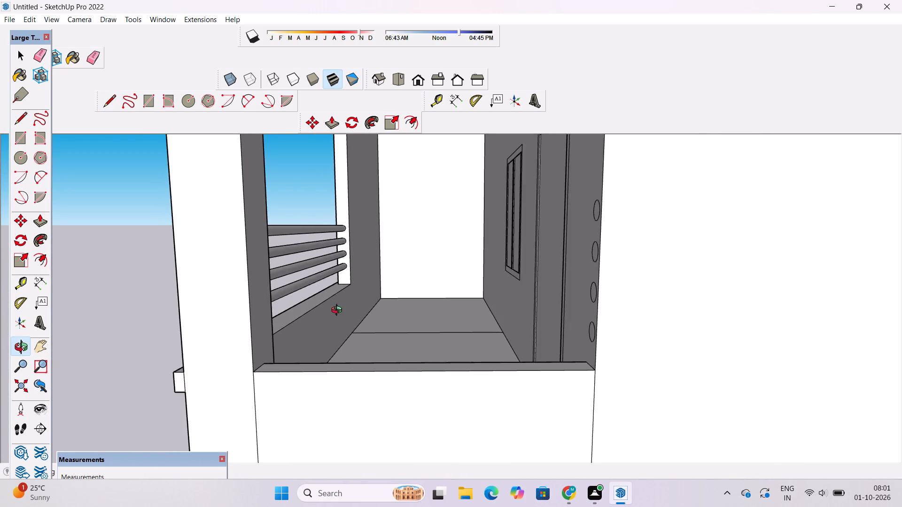
pyautogui.click(339, 311)
pyautogui.keyDown('shift'); pyautogui.moveTo(345, 321); pyautogui.dragTo(353, 293); pyautogui.keyUp('shift')
pyautogui.keyDown('shift'); pyautogui.moveTo(359, 302); pyautogui.dragTo(357, 333); pyautogui.keyUp('shift')
pyautogui.scroll(-1, 357, 334)
pyautogui.scroll(1, 357, 334)
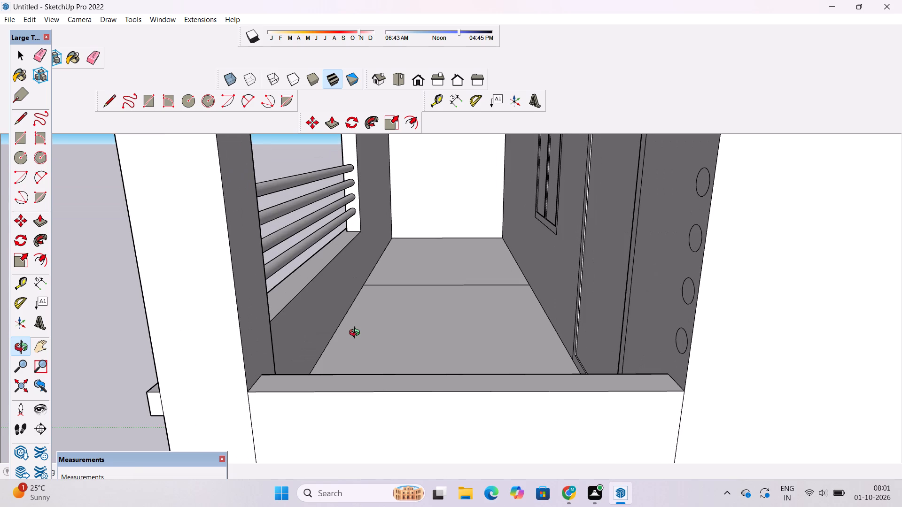
pyautogui.press('l')
pyautogui.scroll(-2, 357, 334)
pyautogui.scroll(4, 334, 331)
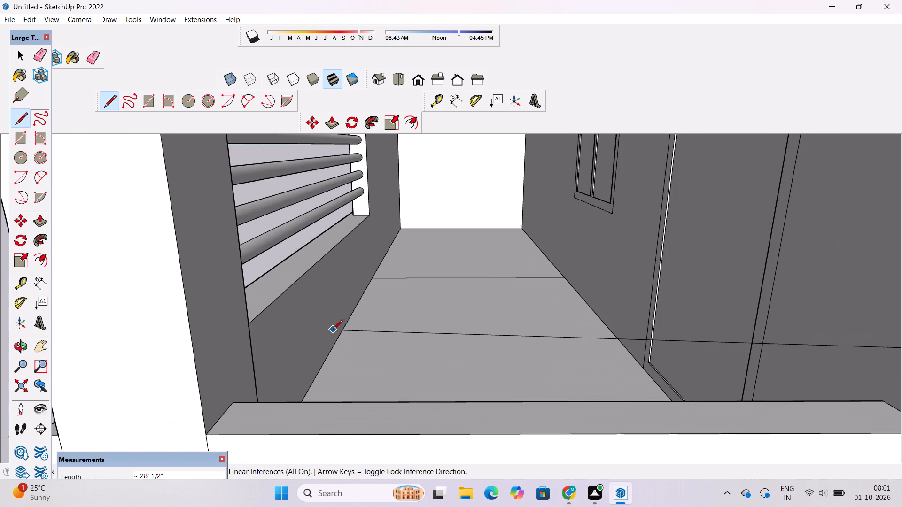
pyautogui.scroll(-2, 330, 329)
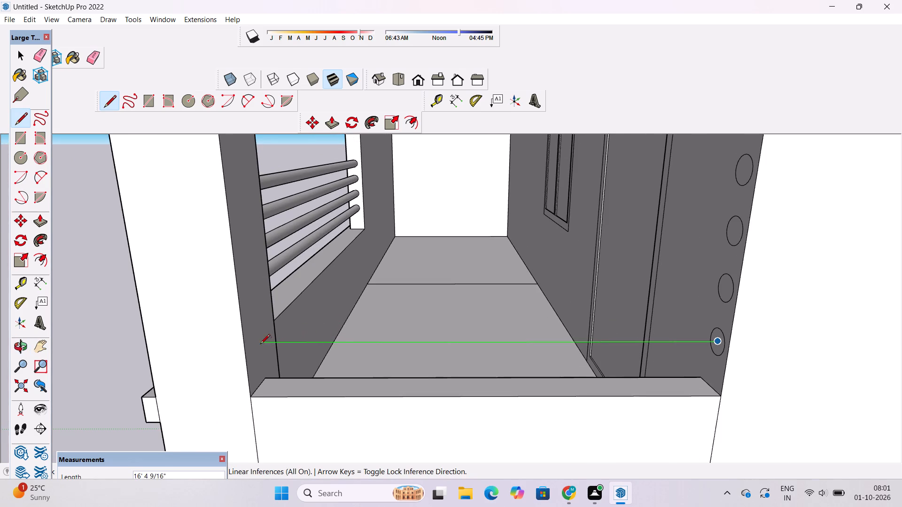
pyautogui.click(252, 342)
pyautogui.press('space')
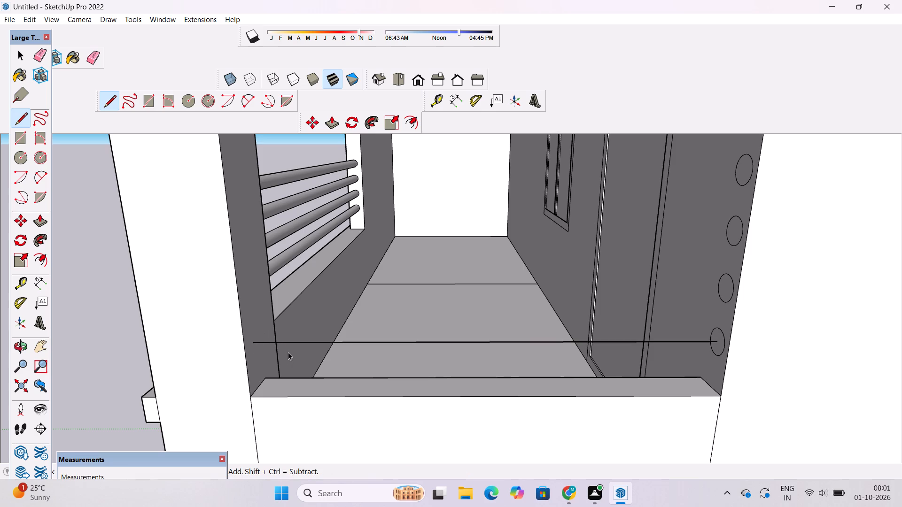
# Examine the line spanning the balcony's open side between the corner pillar and the lowest circle.
pyautogui.scroll(-5, 132, 402)
pyautogui.scroll(4, 148, 397)
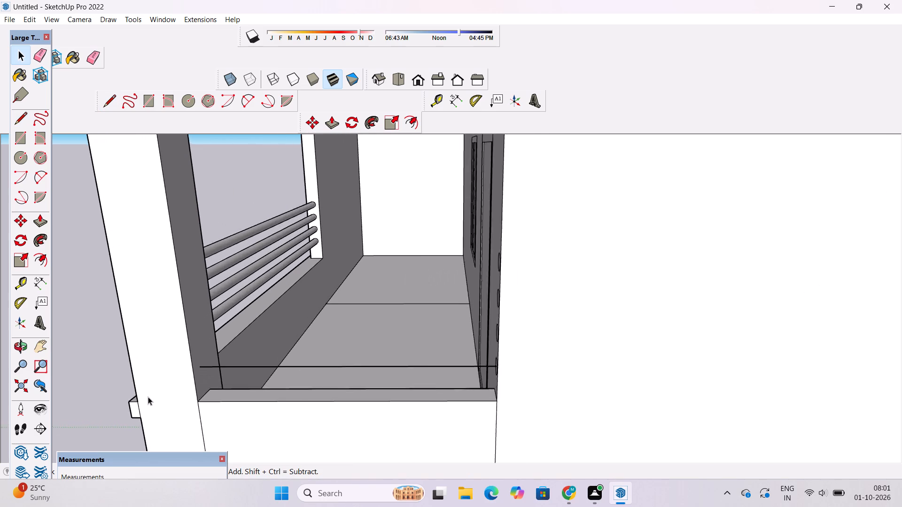
pyautogui.scroll(5, 148, 397)
pyautogui.press('o')
pyautogui.scroll(-5, 149, 397)
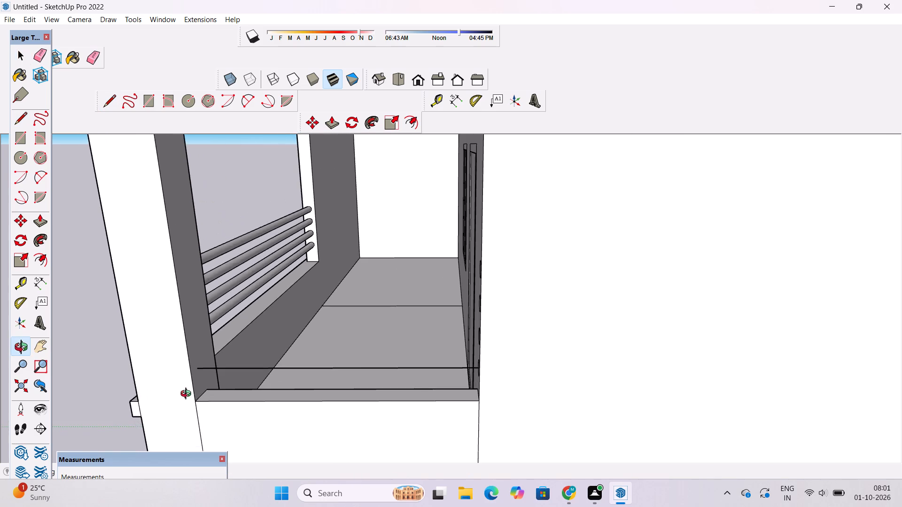
pyautogui.moveTo(188, 395); pyautogui.dragTo(257, 384)
pyautogui.keyDown('shift'); pyautogui.moveTo(257, 384); pyautogui.dragTo(283, 377); pyautogui.keyUp('shift')
pyautogui.scroll(3, 419, 372)
pyautogui.keyDown('shift'); pyautogui.moveTo(415, 361); pyautogui.dragTo(415, 362); pyautogui.keyUp('shift')
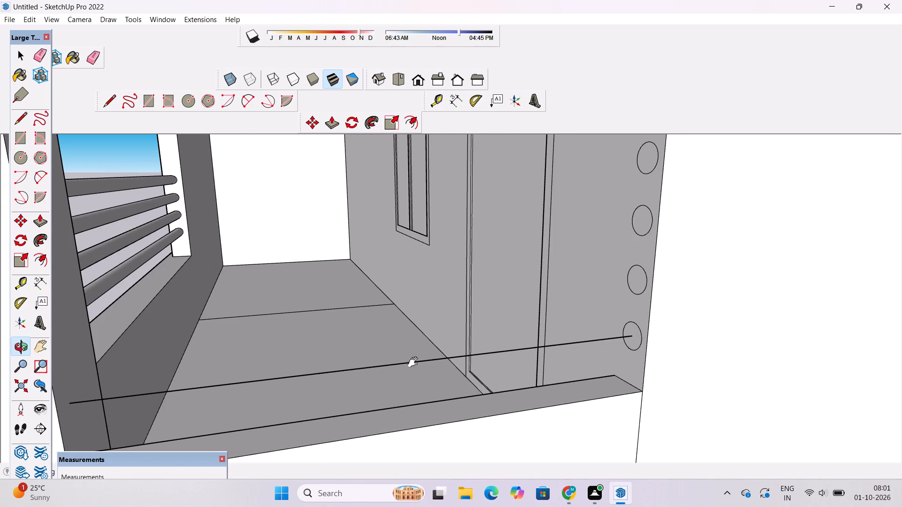
# Draw a line about 16' 8" long along the green axis from the second-lowest circle's centre to the corner pillar.
pyautogui.keyDown('shift'); pyautogui.moveTo(415, 362); pyautogui.dragTo(410, 367); pyautogui.keyUp('shift')
pyautogui.press('l')
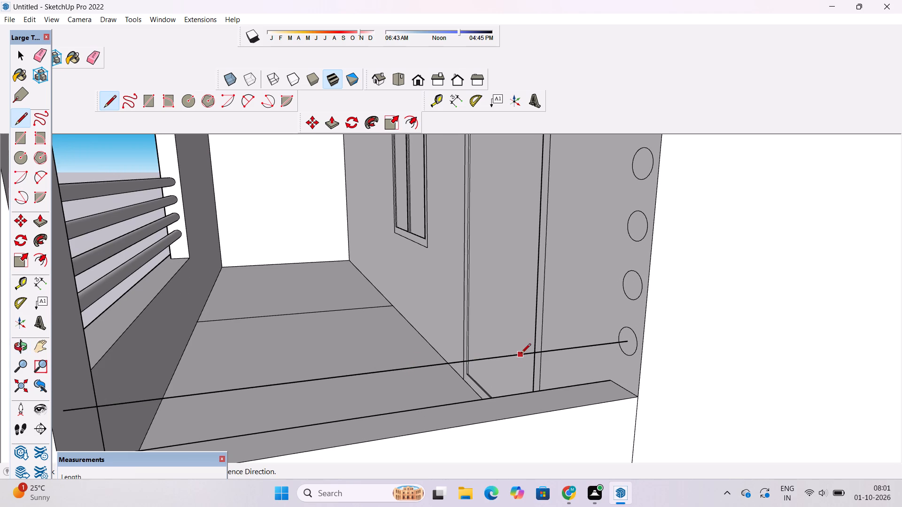
pyautogui.click(632, 287)
pyautogui.scroll(-3, 632, 287)
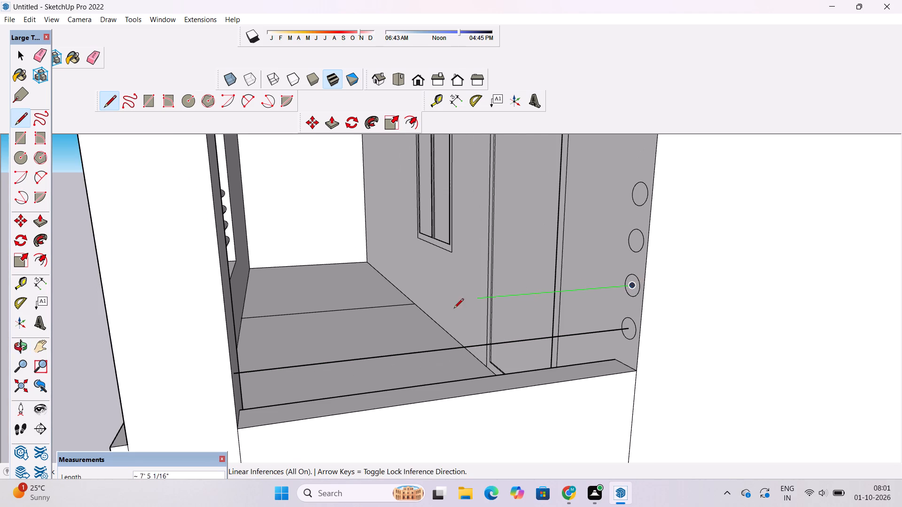
pyautogui.scroll(1, 395, 315)
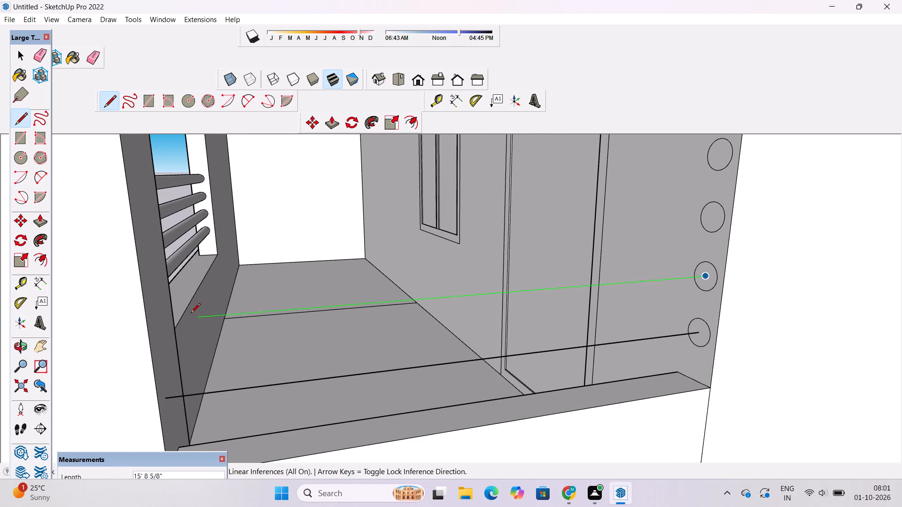
pyautogui.click(154, 324)
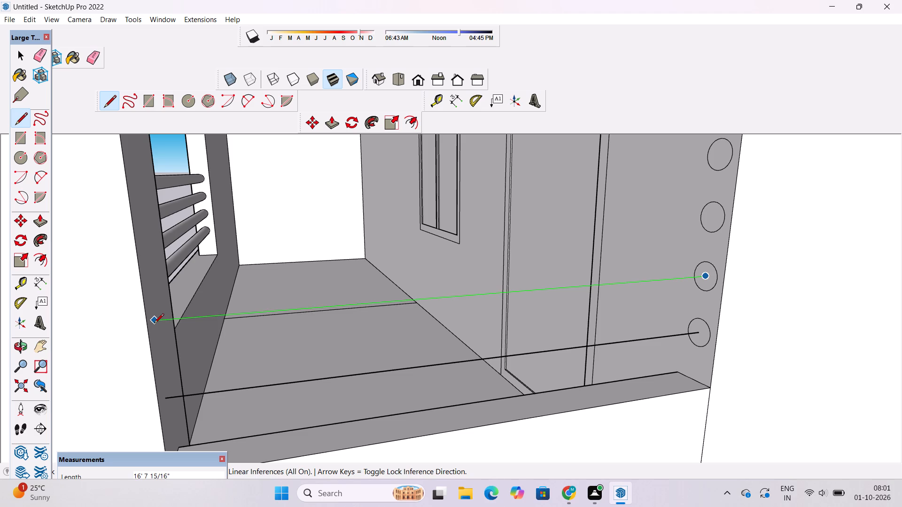
pyautogui.press('space')
# Draw a line about 16' 8" long along the green axis from the third circle's centre up to the corner pillar.
pyautogui.press('l')
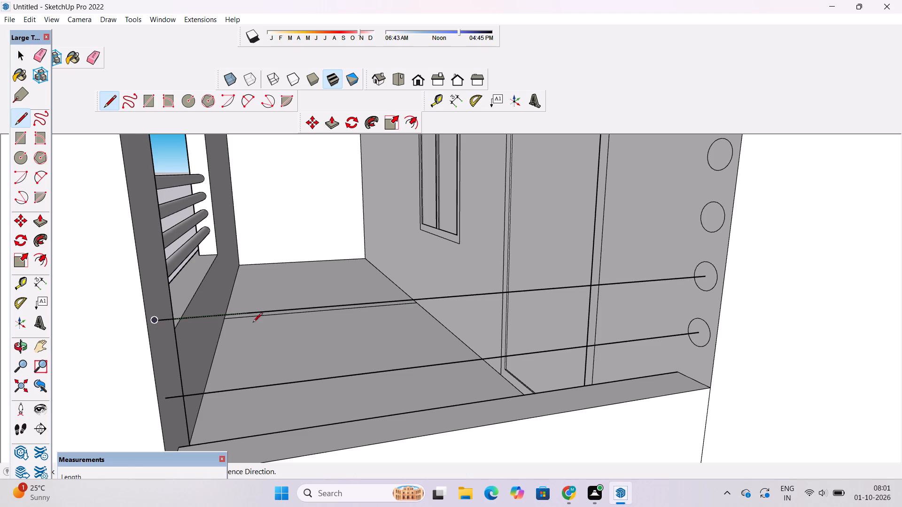
pyautogui.scroll(-4, 308, 308)
pyautogui.scroll(10, 518, 259)
pyautogui.scroll(1, 421, 282)
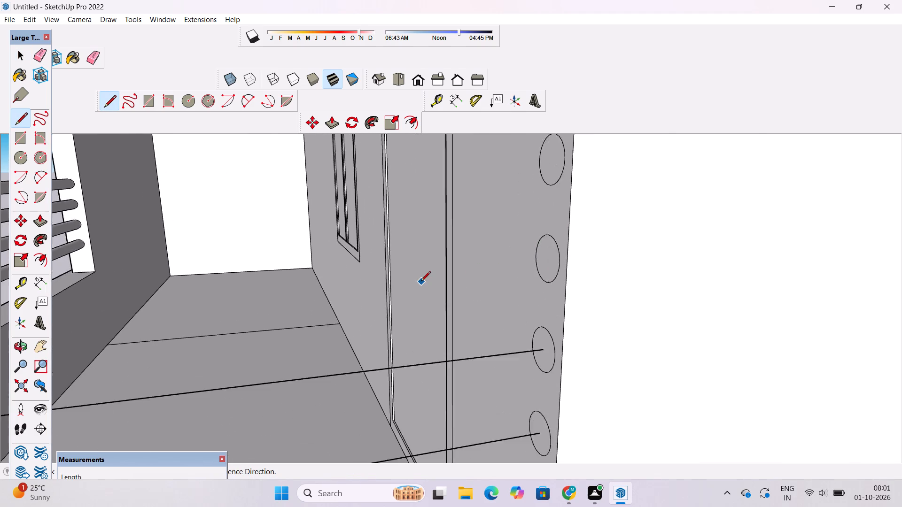
pyautogui.scroll(3, 421, 282)
pyautogui.scroll(-5, 421, 282)
pyautogui.scroll(2, 517, 266)
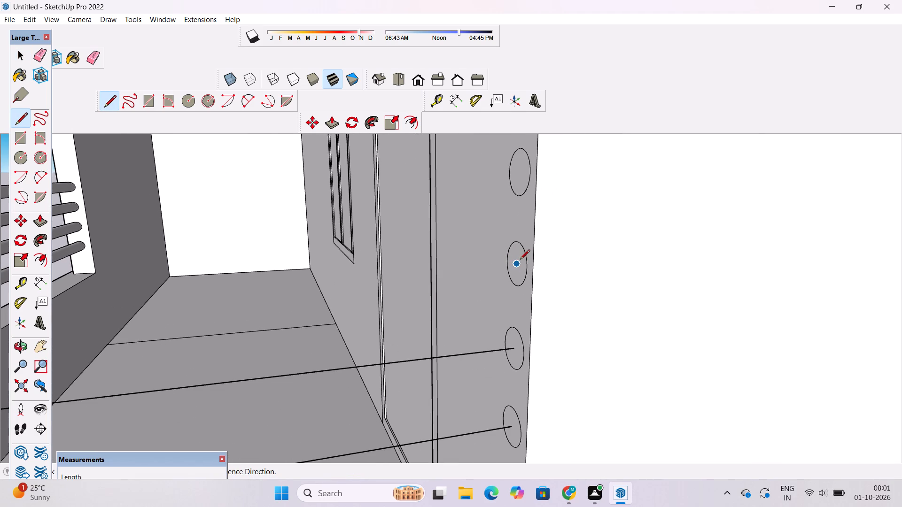
pyautogui.click(516, 265)
pyautogui.scroll(-11, 516, 265)
pyautogui.scroll(2, 260, 303)
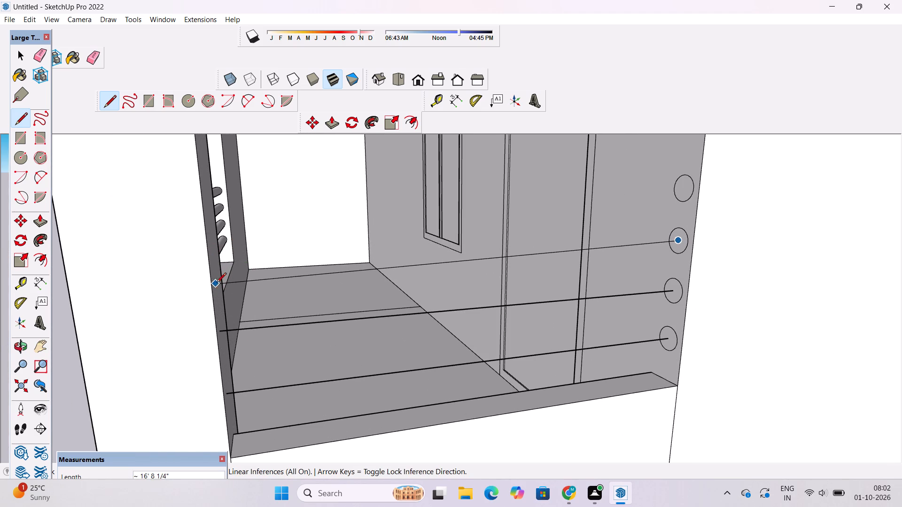
pyautogui.press('o')
pyautogui.moveTo(341, 288); pyautogui.dragTo(299, 283)
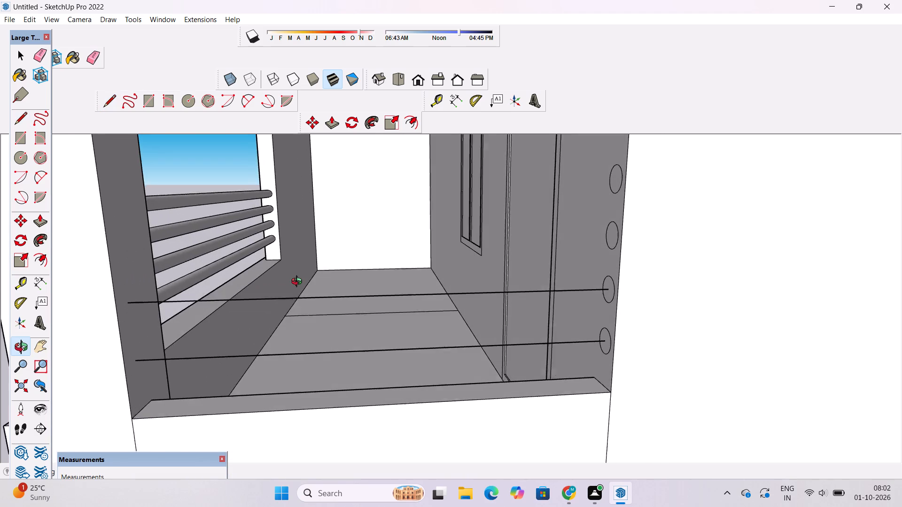
pyautogui.moveTo(299, 283); pyautogui.dragTo(298, 282)
pyautogui.keyDown('shift'); pyautogui.moveTo(294, 284); pyautogui.dragTo(358, 304); pyautogui.keyUp('shift')
pyautogui.keyDown('shift'); pyautogui.moveTo(364, 302); pyautogui.dragTo(305, 297); pyautogui.keyUp('shift')
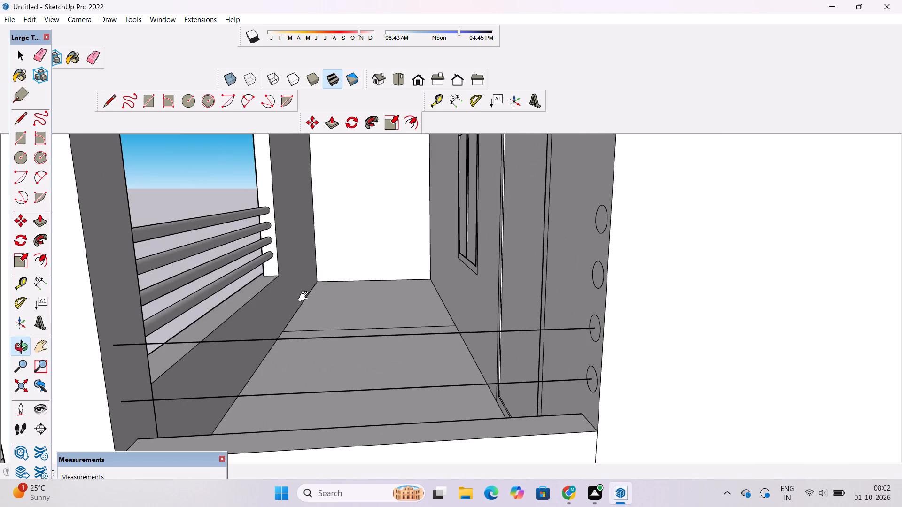
pyautogui.keyDown('shift'); pyautogui.click(305, 297); pyautogui.keyUp('shift')
pyautogui.keyDown('shift'); pyautogui.scroll(-1, 307, 295); pyautogui.keyUp('shift')
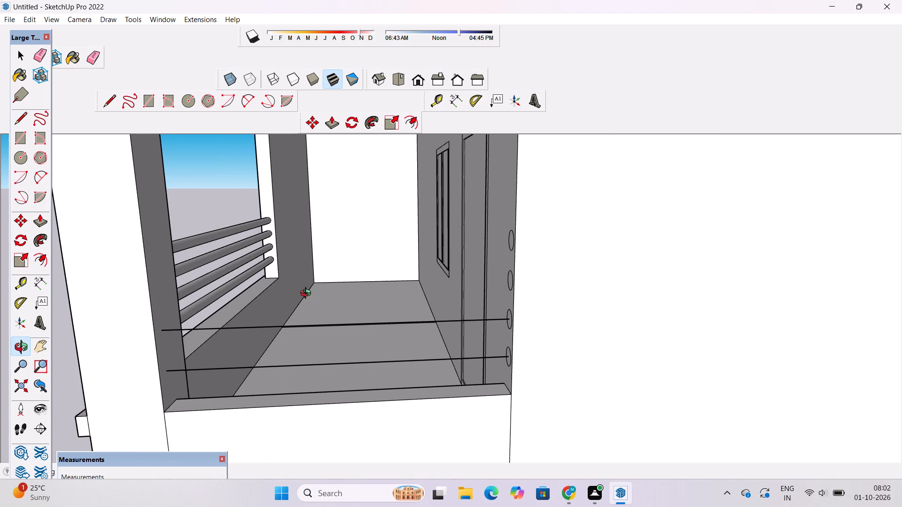
pyautogui.press('l')
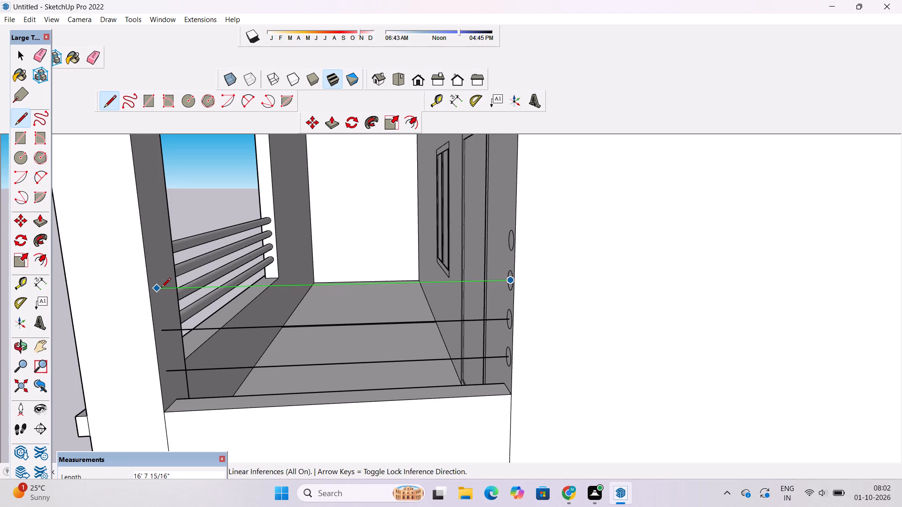
pyautogui.click(161, 288)
pyautogui.press('space')
# Draw a line about 16' 8" long along the green axis from the topmost circle's centre to the corner pillar.
pyautogui.press('l')
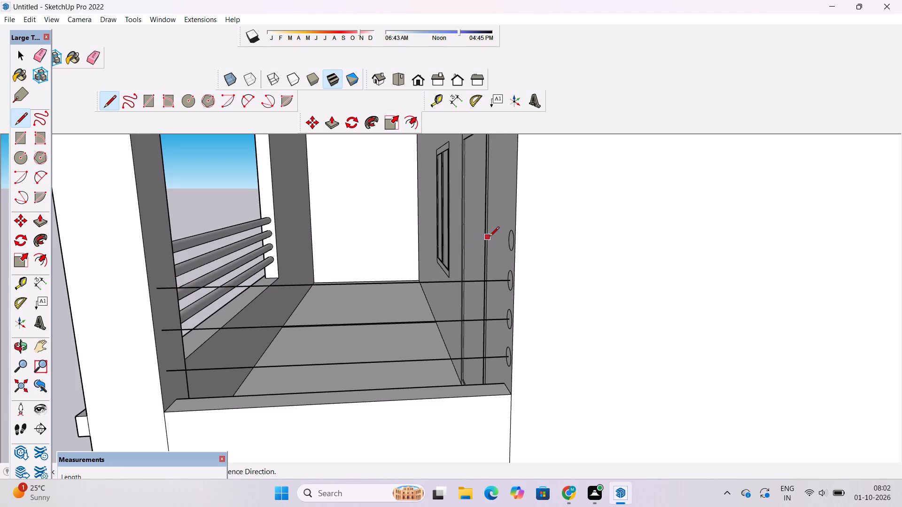
pyautogui.scroll(9, 490, 237)
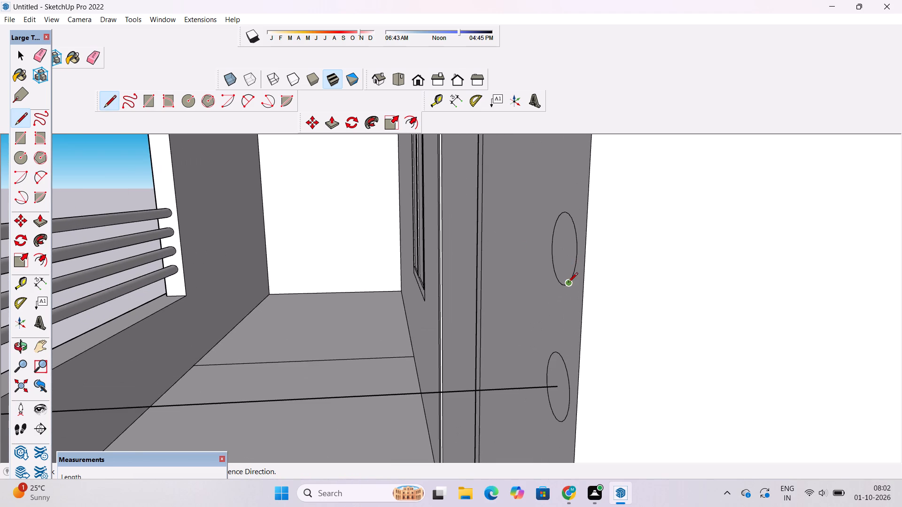
pyautogui.click(562, 250)
pyautogui.scroll(-13, 562, 250)
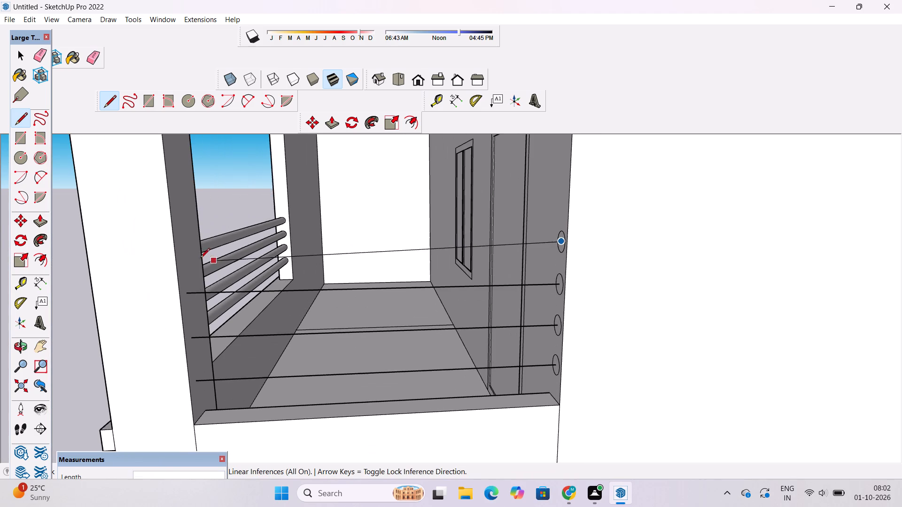
pyautogui.scroll(2, 194, 261)
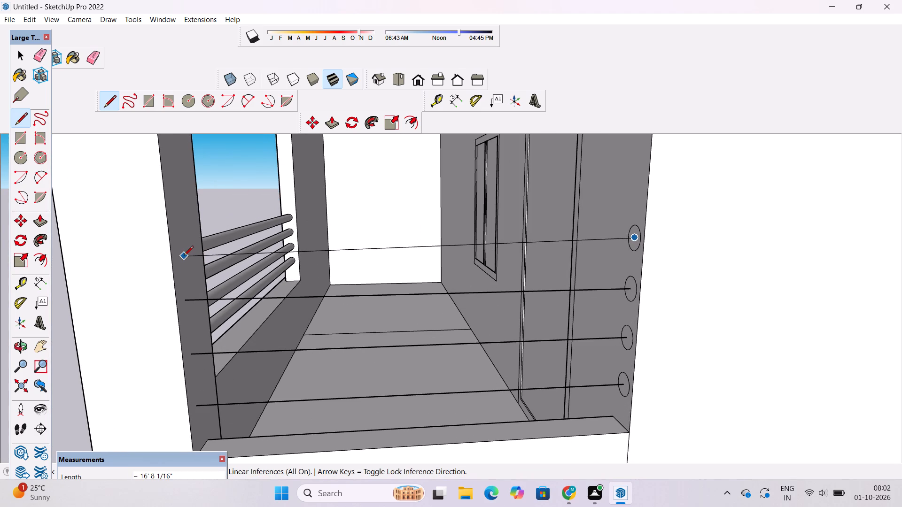
pyautogui.click(181, 245)
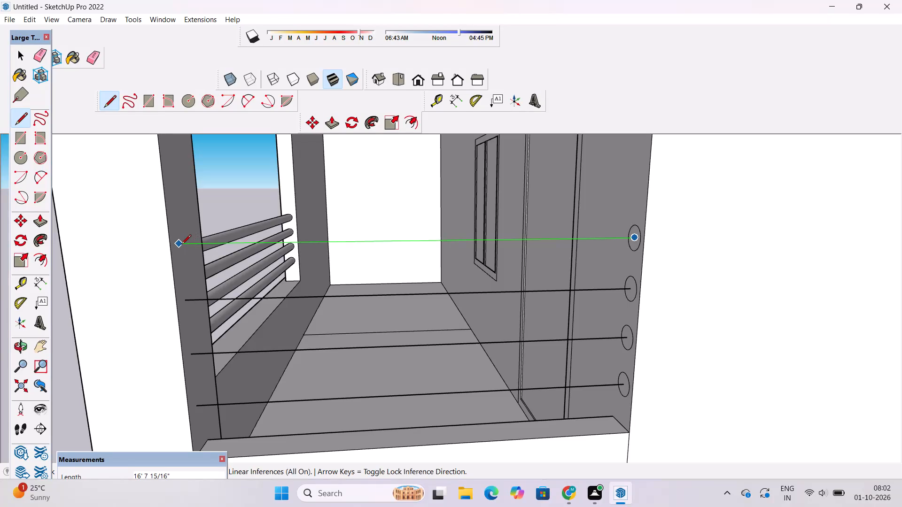
pyautogui.press('space')
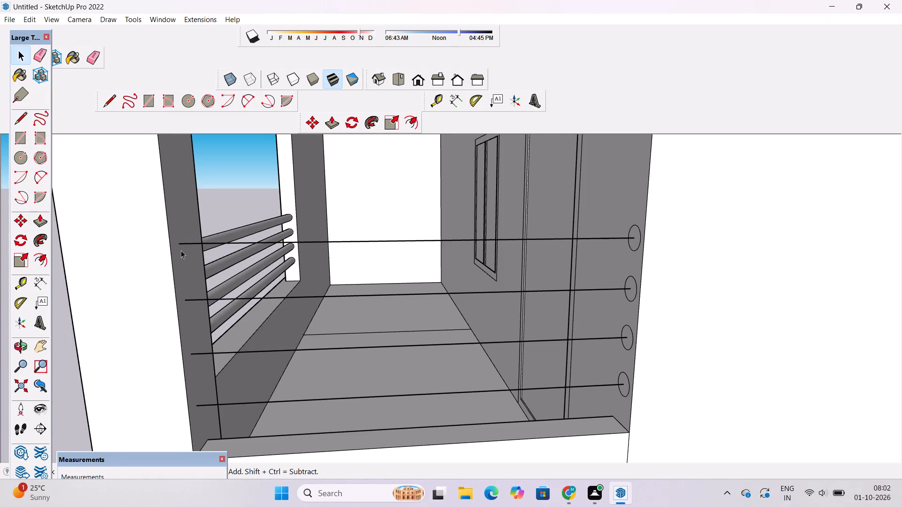
# Sweep the topmost circle along its line with Follow Me to form a round railing bar across the balcony opening.
pyautogui.press('o')
pyautogui.scroll(-3, 181, 252)
pyautogui.moveTo(223, 259); pyautogui.dragTo(280, 254)
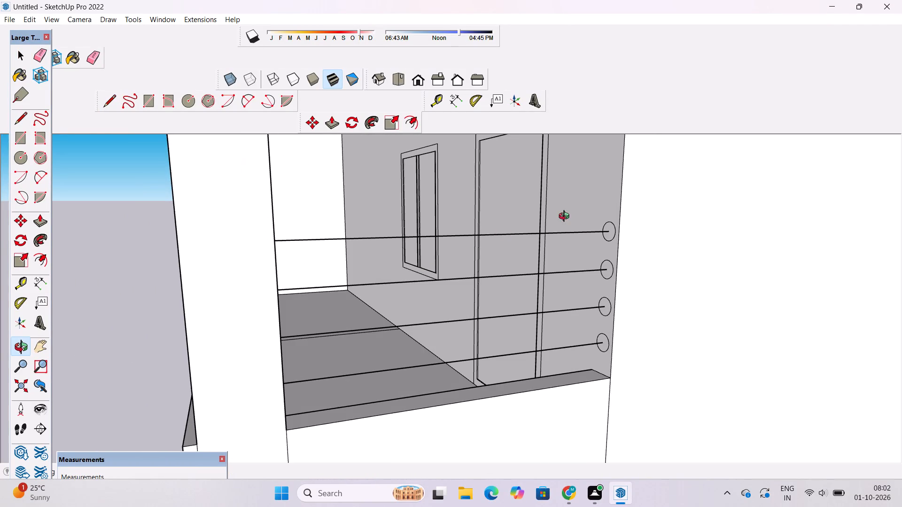
pyautogui.keyDown('shift'); pyautogui.moveTo(601, 238); pyautogui.dragTo(548, 254); pyautogui.keyUp('shift')
pyautogui.keyDown('shift'); pyautogui.scroll(4, 558, 246); pyautogui.keyUp('shift')
pyautogui.press('space')
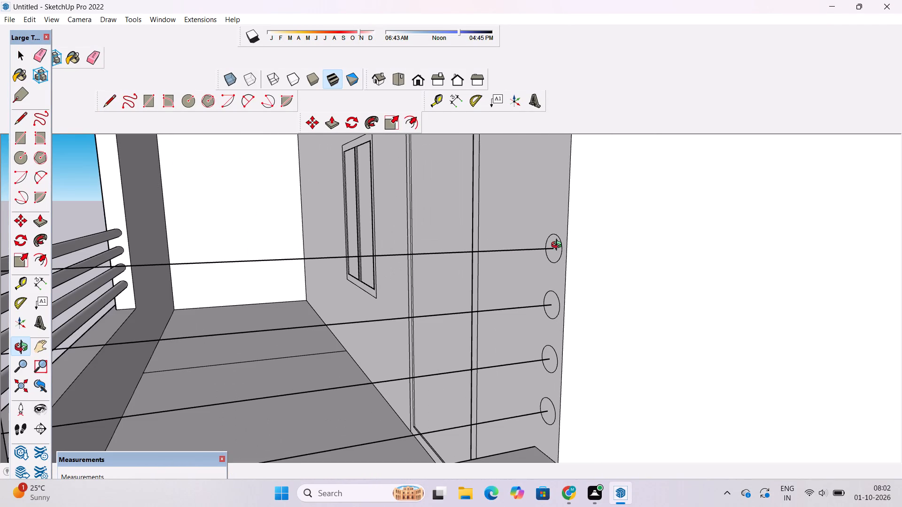
pyautogui.scroll(6, 559, 246)
pyautogui.keyDown('shift'); pyautogui.doubleClick(557, 239); pyautogui.keyUp('shift')
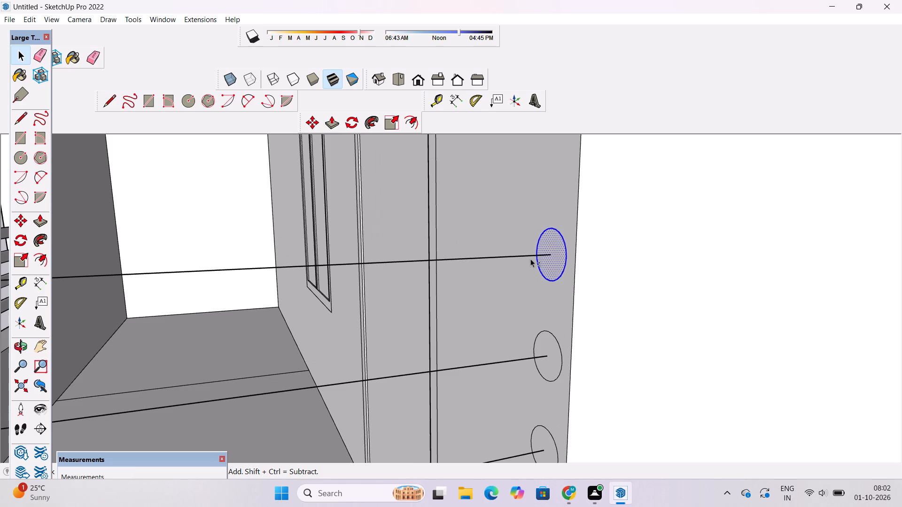
pyautogui.keyDown('shift'); pyautogui.click(529, 254); pyautogui.keyUp('shift')
pyautogui.click(267, 303)
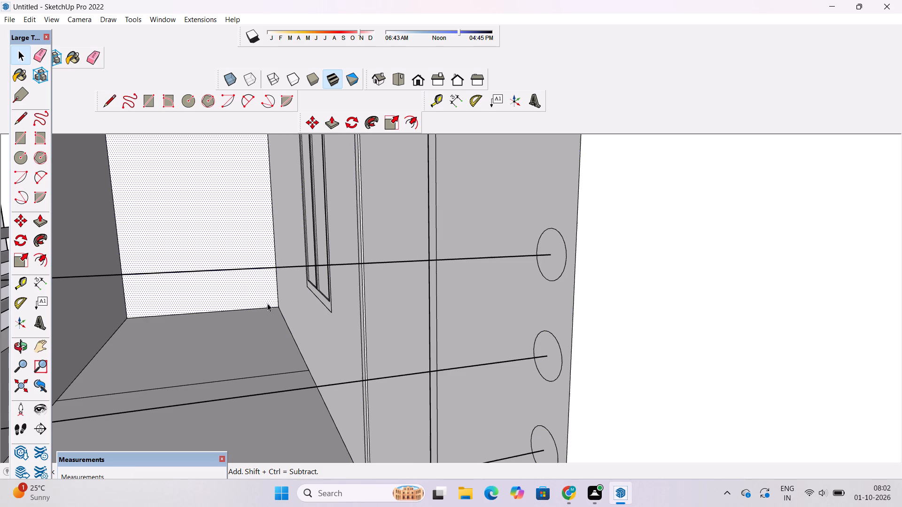
pyautogui.keyDown('shift'); pyautogui.doubleClick(550, 244); pyautogui.keyUp('shift')
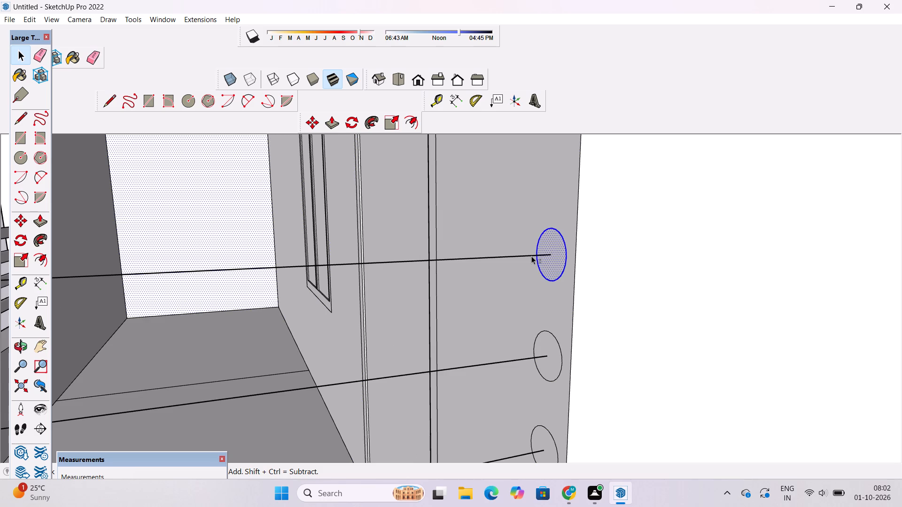
pyautogui.keyDown('shift'); pyautogui.click(530, 254); pyautogui.keyUp('shift')
pyautogui.click(43, 237)
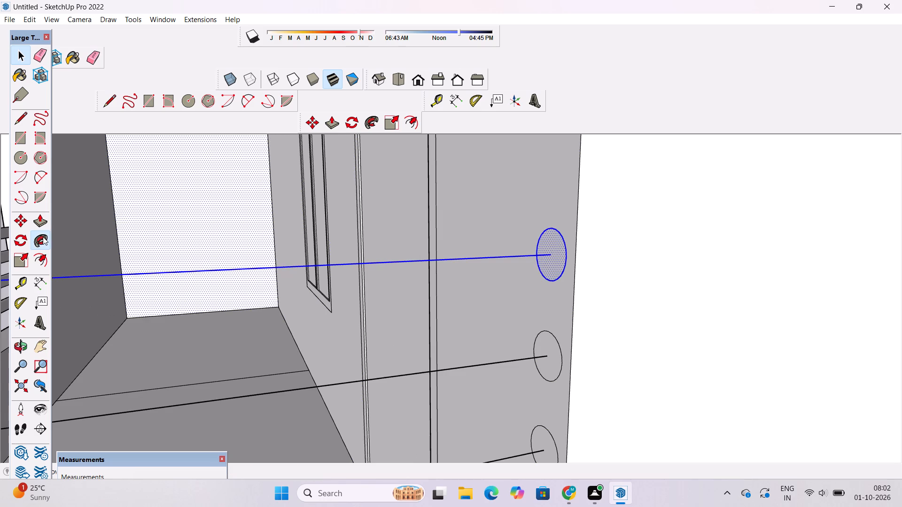
pyautogui.click(558, 247)
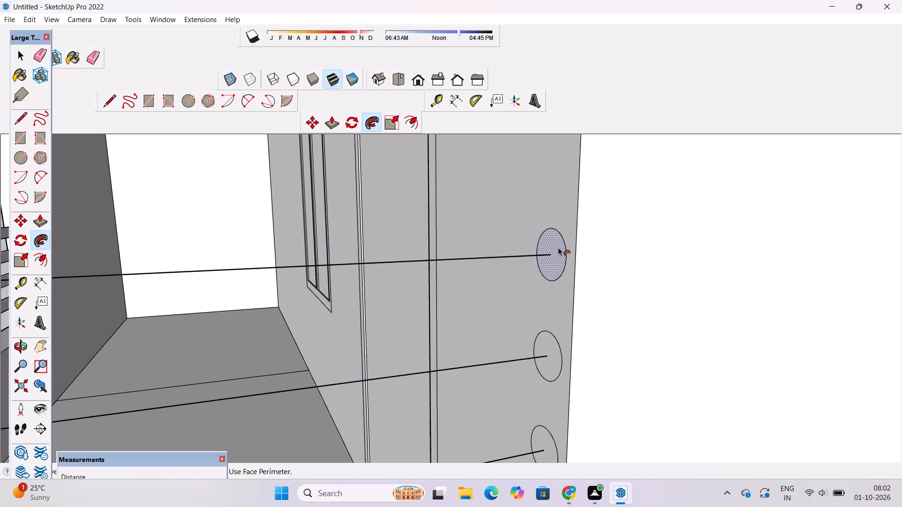
pyautogui.press('space')
# Sweep the second circle from the top along its line with Follow Me to form the next railing bar.
pyautogui.scroll(-5, 450, 242)
pyautogui.scroll(5, 493, 337)
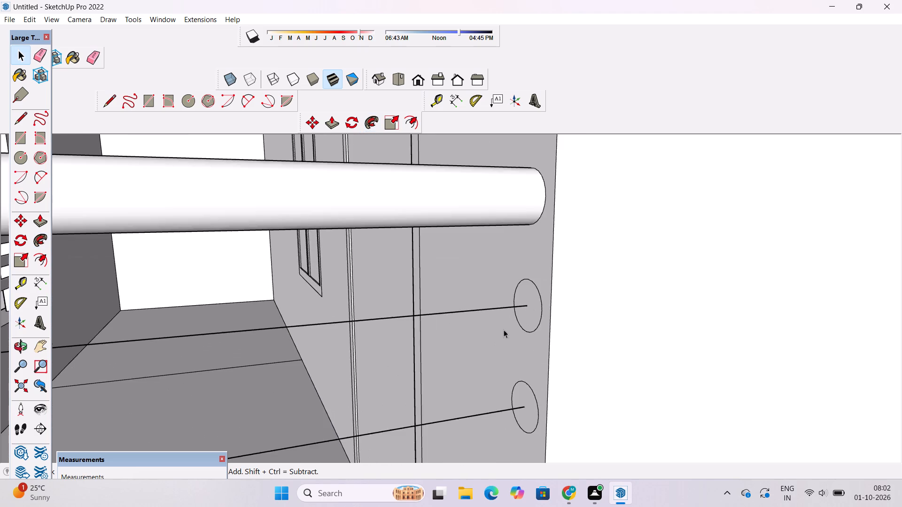
pyautogui.scroll(4, 504, 330)
pyautogui.doubleClick(545, 270)
pyautogui.keyDown('ctrl'); pyautogui.click(505, 295); pyautogui.keyUp('ctrl')
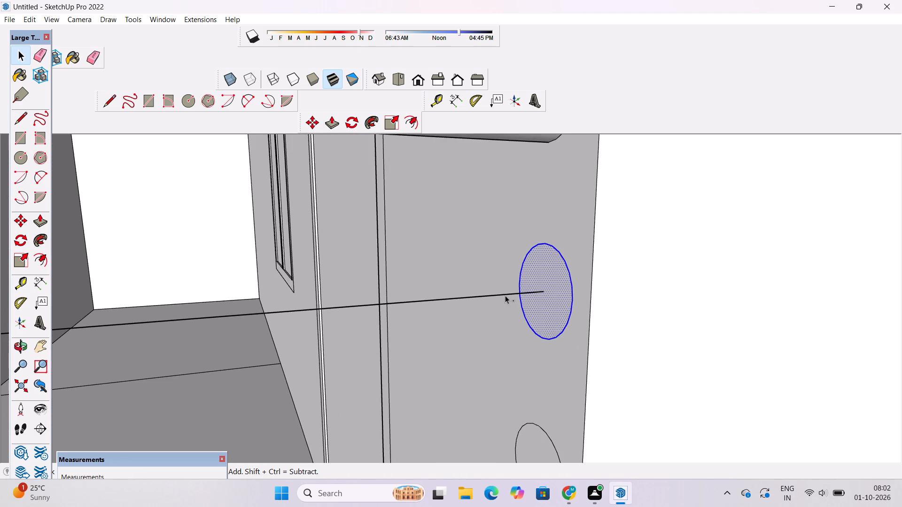
pyautogui.keyDown('ctrl'); pyautogui.click(46, 239); pyautogui.keyUp('ctrl')
pyautogui.keyDown('ctrl'); pyautogui.click(559, 269); pyautogui.keyUp('ctrl')
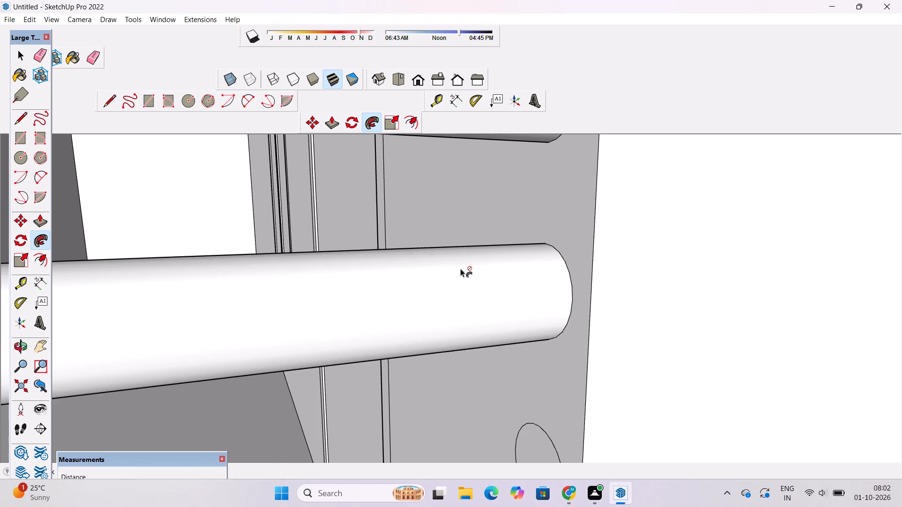
pyautogui.scroll(-11, 404, 218)
pyautogui.scroll(5, 406, 264)
pyautogui.press('space')
# Sweep the third circle from the top along its line with Follow Me to form another round railing bar.
pyautogui.scroll(8, 441, 291)
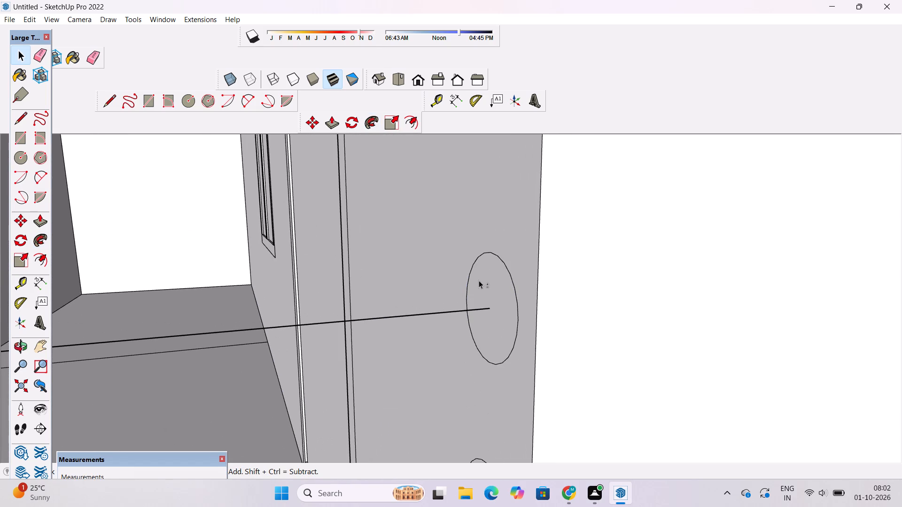
pyautogui.keyDown('shift'); pyautogui.doubleClick(479, 280); pyautogui.keyUp('shift')
pyautogui.keyDown('shift'); pyautogui.click(457, 310); pyautogui.keyUp('shift')
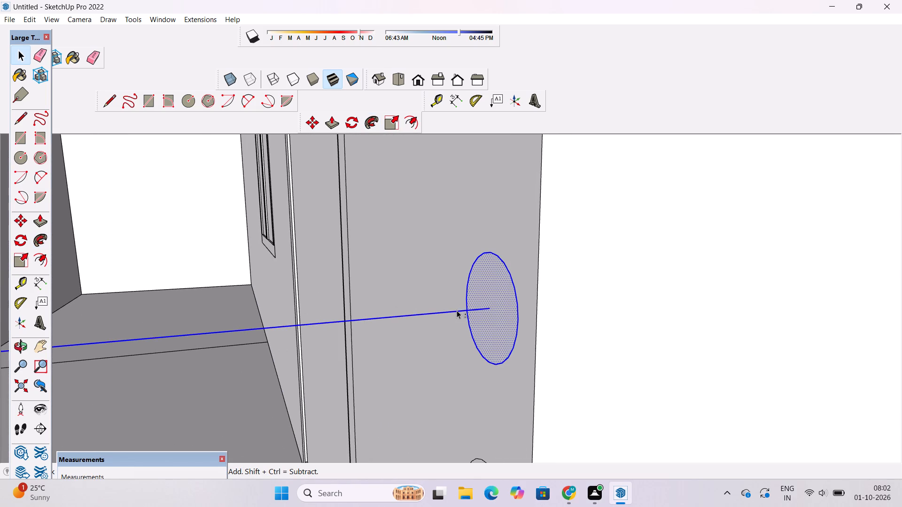
pyautogui.click(46, 240)
pyautogui.click(505, 308)
pyautogui.scroll(-6, 449, 238)
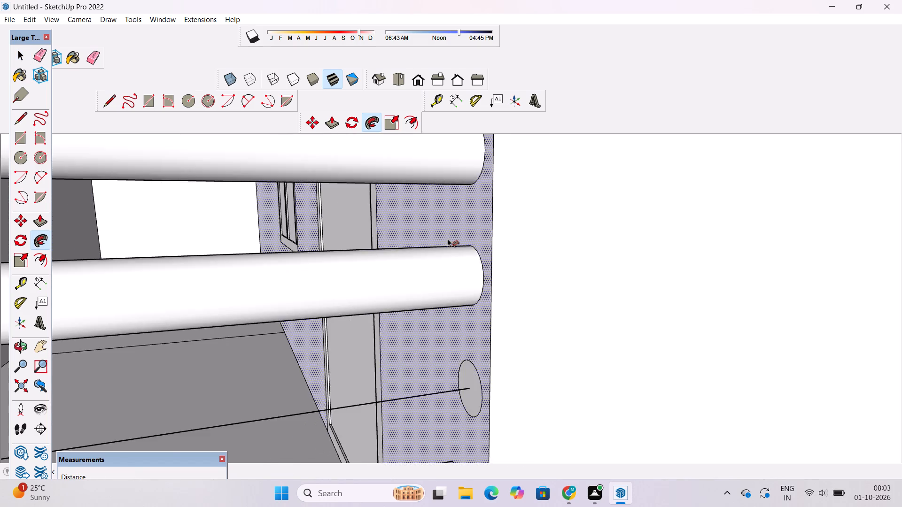
pyautogui.scroll(-5, 447, 238)
pyautogui.press('space')
# Sweep the lowest remaining circle along its line with Follow Me to form the bottom round railing bar.
pyautogui.scroll(7, 467, 364)
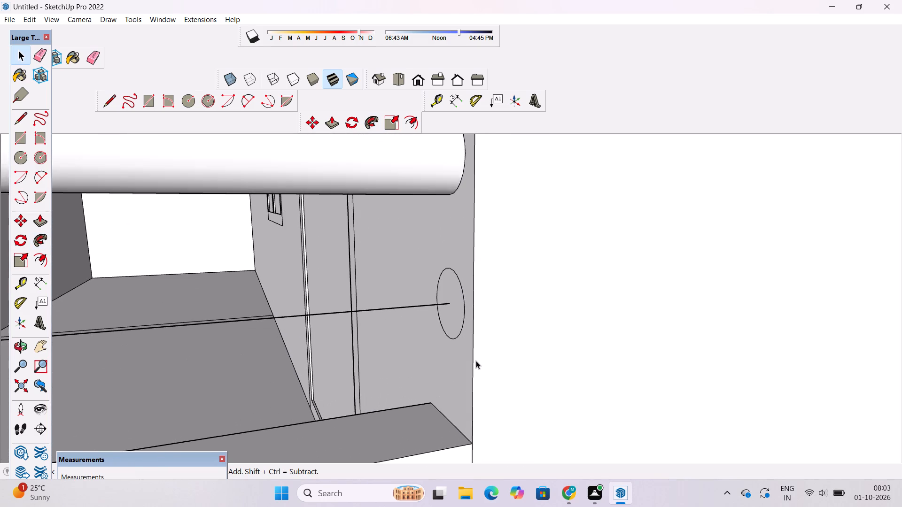
pyautogui.scroll(6, 444, 332)
pyautogui.keyDown('shift'); pyautogui.doubleClick(458, 289); pyautogui.keyUp('shift')
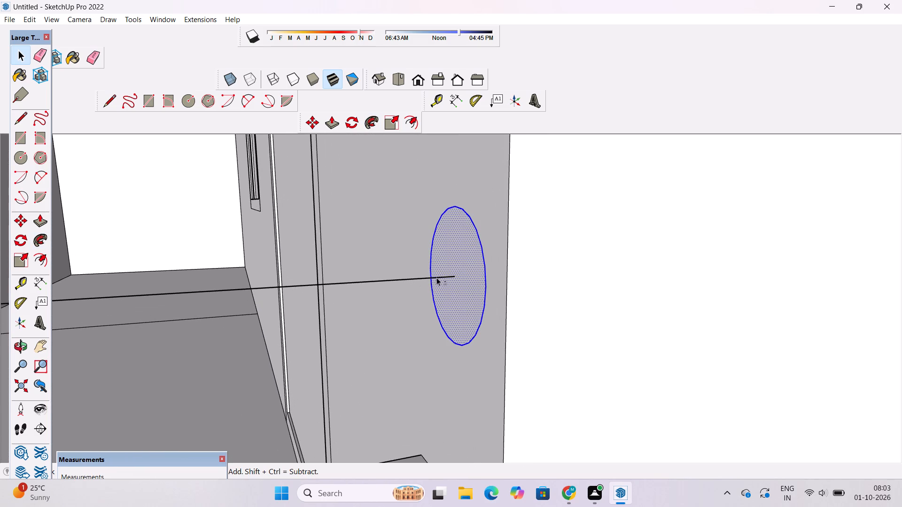
pyautogui.keyDown('shift'); pyautogui.click(414, 277); pyautogui.keyUp('shift')
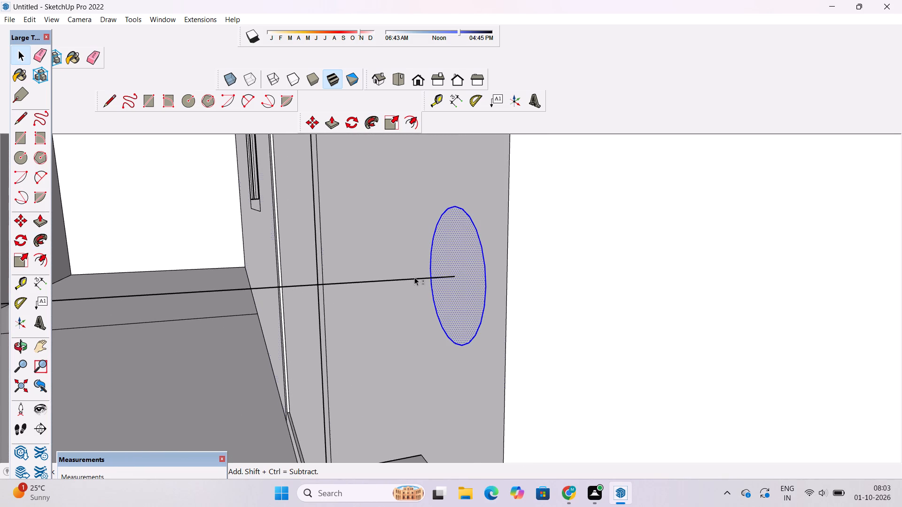
pyautogui.keyDown('shift'); pyautogui.click(414, 280); pyautogui.keyUp('shift')
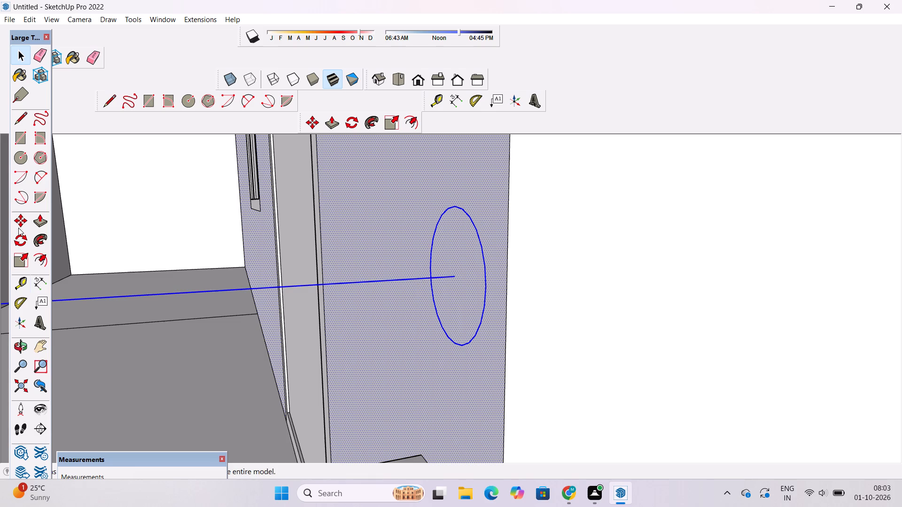
pyautogui.click(42, 241)
pyautogui.click(468, 265)
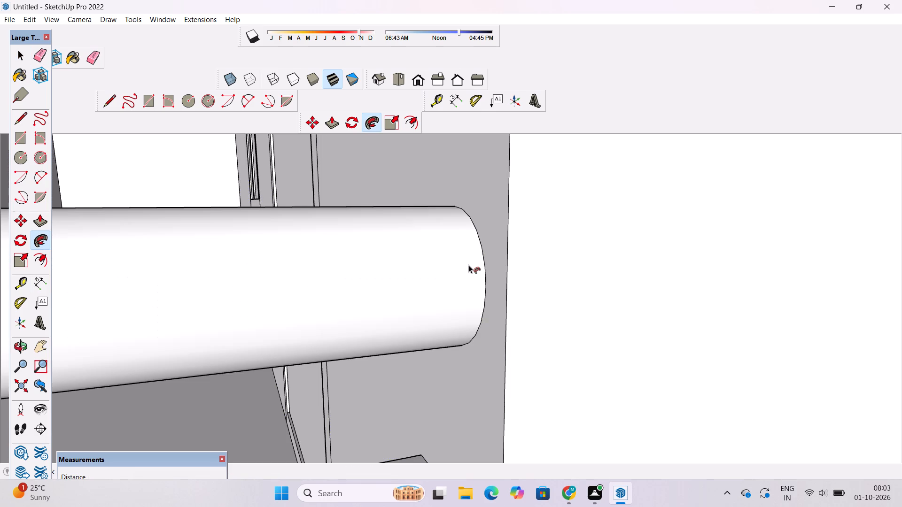
# Examine the finished balcony railing bars and the whole front facade of the house.
pyautogui.press('o')
pyautogui.scroll(-18, 471, 247)
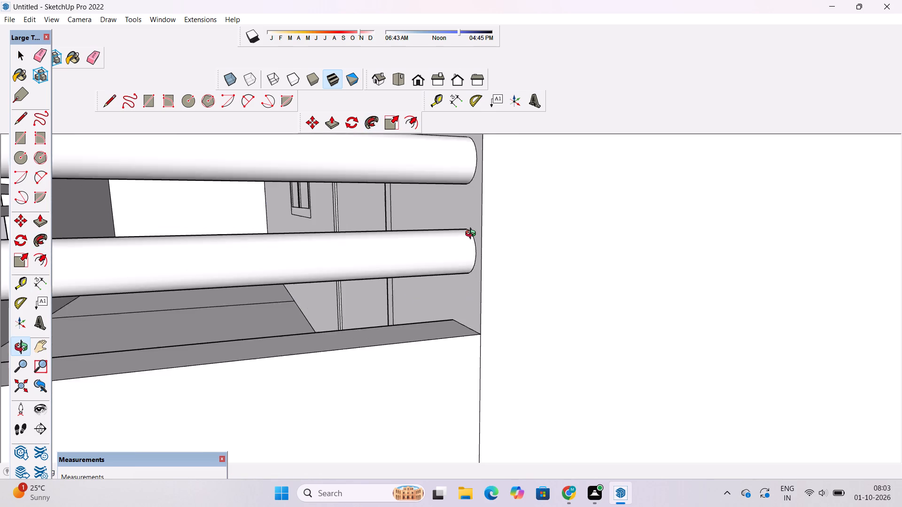
pyautogui.scroll(-13, 473, 235)
pyautogui.moveTo(523, 264); pyautogui.dragTo(478, 284)
pyautogui.scroll(-11, 405, 256)
pyautogui.moveTo(183, 281); pyautogui.dragTo(349, 265)
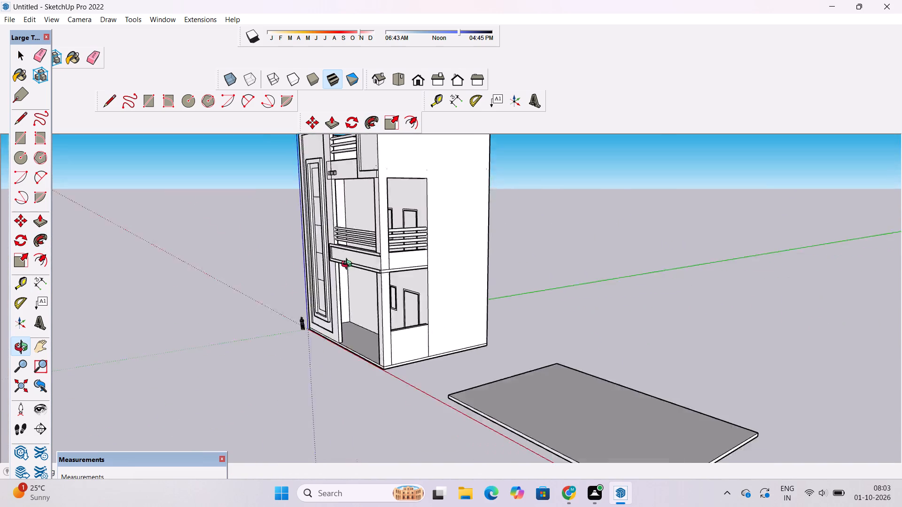
pyautogui.moveTo(349, 265); pyautogui.dragTo(520, 297)
pyautogui.scroll(-11, 444, 304)
pyautogui.moveTo(445, 315); pyautogui.dragTo(427, 263)
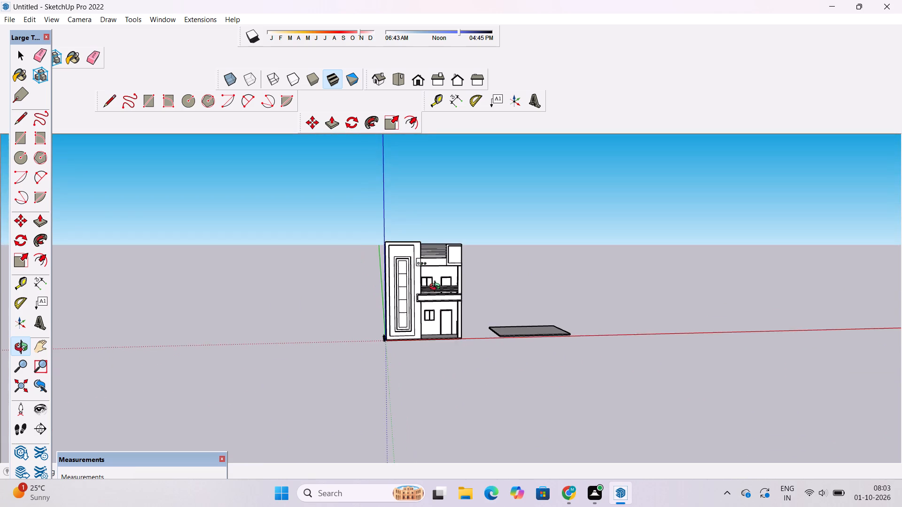
pyautogui.scroll(4, 439, 286)
pyautogui.scroll(4, 381, 223)
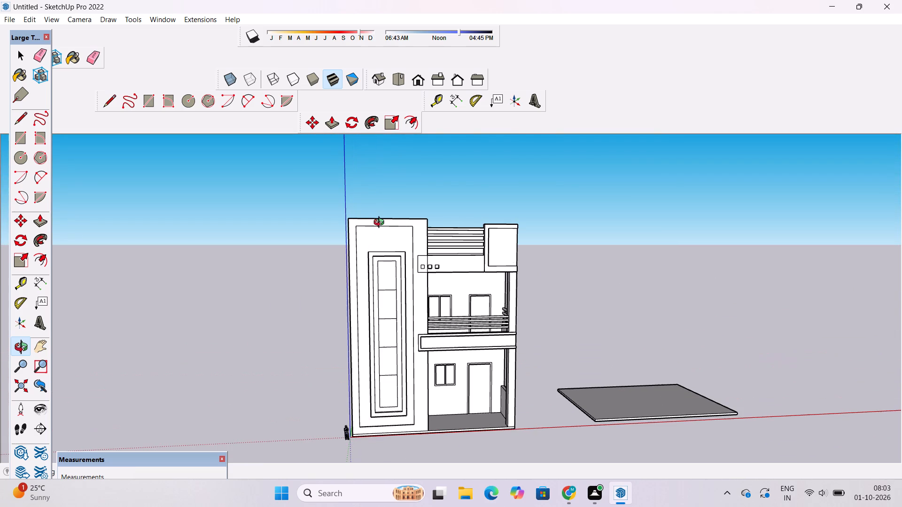
pyautogui.scroll(-2, 381, 223)
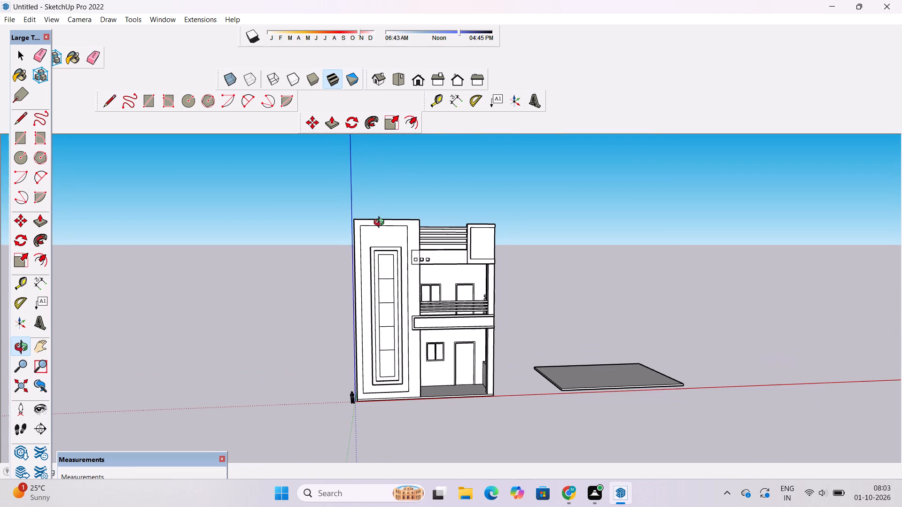
pyautogui.keyDown('shift'); pyautogui.moveTo(381, 223); pyautogui.dragTo(386, 238); pyautogui.keyUp('shift')
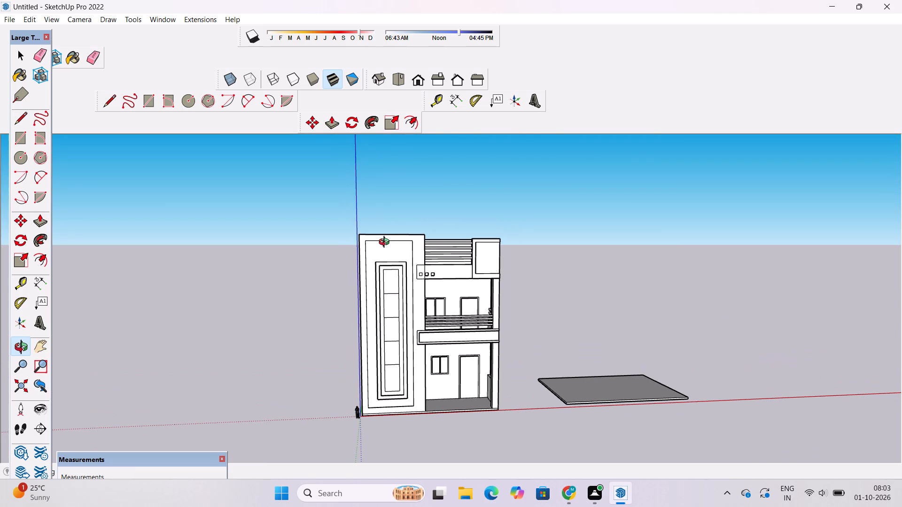
pyautogui.keyDown('shift'); pyautogui.moveTo(384, 238); pyautogui.dragTo(385, 244); pyautogui.keyUp('shift')
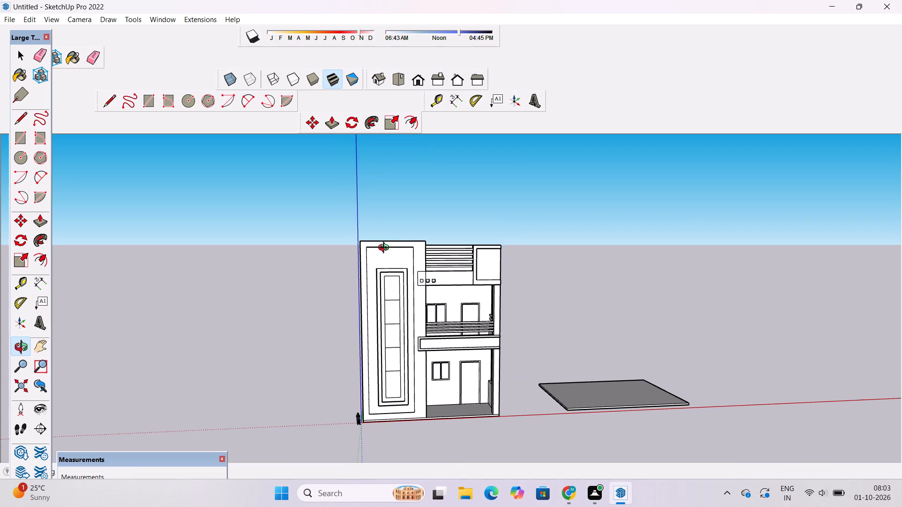
# Draw a rectangle about 2' 5" by 3' on the tall tower front, from its top edge down to the inner border line.
pyautogui.scroll(8, 386, 249)
pyautogui.moveTo(358, 270); pyautogui.dragTo(498, 215)
pyautogui.moveTo(503, 234); pyautogui.dragTo(428, 269)
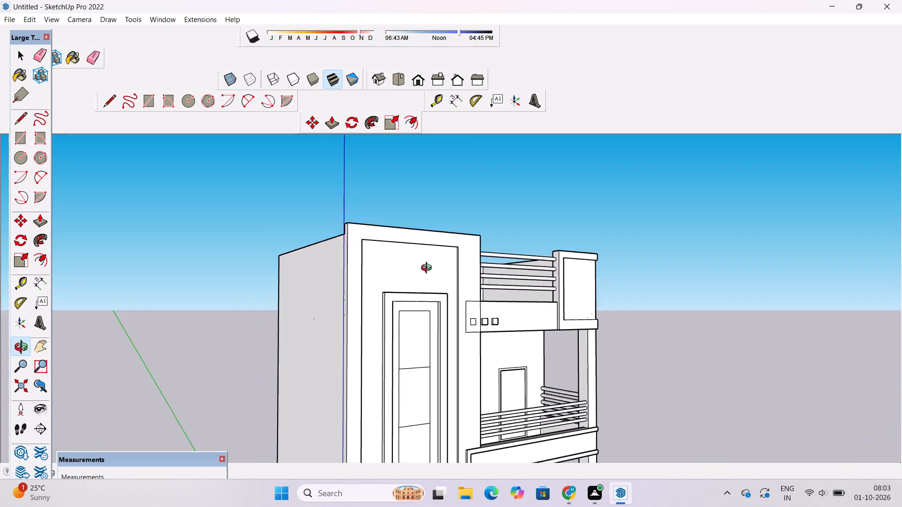
pyautogui.moveTo(428, 269); pyautogui.dragTo(414, 272)
pyautogui.scroll(3, 374, 250)
pyautogui.moveTo(379, 259); pyautogui.dragTo(366, 282)
pyautogui.moveTo(363, 288); pyautogui.dragTo(364, 255)
pyautogui.moveTo(365, 259); pyautogui.dragTo(363, 268)
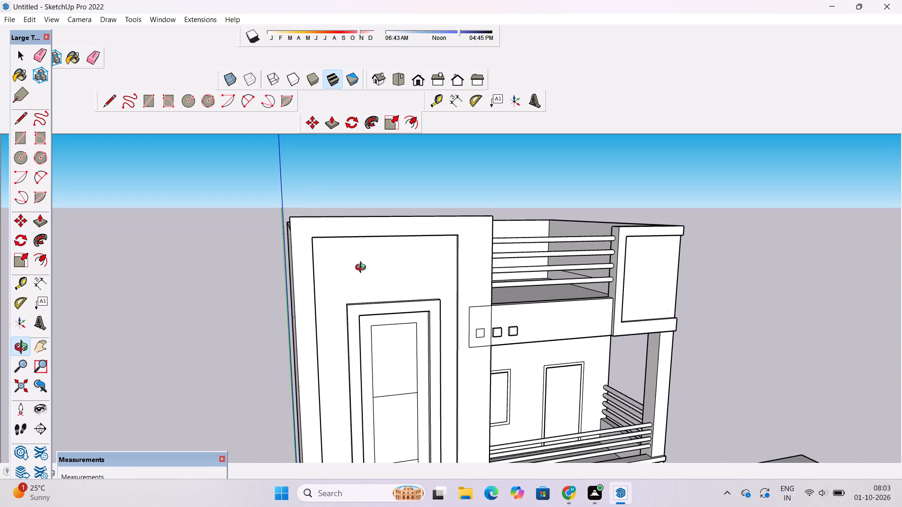
pyautogui.press('r')
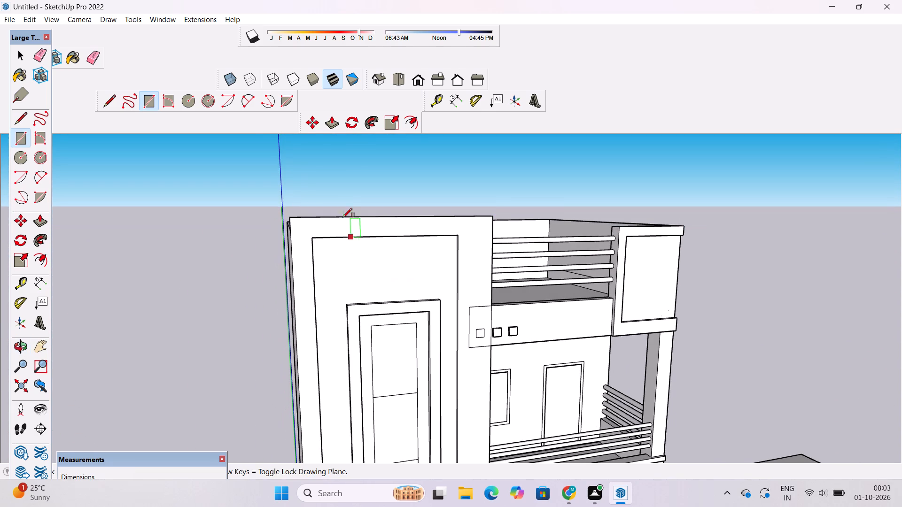
pyautogui.scroll(3, 343, 217)
pyautogui.click(338, 217)
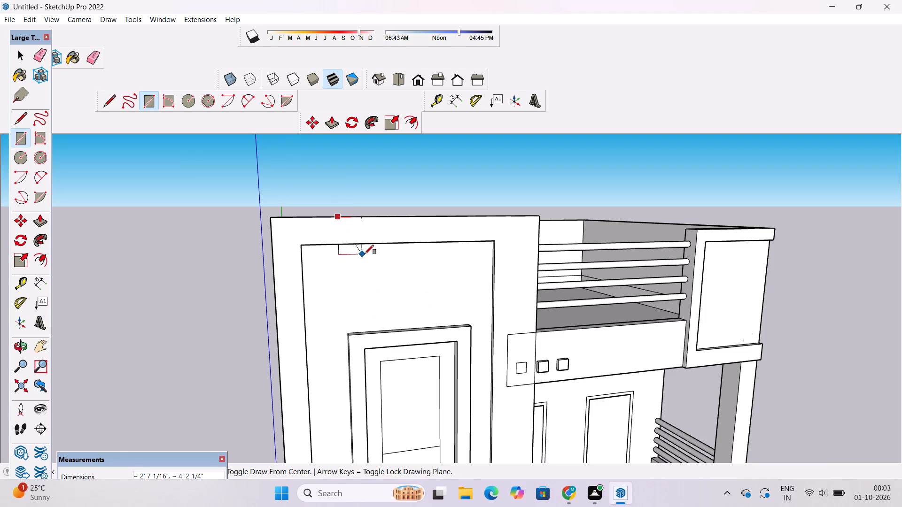
pyautogui.press('o')
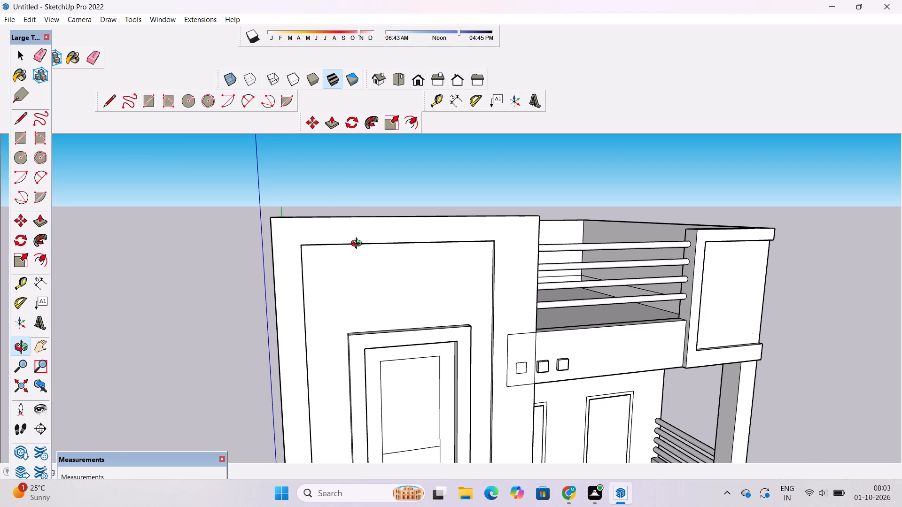
pyautogui.scroll(-5, 358, 245)
pyautogui.moveTo(367, 252); pyautogui.dragTo(485, 280)
pyautogui.scroll(8, 428, 262)
pyautogui.keyDown('shift'); pyautogui.moveTo(420, 277); pyautogui.dragTo(387, 245); pyautogui.keyUp('shift')
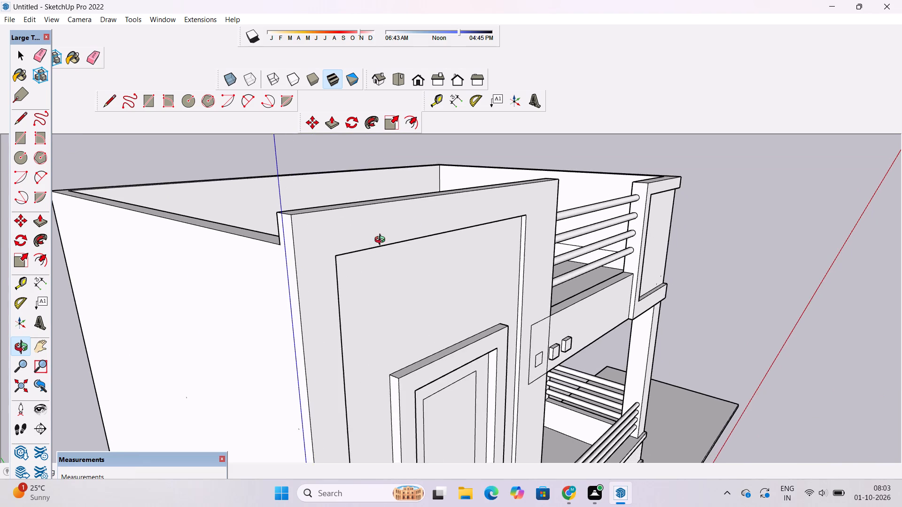
pyautogui.scroll(3, 382, 241)
pyautogui.keyDown('shift'); pyautogui.moveTo(383, 248); pyautogui.dragTo(381, 238); pyautogui.keyUp('shift')
pyautogui.moveTo(379, 236); pyautogui.dragTo(382, 244)
pyautogui.press('r')
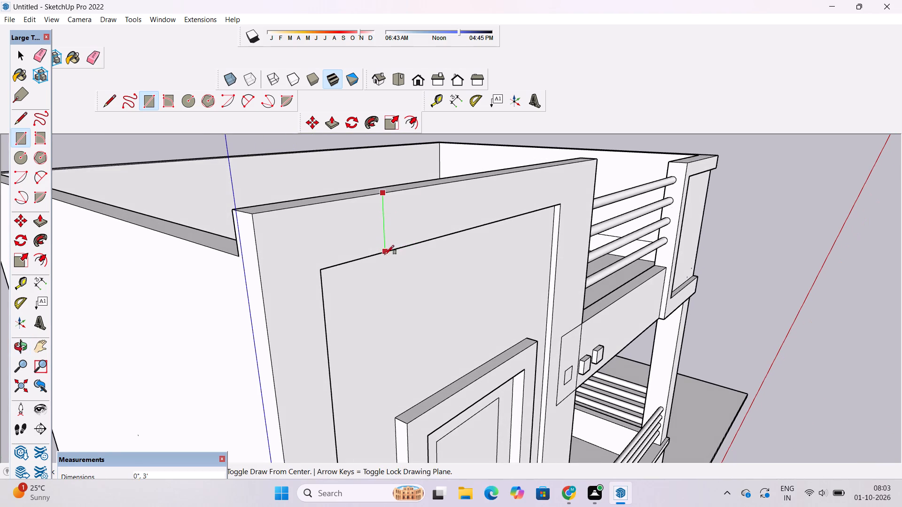
pyautogui.click(417, 242)
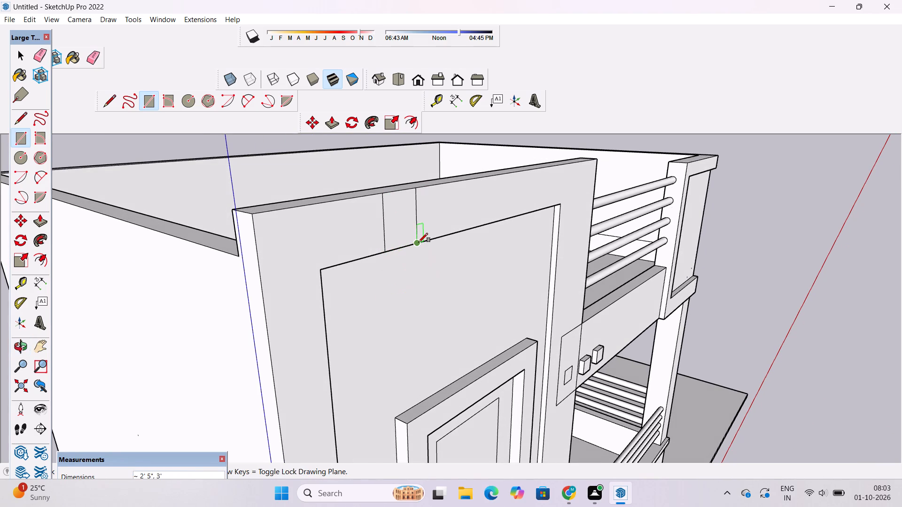
# Copy the rectangle's bottom edge 3' straight down along the blue axis.
pyautogui.press('space')
pyautogui.write('m')
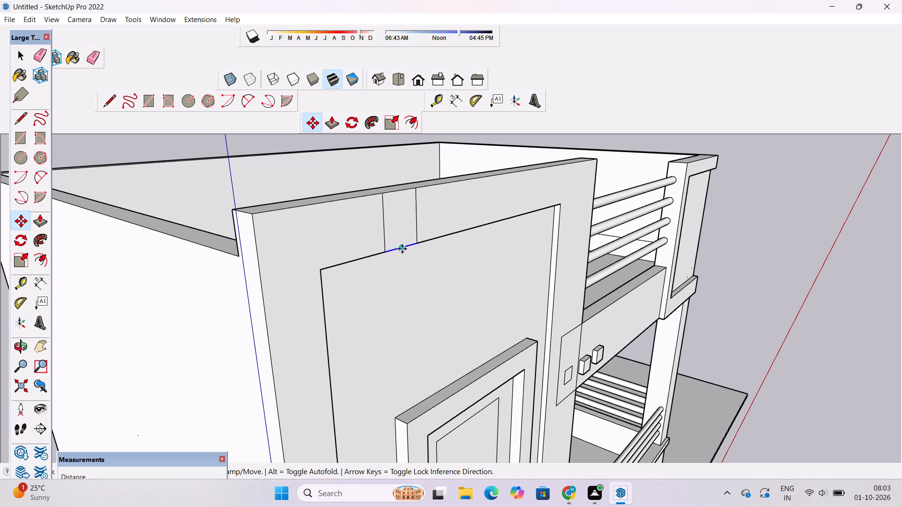
pyautogui.click(403, 249)
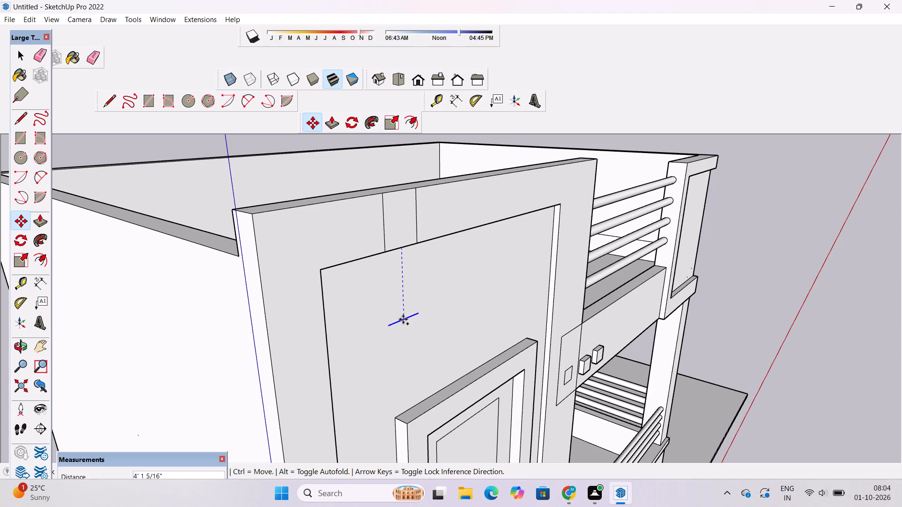
pyautogui.write("3'")
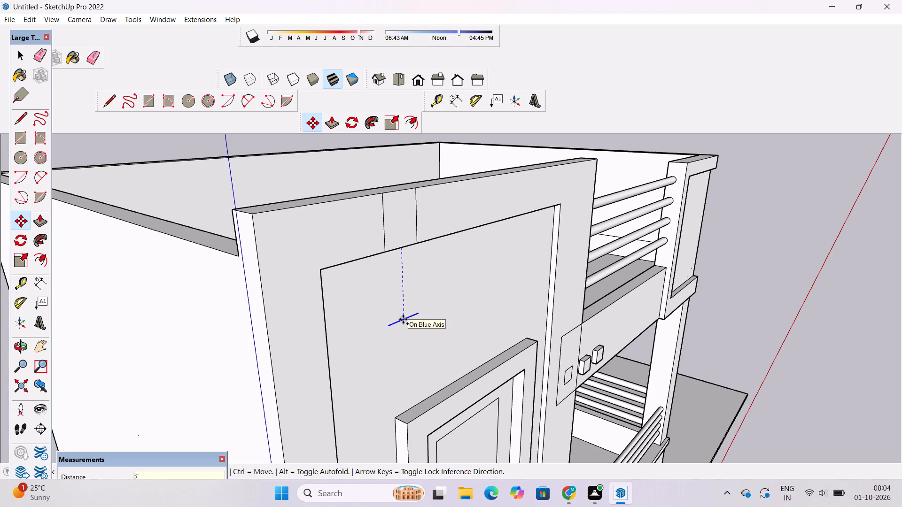
pyautogui.press('Return')
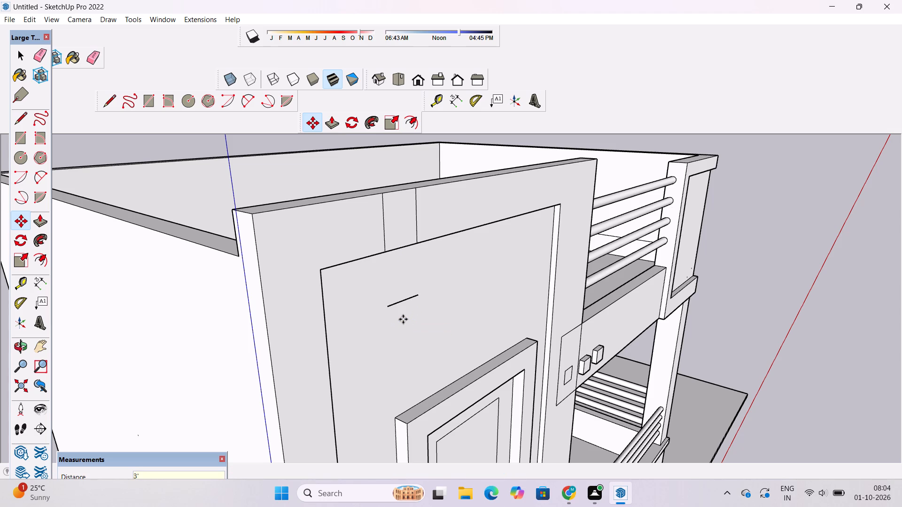
# Draw the two 3' vertical lines joining the copied edge's ends to the rectangle's bottom corners.
pyautogui.press('k')
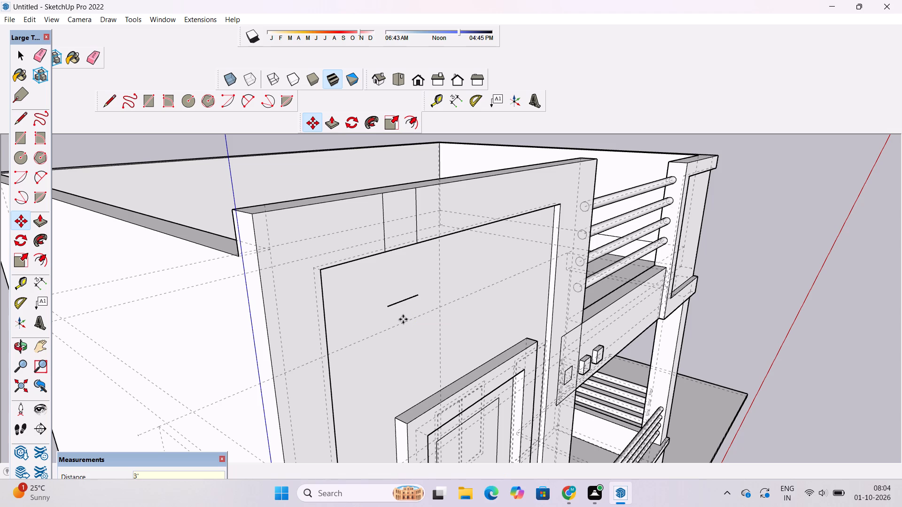
pyautogui.write('kl')
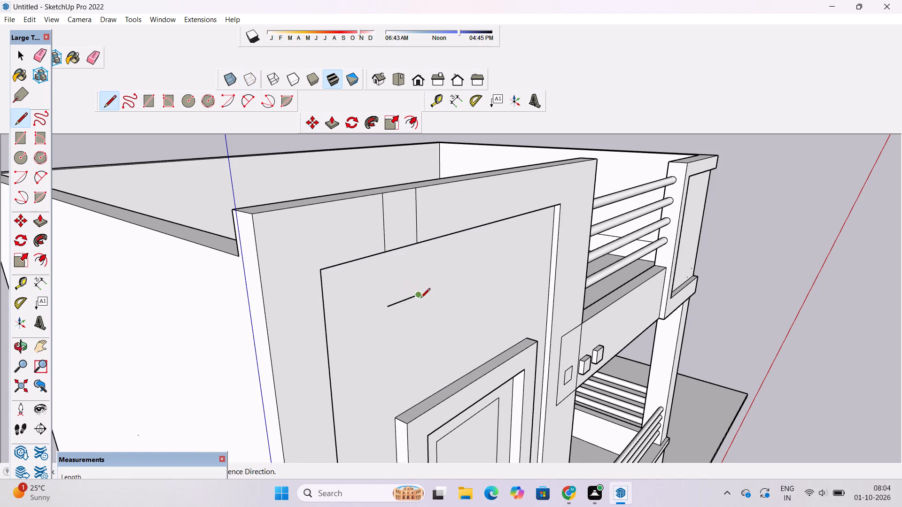
pyautogui.click(420, 295)
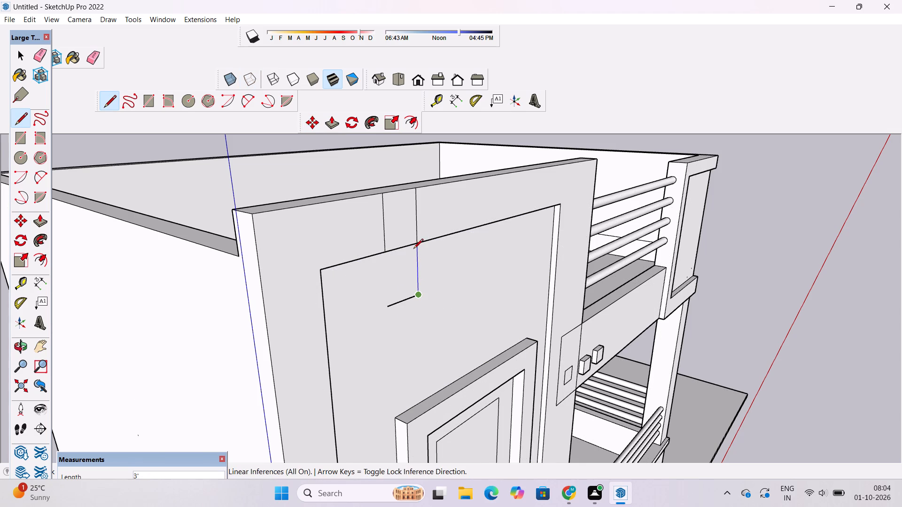
pyautogui.click(416, 242)
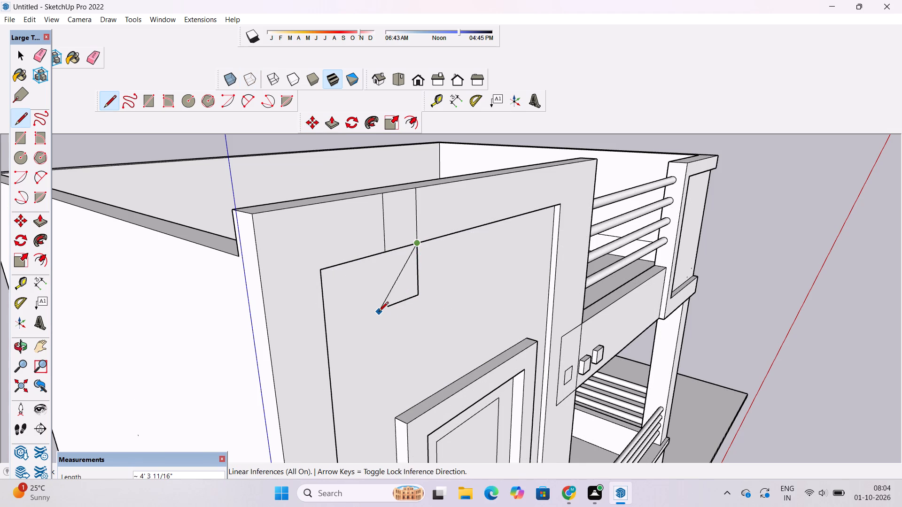
pyautogui.press('space')
pyautogui.write('l')
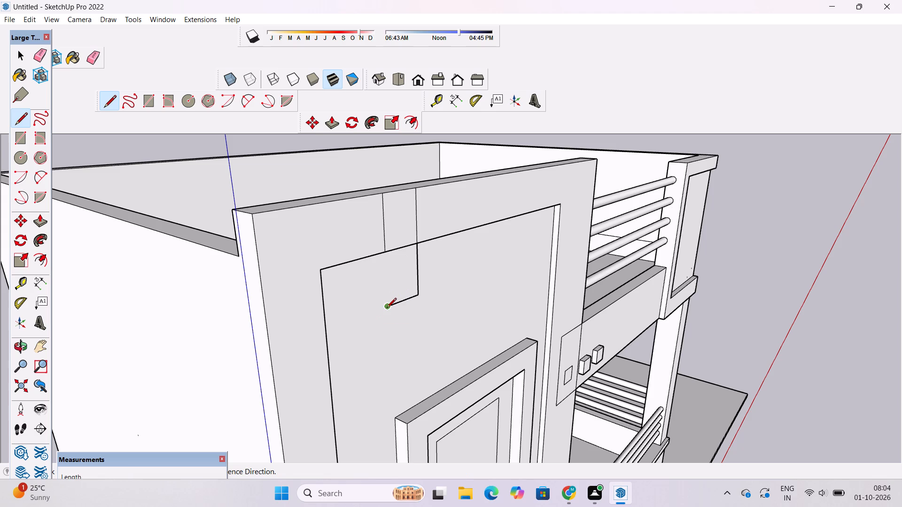
pyautogui.click(387, 308)
pyautogui.press('space')
pyautogui.write('l')
pyautogui.scroll(5, 391, 313)
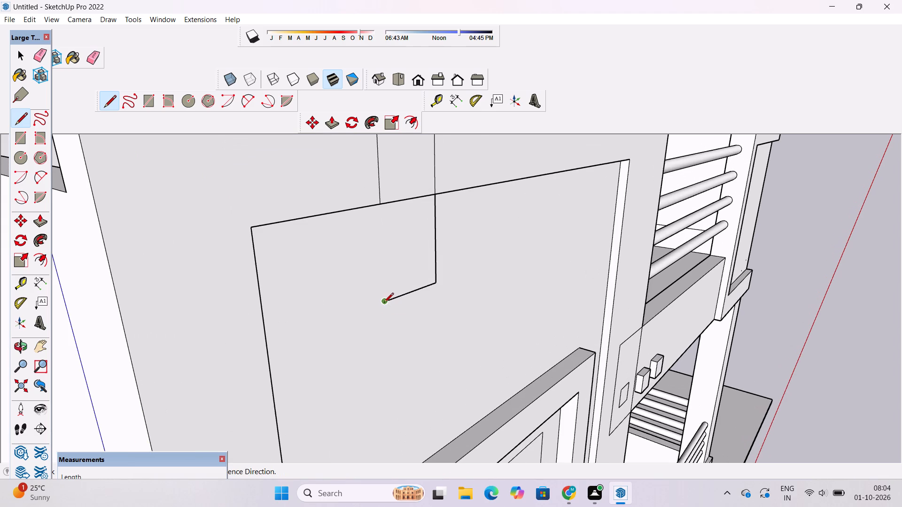
pyautogui.click(384, 303)
pyautogui.click(380, 205)
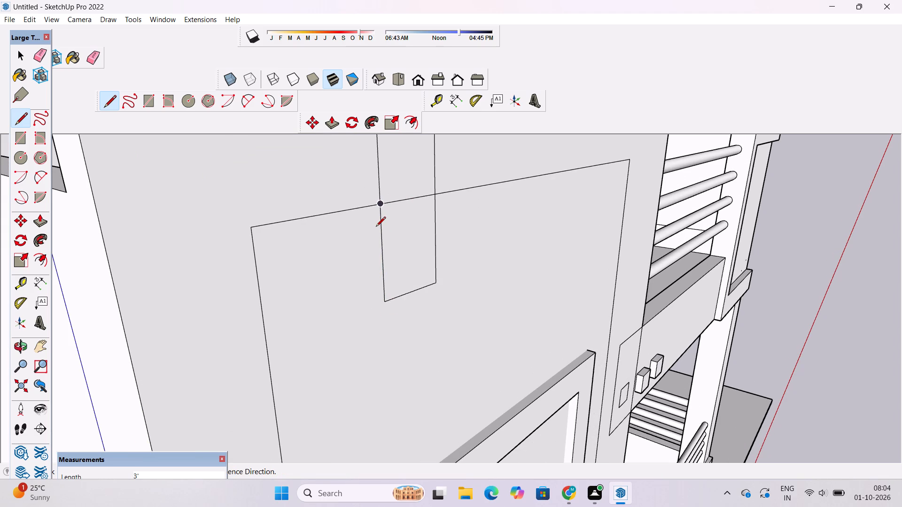
pyautogui.press('space')
# Examine the closed strip outline at the top of the tower front.
pyautogui.scroll(-5, 338, 323)
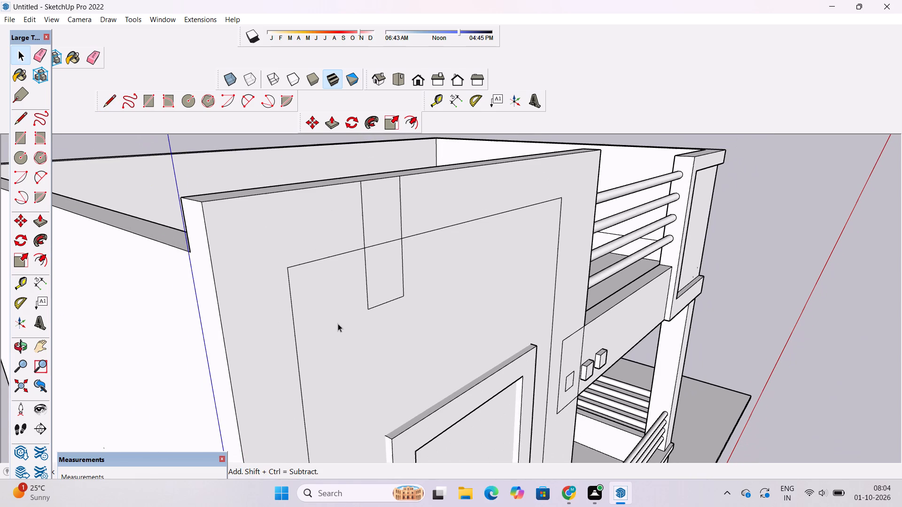
pyautogui.press('o')
pyautogui.scroll(-6, 404, 336)
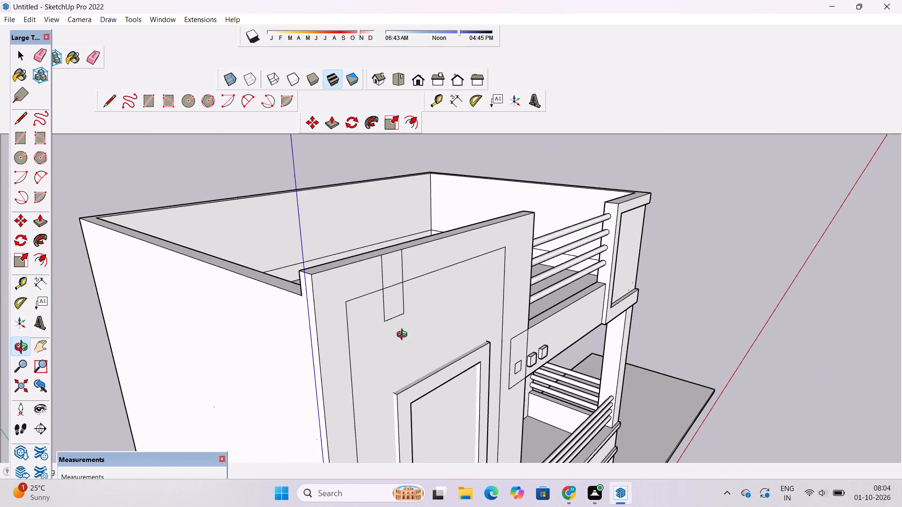
pyautogui.moveTo(416, 329); pyautogui.dragTo(373, 322)
pyautogui.scroll(1, 359, 291)
pyautogui.keyDown('shift'); pyautogui.moveTo(359, 291); pyautogui.dragTo(357, 300); pyautogui.keyUp('shift')
pyautogui.click(357, 303)
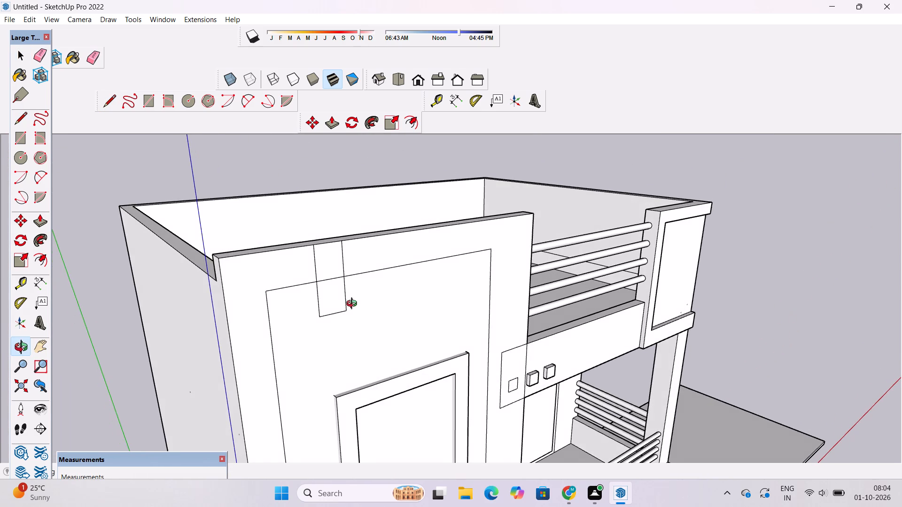
pyautogui.keyDown('shift'); pyautogui.moveTo(353, 305); pyautogui.dragTo(354, 311); pyautogui.keyUp('shift')
pyautogui.click(354, 311)
pyautogui.press('space')
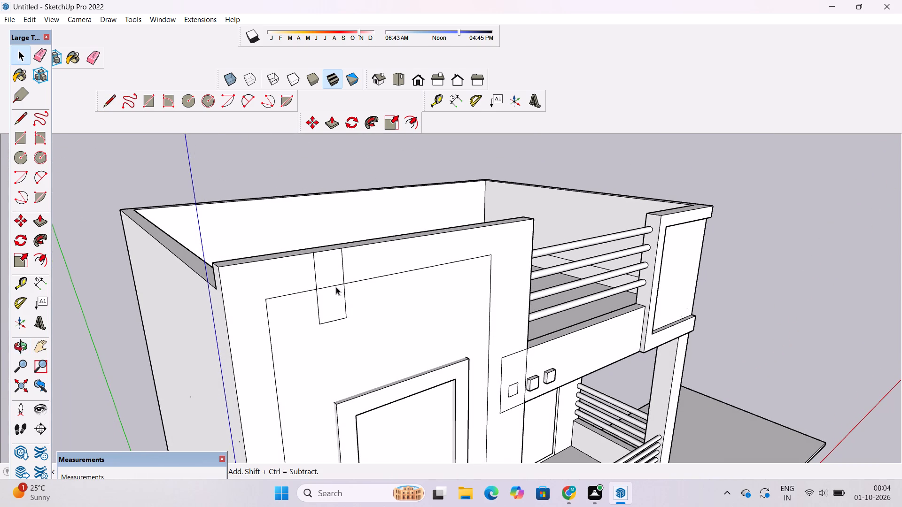
# Copy the two-part strip outline twice along the tower front's top edge, at about 4' spacing.
pyautogui.keyDown('shift'); pyautogui.doubleClick(330, 262); pyautogui.keyUp('shift')
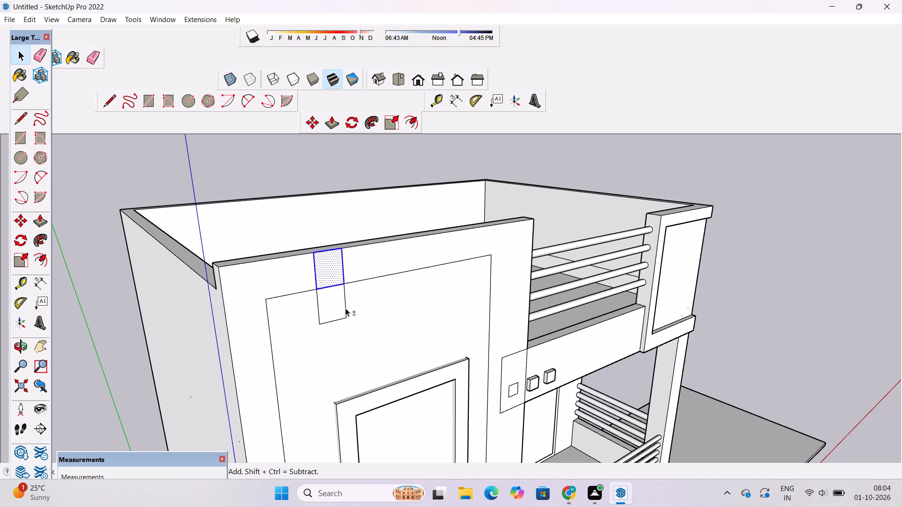
pyautogui.keyDown('shift'); pyautogui.doubleClick(333, 310); pyautogui.keyUp('shift')
pyautogui.press('m')
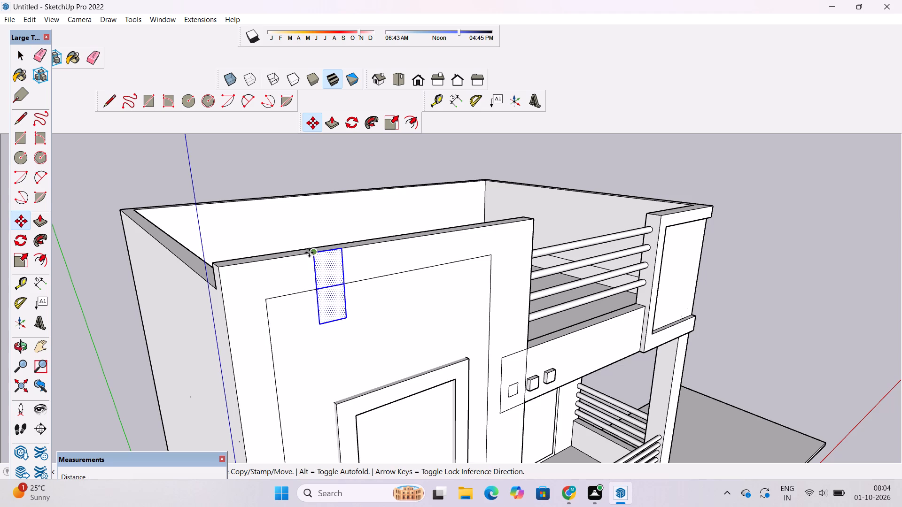
pyautogui.click(315, 253)
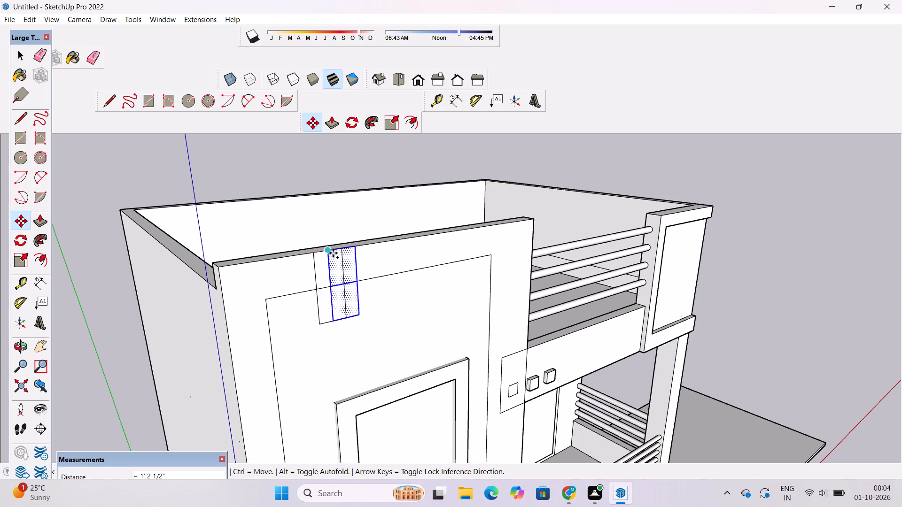
pyautogui.click(359, 248)
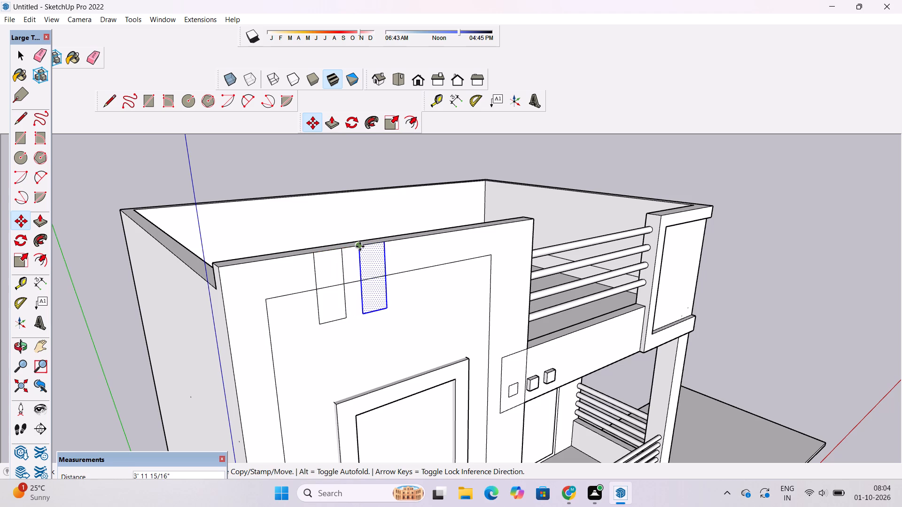
pyautogui.click(360, 246)
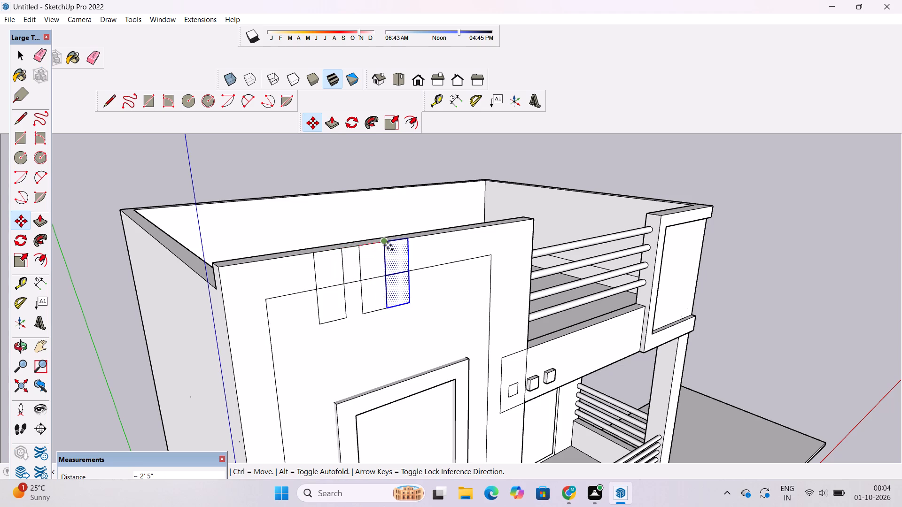
pyautogui.click(400, 244)
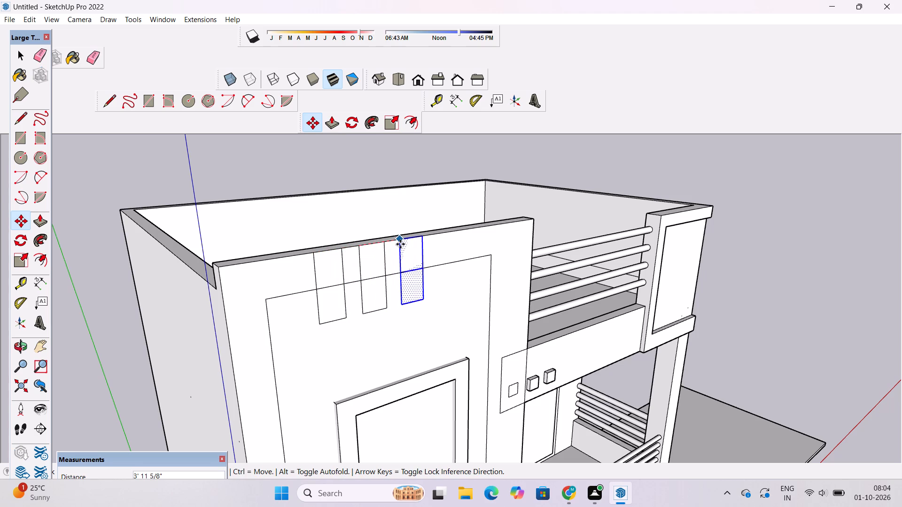
pyautogui.press('space')
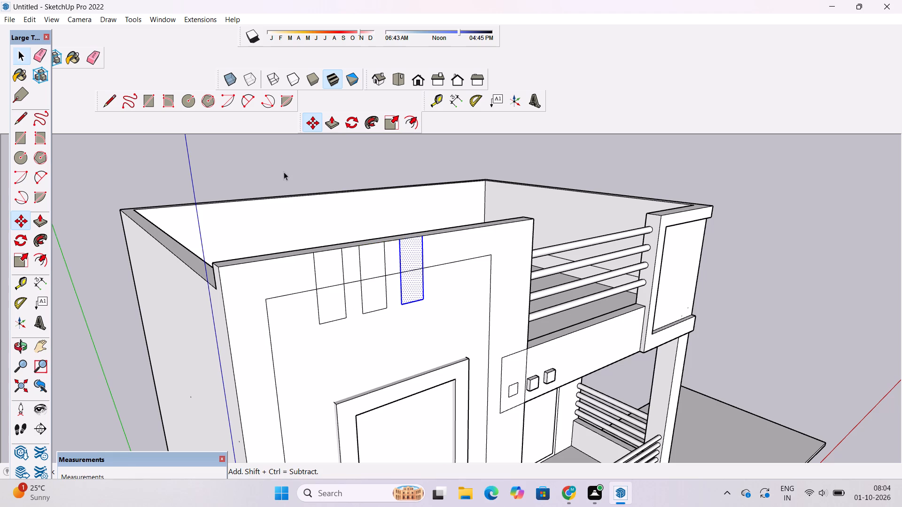
pyautogui.click(287, 169)
# Delete the tower front's face inside the inner border, around the door frame and below the strips.
pyautogui.click(339, 363)
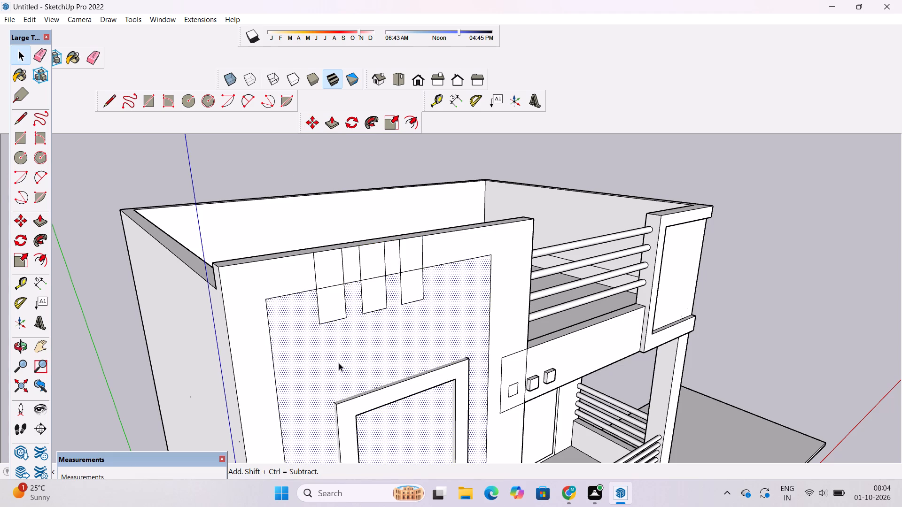
pyautogui.press('Delete')
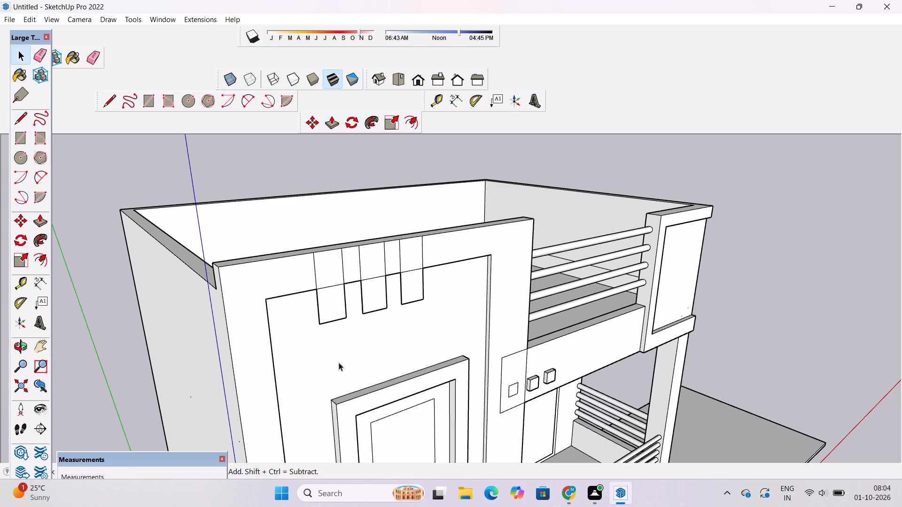
# Extrude the upper and lower faces of the first strip 7" outward from the tower front.
pyautogui.press('o')
pyautogui.scroll(-6, 338, 353)
pyautogui.scroll(6, 369, 294)
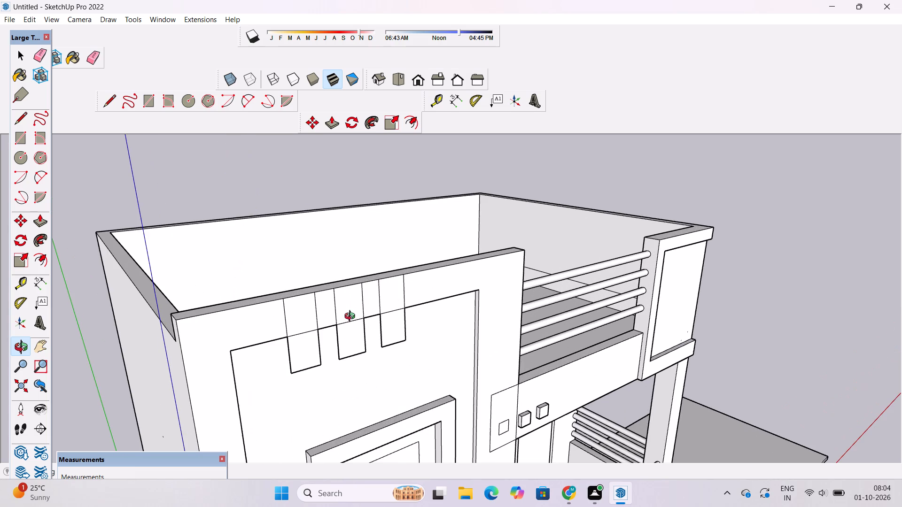
pyautogui.keyDown('shift'); pyautogui.moveTo(349, 342); pyautogui.dragTo(348, 322); pyautogui.keyUp('shift')
pyautogui.moveTo(304, 346); pyautogui.dragTo(407, 319)
pyautogui.keyDown('shift'); pyautogui.moveTo(447, 307); pyautogui.dragTo(396, 292); pyautogui.keyUp('shift')
pyautogui.scroll(3, 395, 292)
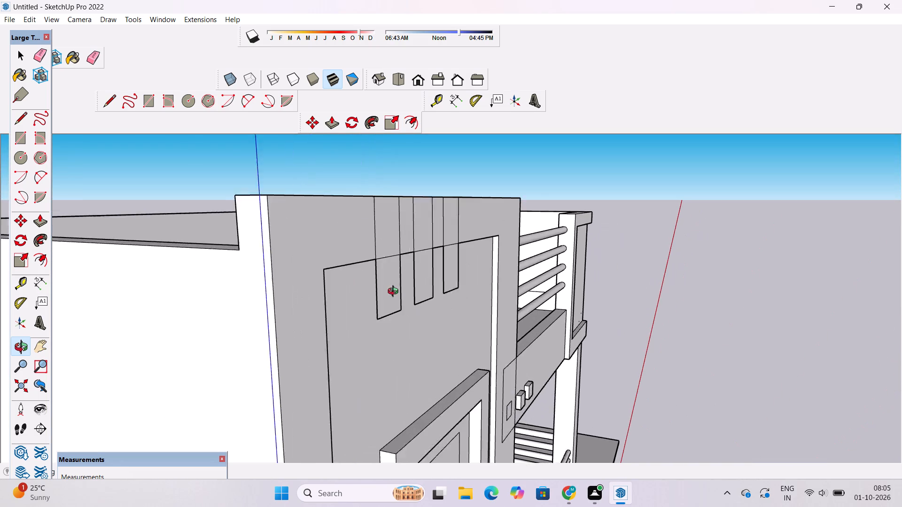
pyautogui.scroll(1, 395, 292)
pyautogui.keyDown('shift'); pyautogui.moveTo(394, 292); pyautogui.dragTo(342, 275); pyautogui.keyUp('shift')
pyautogui.keyDown('shift'); pyautogui.scroll(-5, 311, 278); pyautogui.keyUp('shift')
pyautogui.moveTo(312, 297); pyautogui.dragTo(340, 385)
pyautogui.keyDown('shift'); pyautogui.moveTo(373, 338); pyautogui.dragTo(338, 309); pyautogui.keyUp('shift')
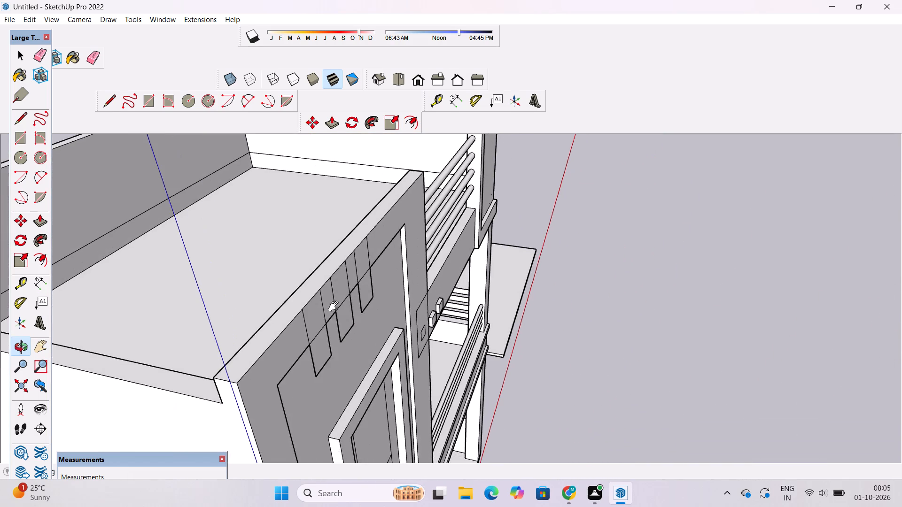
pyautogui.keyDown('shift'); pyautogui.moveTo(337, 319); pyautogui.dragTo(322, 294); pyautogui.keyUp('shift')
pyautogui.press('p')
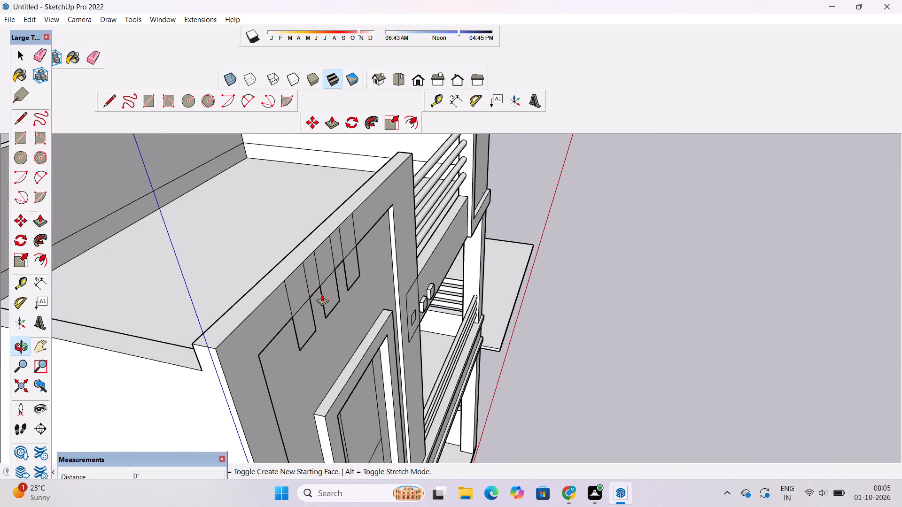
pyautogui.click(295, 290)
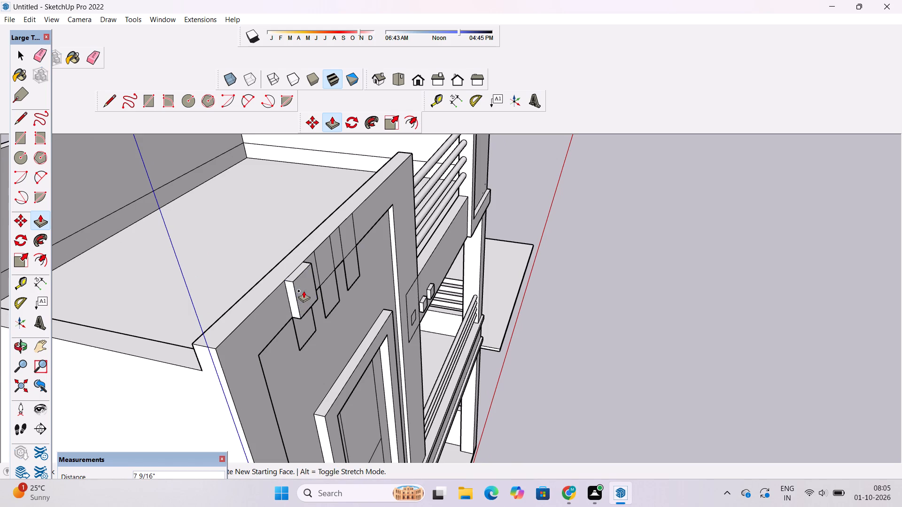
pyautogui.press('7')
pyautogui.hotkey('shift', '"')
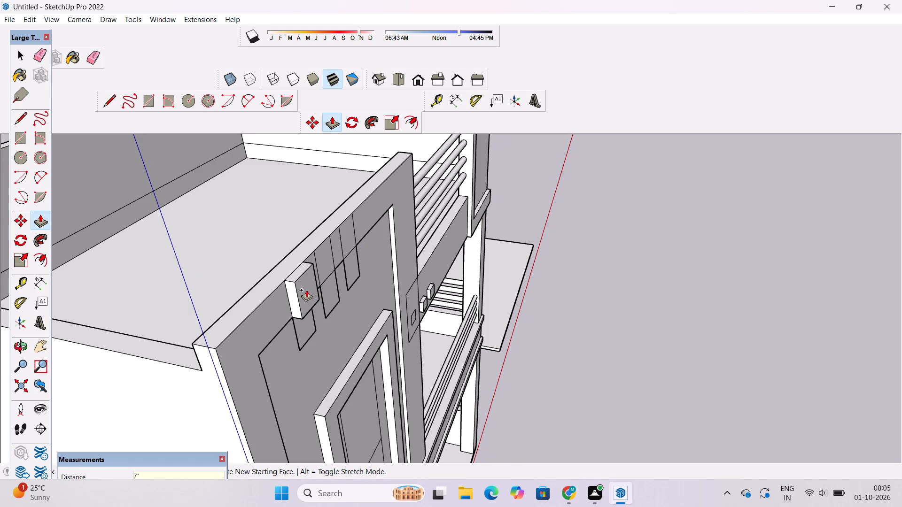
pyautogui.press('Return')
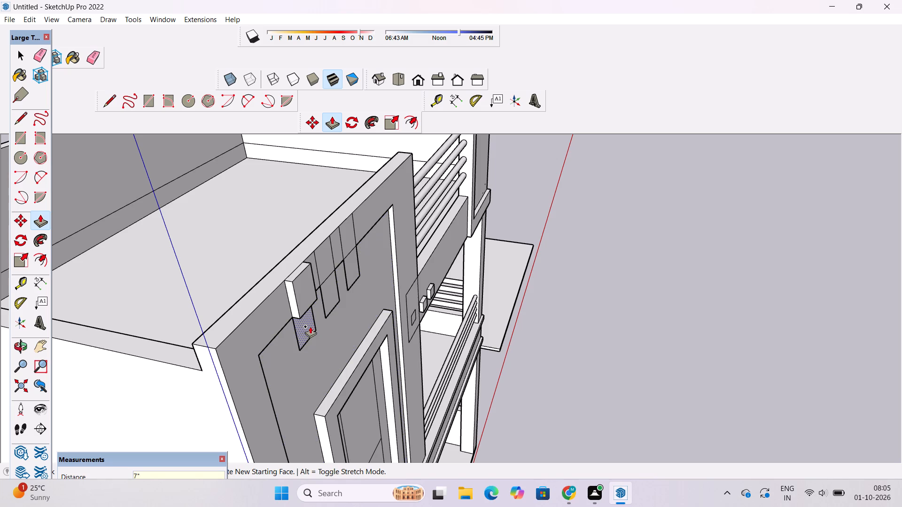
pyautogui.click(310, 326)
pyautogui.click(306, 291)
# Extrude the upper and lower faces of the second and third strips 7" outward to match the first.
pyautogui.click(325, 260)
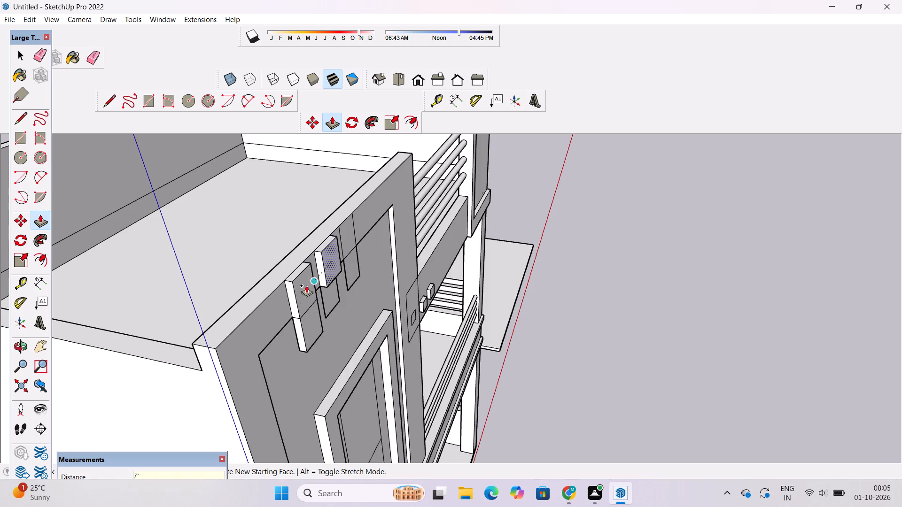
pyautogui.click(304, 287)
pyautogui.click(331, 303)
pyautogui.click(312, 326)
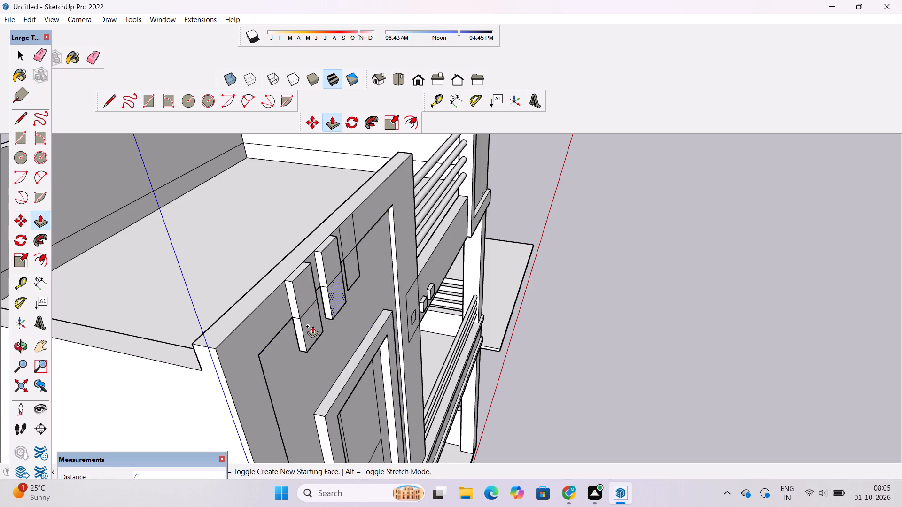
pyautogui.click(351, 237)
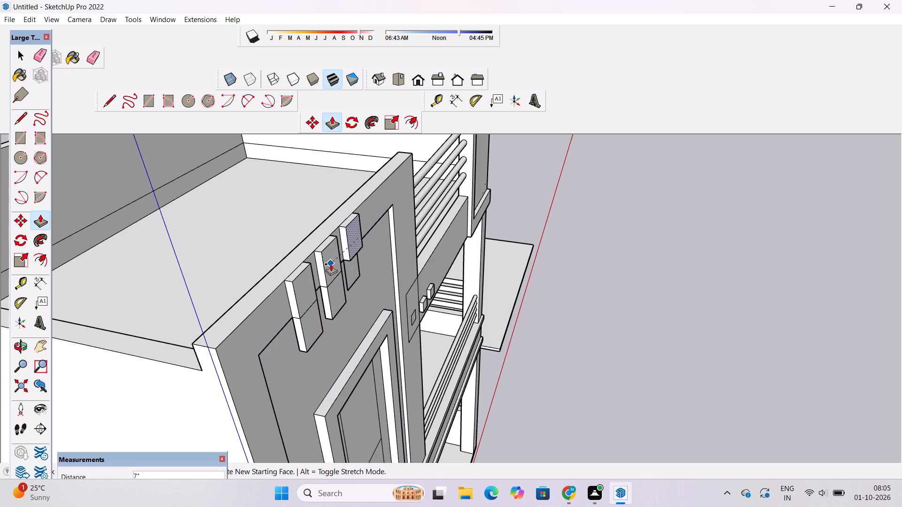
pyautogui.click(331, 264)
pyautogui.click(350, 272)
pyautogui.click(356, 243)
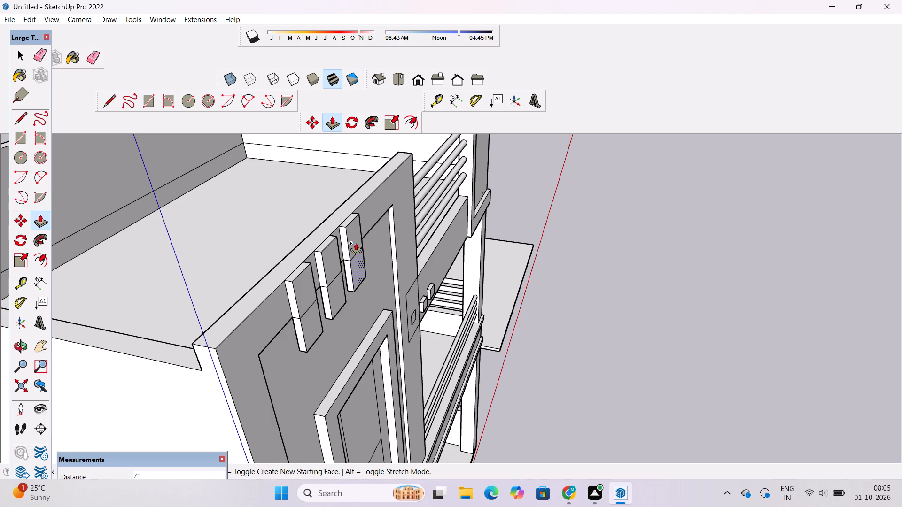
# Erase the dividing lines across the front faces and the outer-side faces of all three extruded strips.
pyautogui.press('o')
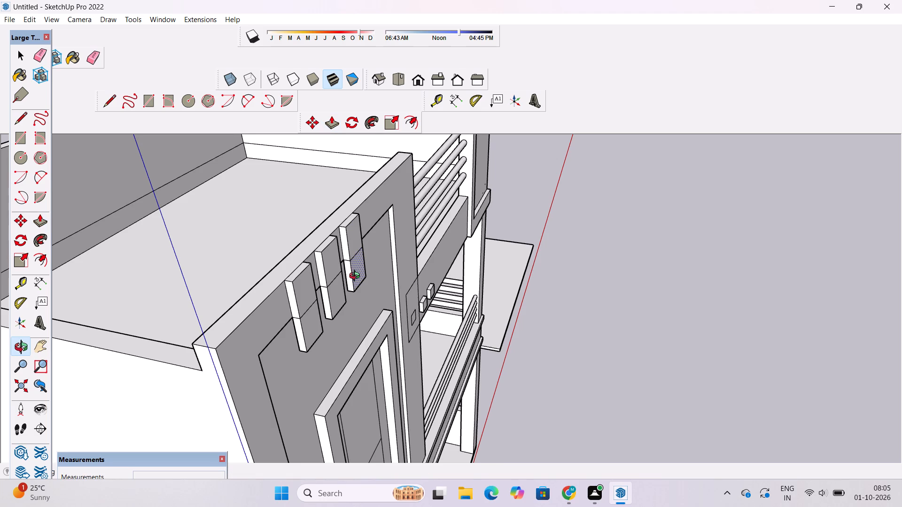
pyautogui.scroll(4, 357, 277)
pyautogui.click(355, 275)
pyautogui.scroll(5, 223, 322)
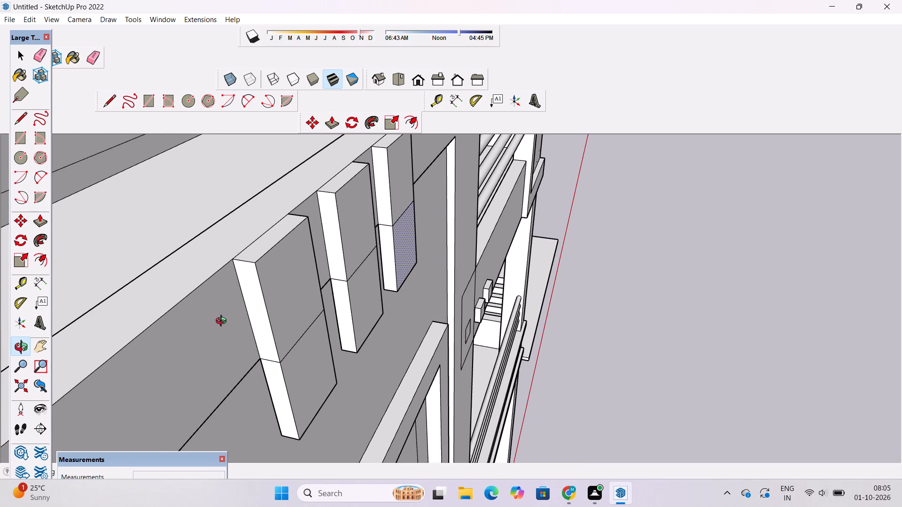
pyautogui.press('e')
pyautogui.scroll(4, 264, 382)
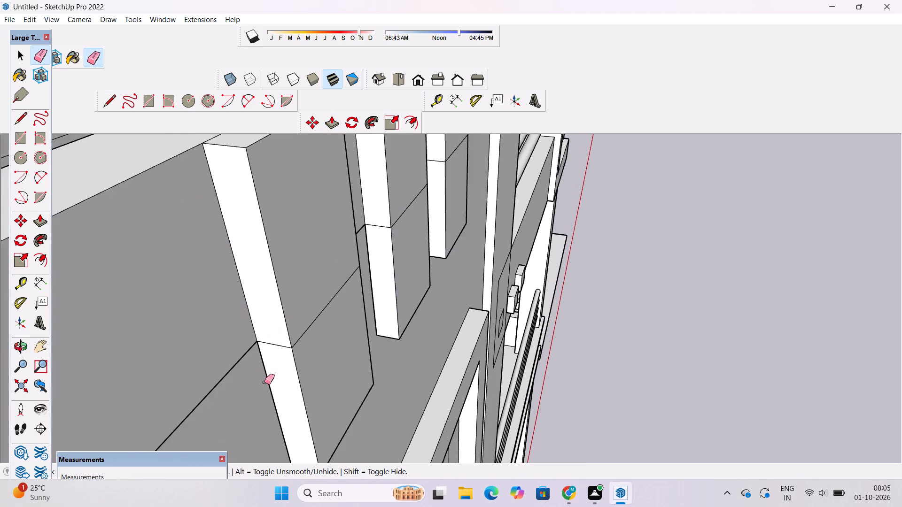
pyautogui.scroll(4, 264, 382)
pyautogui.moveTo(286, 304); pyautogui.dragTo(291, 332)
pyautogui.moveTo(334, 282); pyautogui.dragTo(339, 305)
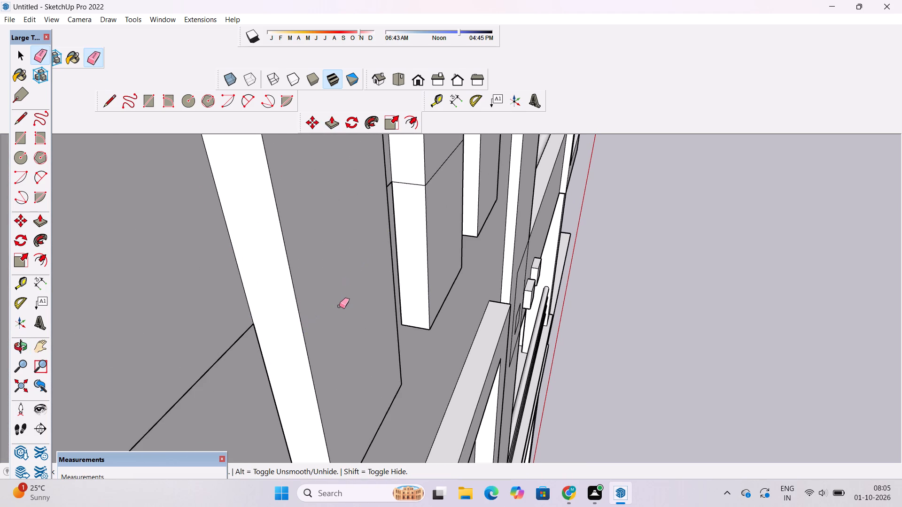
pyautogui.scroll(-4, 340, 307)
pyautogui.scroll(4, 397, 219)
pyautogui.click(396, 208)
pyautogui.moveTo(396, 207); pyautogui.dragTo(397, 209)
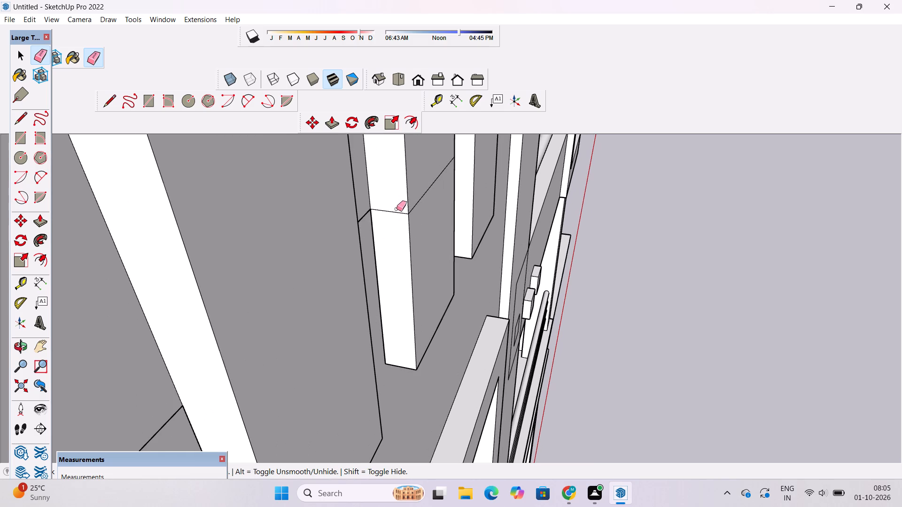
pyautogui.moveTo(397, 209); pyautogui.dragTo(398, 220)
pyautogui.moveTo(421, 192); pyautogui.dragTo(420, 217)
pyautogui.scroll(-7, 424, 227)
pyautogui.scroll(5, 484, 141)
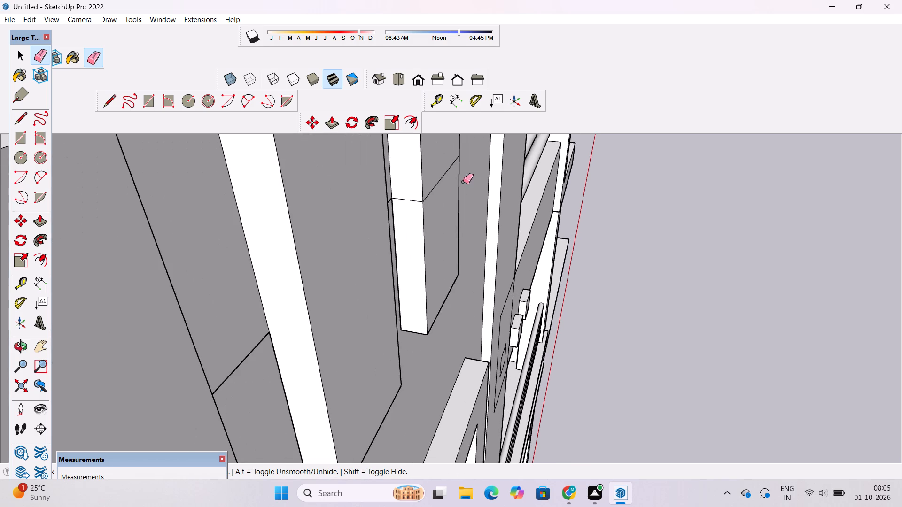
pyautogui.moveTo(440, 166); pyautogui.dragTo(442, 192)
pyautogui.moveTo(386, 200); pyautogui.dragTo(395, 228)
pyautogui.moveTo(395, 212); pyautogui.dragTo(396, 224)
# Erase the remaining dividing lines on the balcony-facing side faces of the three strips.
pyautogui.press('o')
pyautogui.scroll(-6, 396, 218)
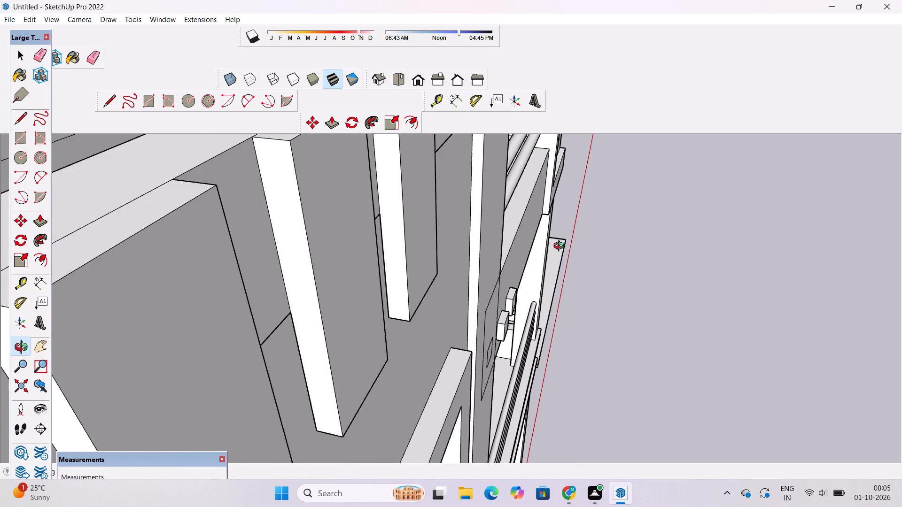
pyautogui.moveTo(561, 247); pyautogui.dragTo(354, 251)
pyautogui.scroll(-2, 352, 246)
pyautogui.keyDown('shift'); pyautogui.moveTo(336, 248); pyautogui.dragTo(527, 289); pyautogui.keyUp('shift')
pyautogui.moveTo(529, 293); pyautogui.dragTo(469, 300)
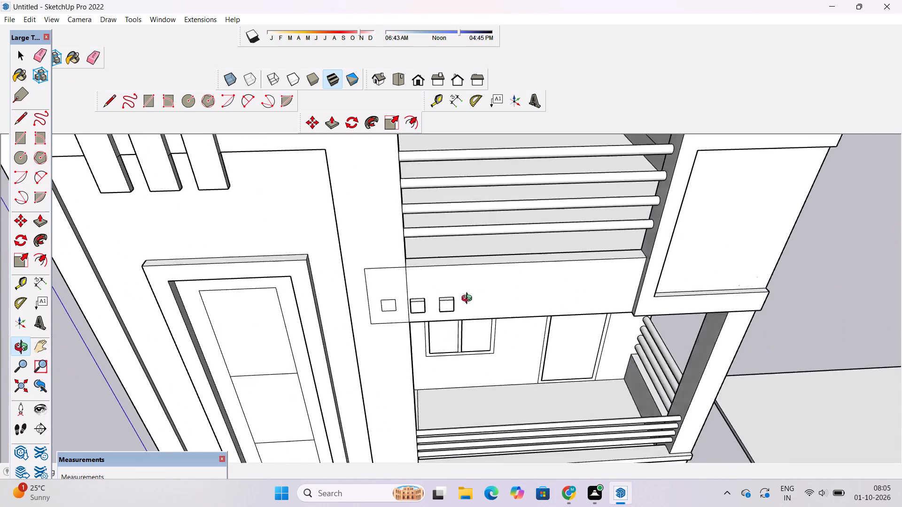
pyautogui.moveTo(469, 300); pyautogui.dragTo(466, 300)
pyautogui.scroll(-4, 328, 249)
pyautogui.keyDown('shift'); pyautogui.moveTo(317, 246); pyautogui.dragTo(467, 312); pyautogui.keyUp('shift')
pyautogui.scroll(5, 435, 256)
pyautogui.moveTo(435, 256); pyautogui.dragTo(365, 252)
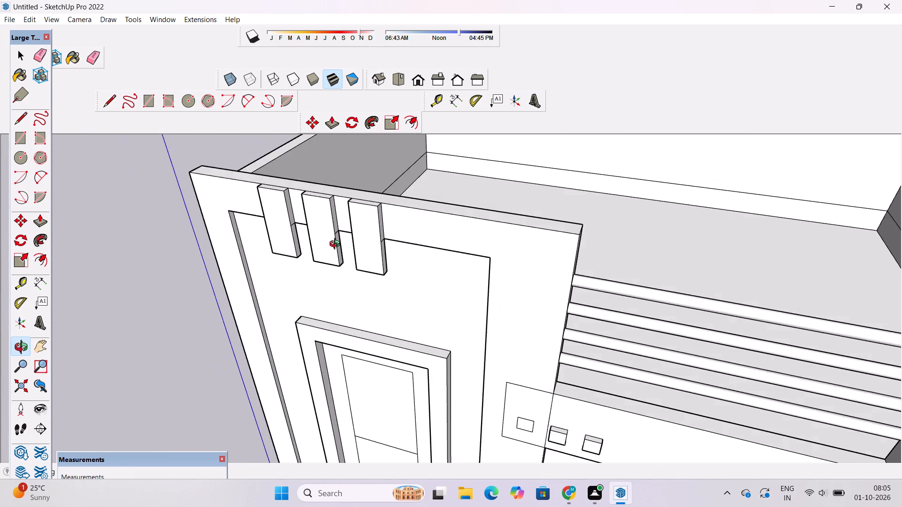
pyautogui.moveTo(338, 245); pyautogui.dragTo(396, 269)
pyautogui.moveTo(405, 266); pyautogui.dragTo(348, 218)
pyautogui.scroll(4, 347, 215)
pyautogui.moveTo(396, 244); pyautogui.dragTo(344, 223)
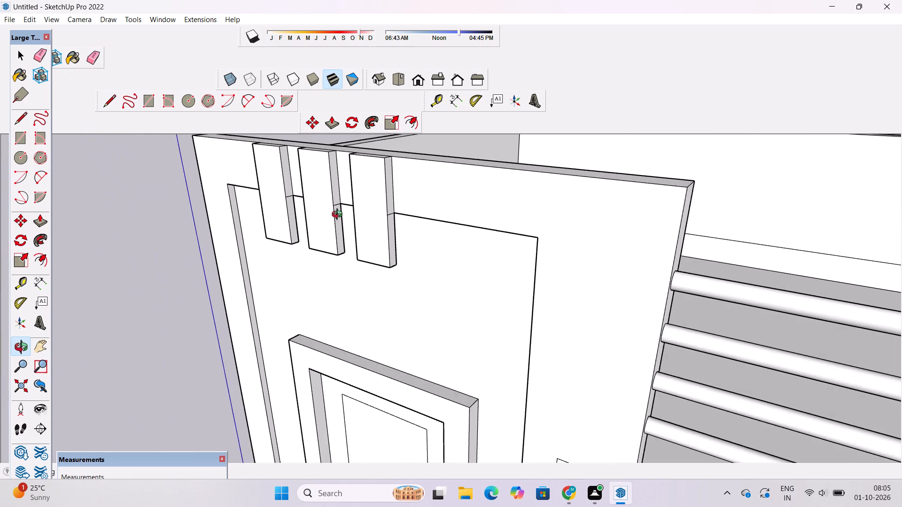
pyautogui.scroll(1, 339, 215)
pyautogui.click(86, 57)
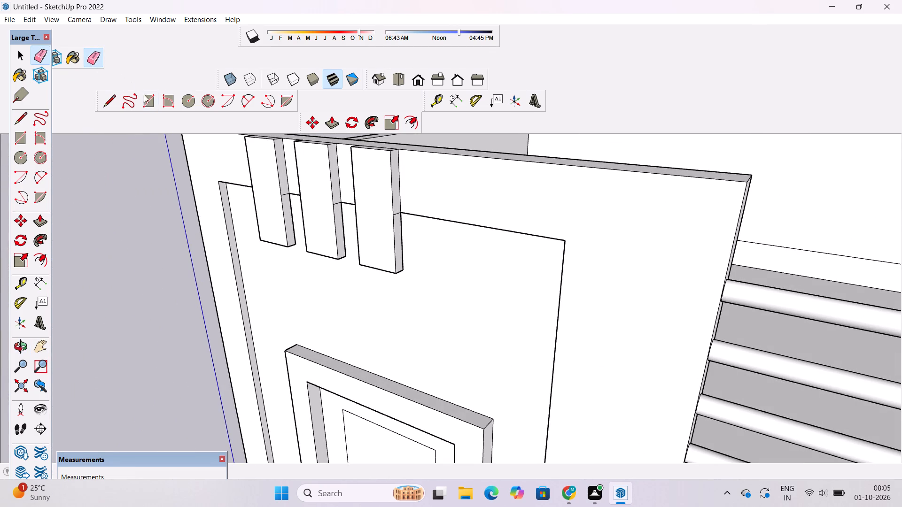
pyautogui.scroll(5, 297, 202)
pyautogui.scroll(4, 384, 211)
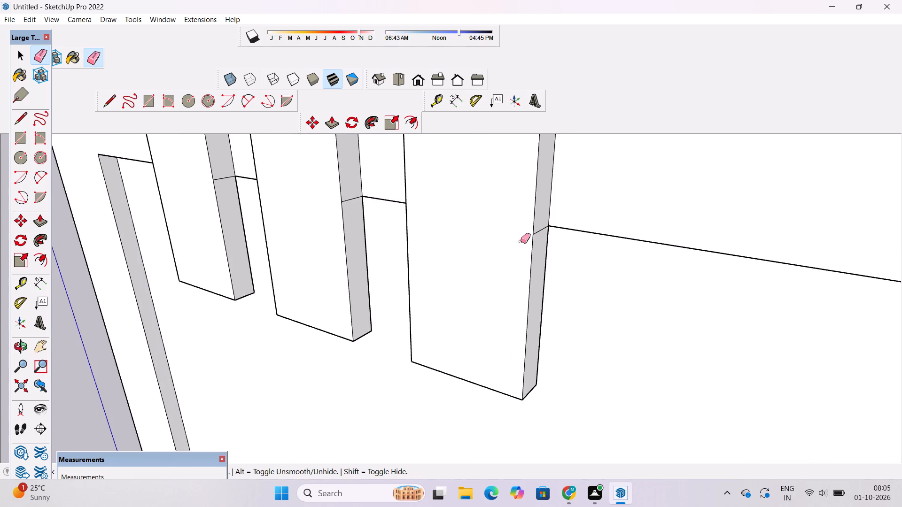
pyautogui.scroll(5, 544, 231)
pyautogui.moveTo(536, 219); pyautogui.dragTo(543, 241)
pyautogui.scroll(2, 233, 183)
pyautogui.moveTo(259, 163); pyautogui.dragTo(262, 183)
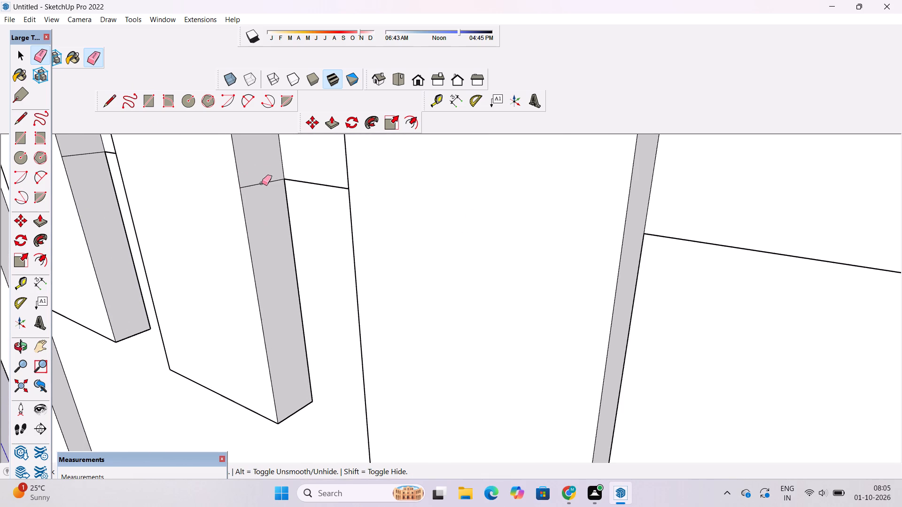
pyautogui.moveTo(262, 183); pyautogui.dragTo(262, 197)
pyautogui.scroll(-4, 274, 206)
pyautogui.moveTo(129, 163); pyautogui.dragTo(132, 179)
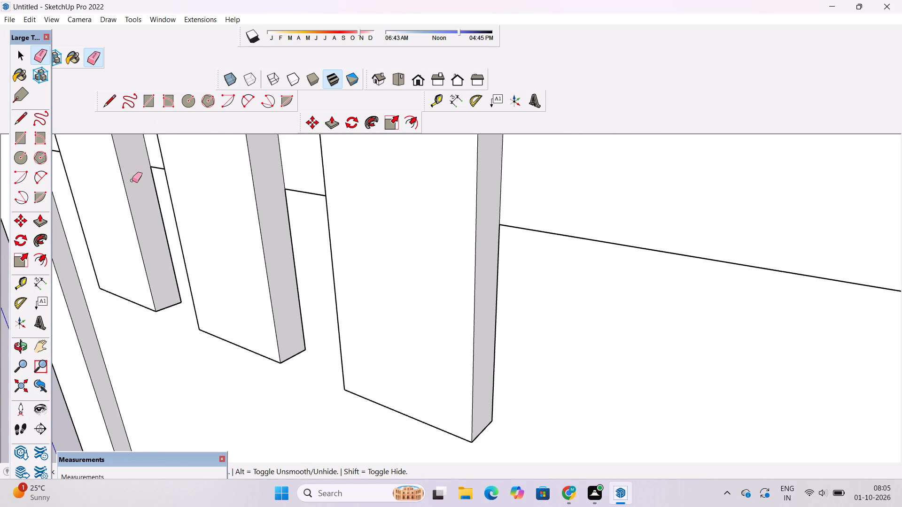
# Extrude the top faces of all three decorative strips 7" upward above the tower's parapet.
pyautogui.press('o')
pyautogui.scroll(-11, 271, 148)
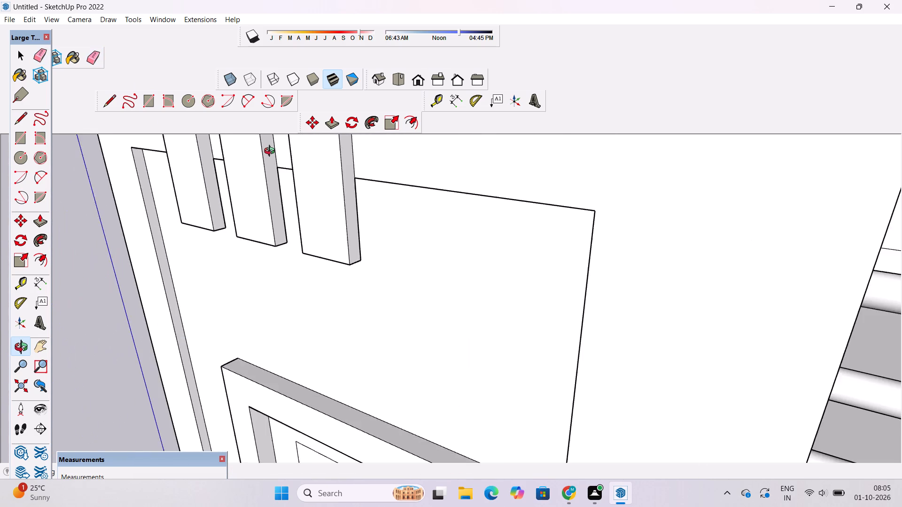
pyautogui.scroll(-10, 272, 152)
pyautogui.moveTo(223, 265); pyautogui.dragTo(283, 156)
pyautogui.scroll(-4, 298, 159)
pyautogui.moveTo(193, 241); pyautogui.dragTo(466, 243)
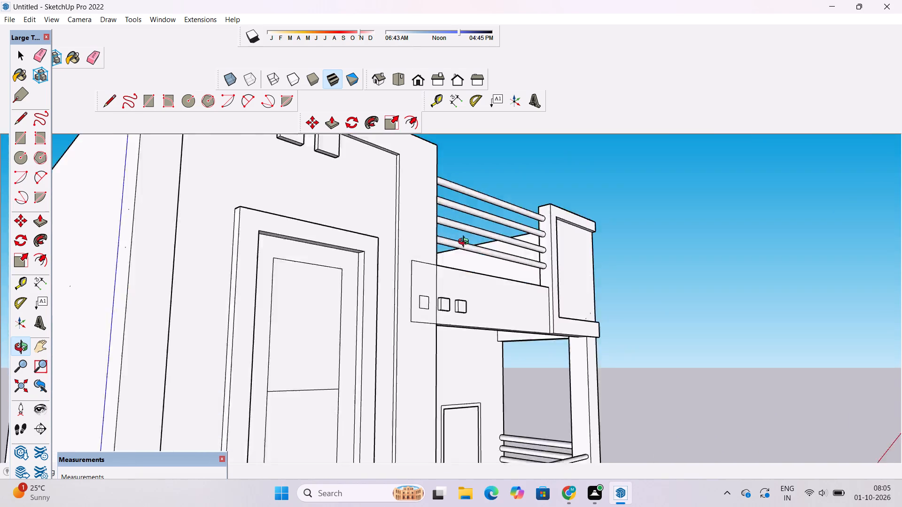
pyautogui.moveTo(466, 243); pyautogui.dragTo(546, 314)
pyautogui.scroll(4, 481, 238)
pyautogui.moveTo(481, 259); pyautogui.dragTo(460, 281)
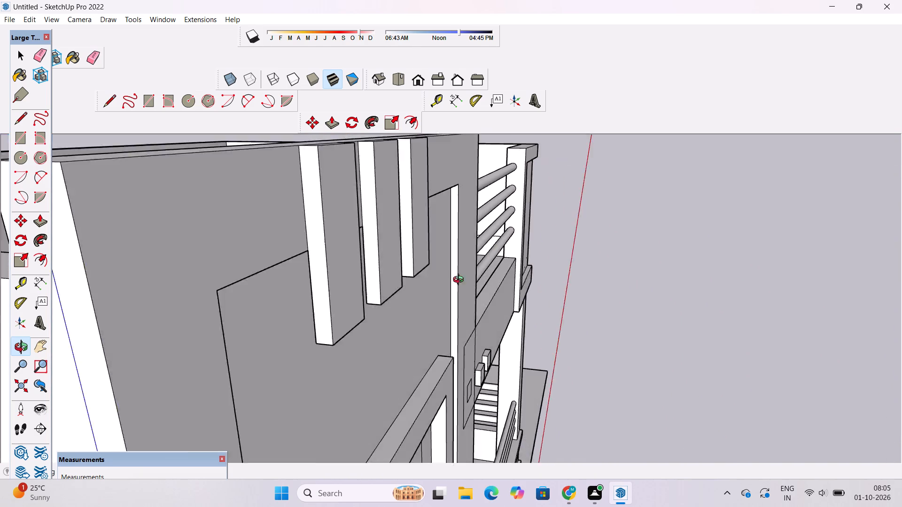
pyautogui.moveTo(460, 281); pyautogui.dragTo(394, 333)
pyautogui.scroll(-1, 421, 307)
pyautogui.keyDown('shift'); pyautogui.moveTo(349, 310); pyautogui.dragTo(521, 279); pyautogui.keyUp('shift')
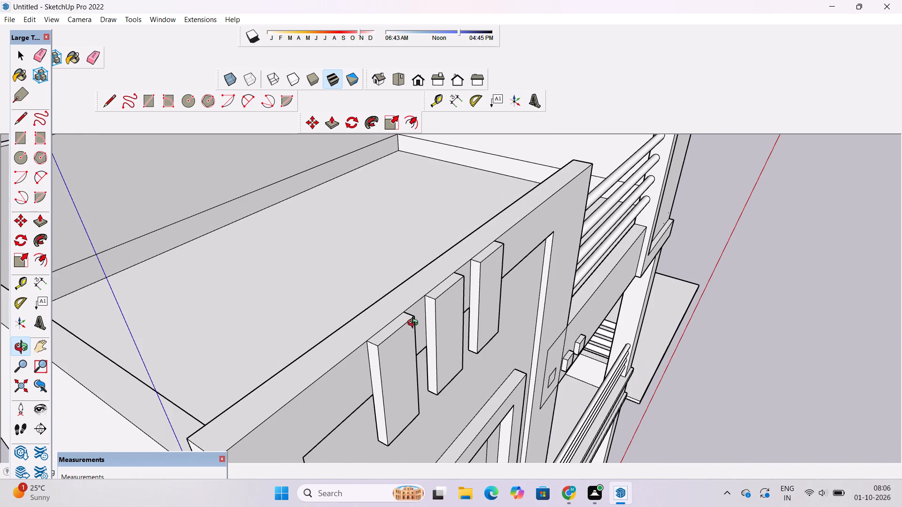
pyautogui.scroll(2, 415, 326)
pyautogui.moveTo(374, 345); pyautogui.dragTo(381, 338)
pyautogui.scroll(2, 389, 329)
pyautogui.keyDown('shift'); pyautogui.moveTo(384, 336); pyautogui.dragTo(425, 310); pyautogui.keyUp('shift')
pyautogui.moveTo(426, 314); pyautogui.dragTo(440, 329)
pyautogui.press('p')
pyautogui.click(435, 316)
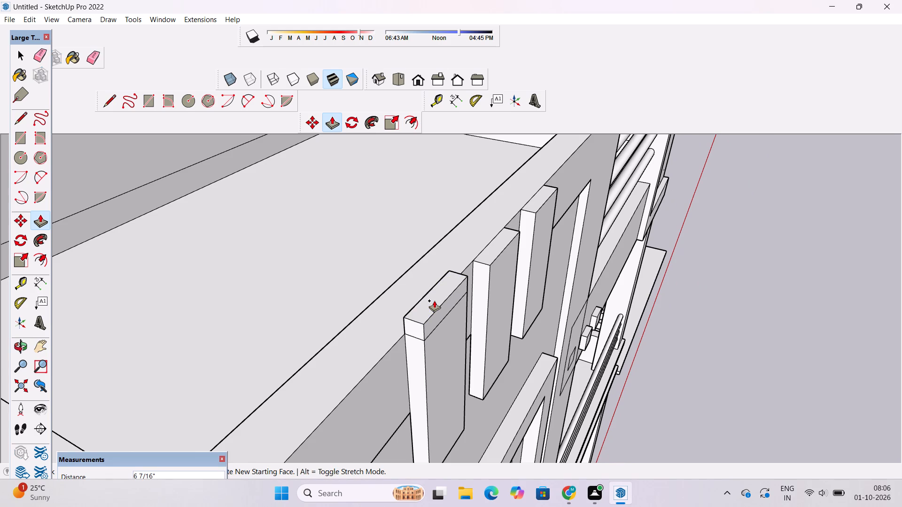
pyautogui.press('7')
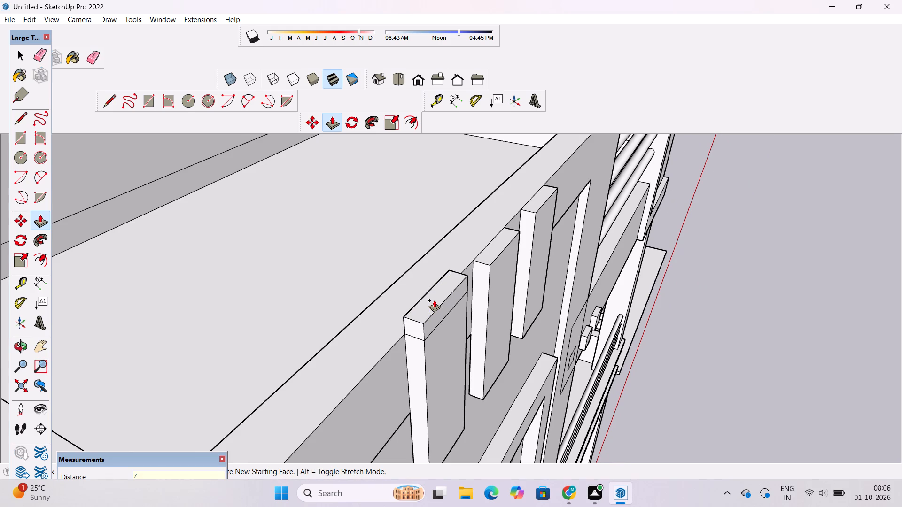
pyautogui.hotkey('shift', '"')
pyautogui.press('Return')
pyautogui.click(494, 252)
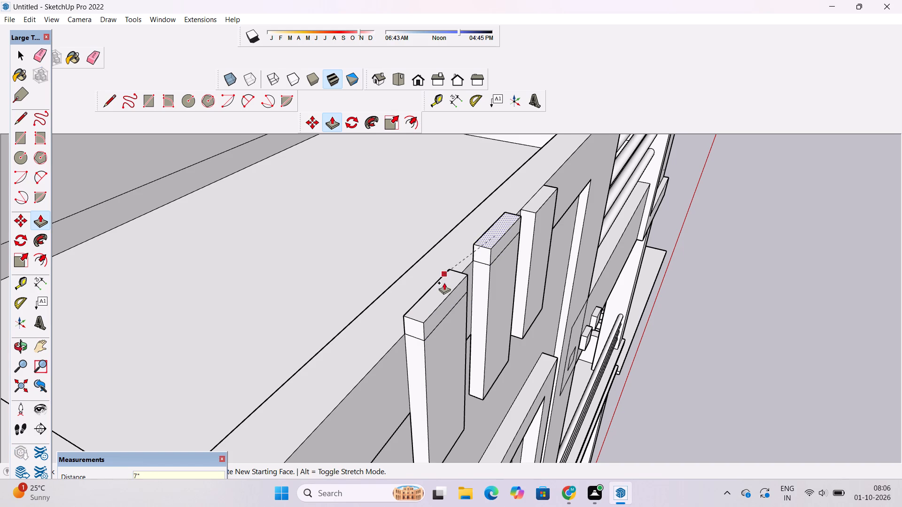
pyautogui.click(443, 287)
pyautogui.click(532, 203)
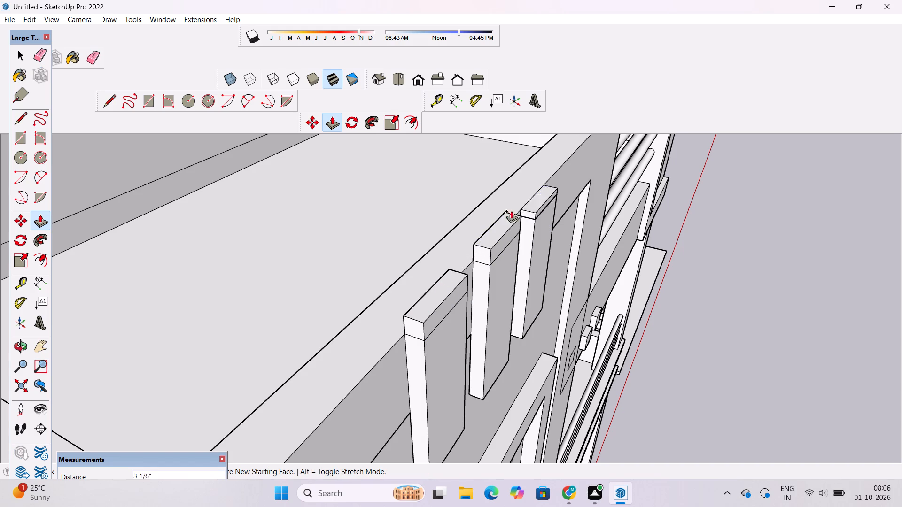
pyautogui.click(501, 226)
# Extrude the back faces of the three raised strip tops 1' 6" inward across the parapet to its inner edge.
pyautogui.press('o')
pyautogui.scroll(-6, 501, 226)
pyautogui.moveTo(473, 266); pyautogui.dragTo(575, 288)
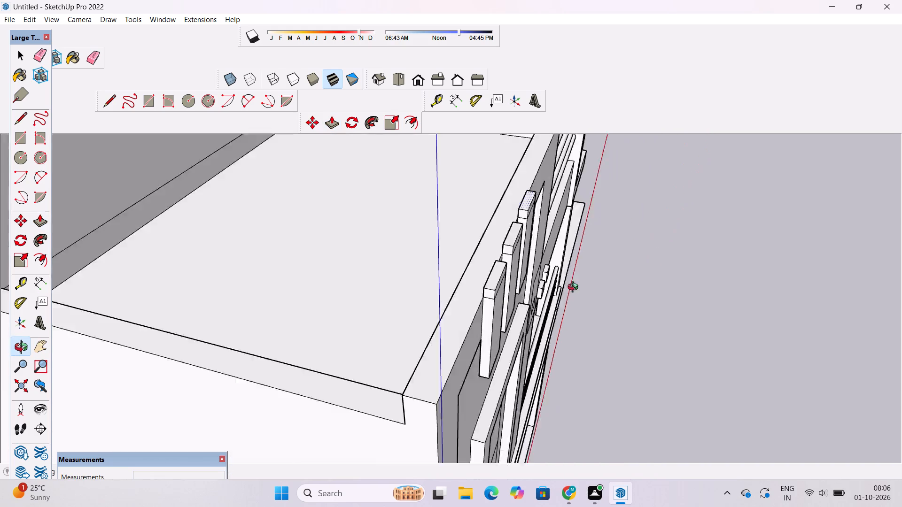
pyautogui.moveTo(575, 288); pyautogui.dragTo(678, 284)
pyautogui.scroll(1, 590, 250)
pyautogui.keyDown('shift'); pyautogui.moveTo(588, 246); pyautogui.dragTo(565, 239); pyautogui.keyUp('shift')
pyautogui.keyDown('shift'); pyautogui.scroll(3, 561, 238); pyautogui.keyUp('shift')
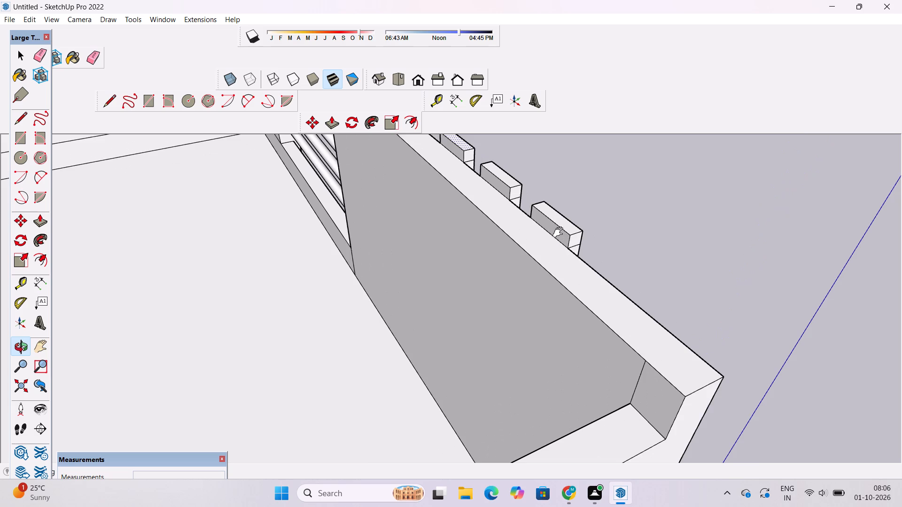
pyautogui.keyDown('shift'); pyautogui.moveTo(560, 232); pyautogui.dragTo(554, 233); pyautogui.keyUp('shift')
pyautogui.scroll(1, 554, 233)
pyautogui.press('p')
pyautogui.click(555, 233)
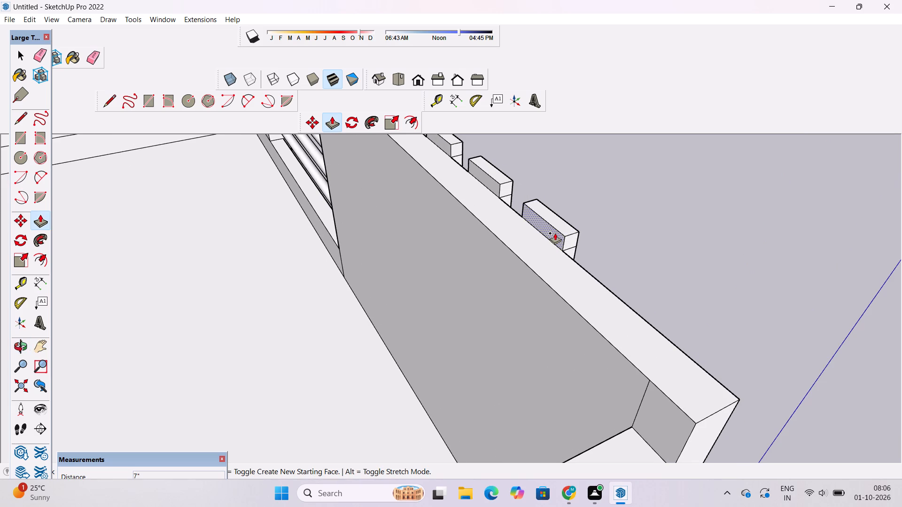
pyautogui.click(522, 266)
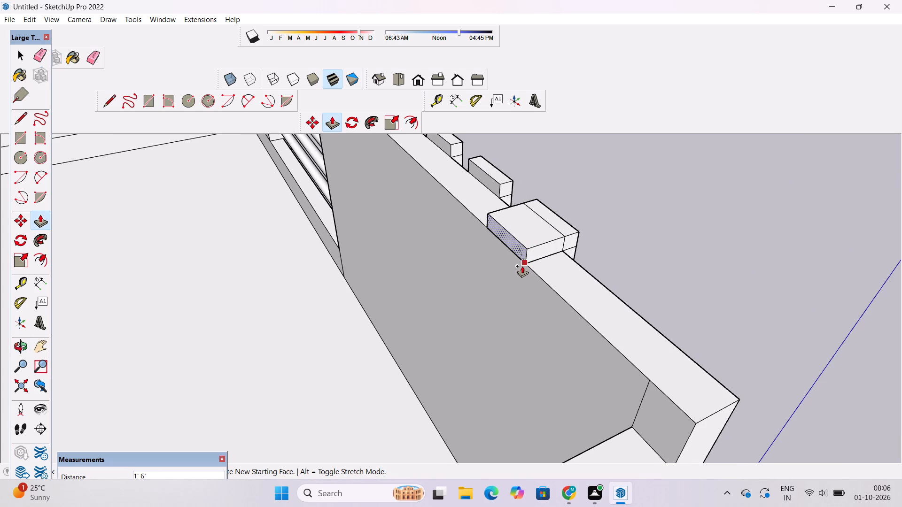
pyautogui.scroll(-2, 513, 251)
pyautogui.scroll(6, 501, 208)
pyautogui.click(495, 182)
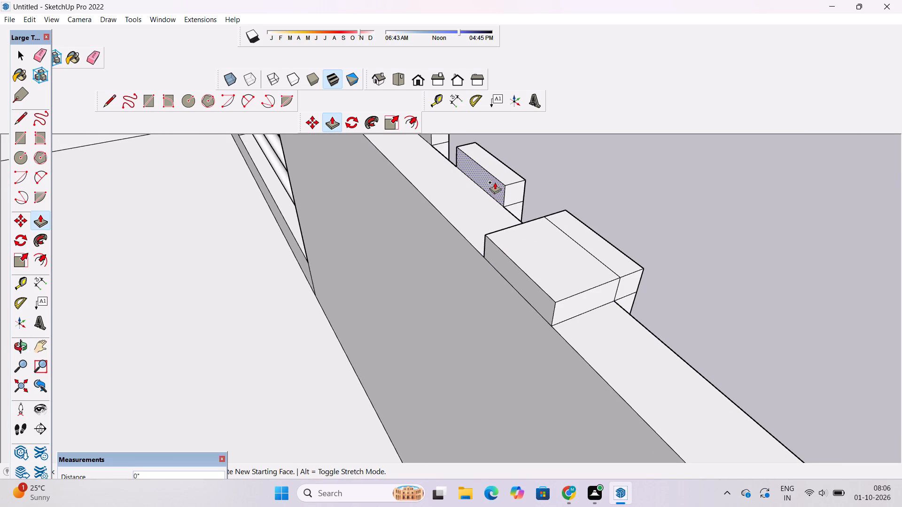
pyautogui.click(442, 223)
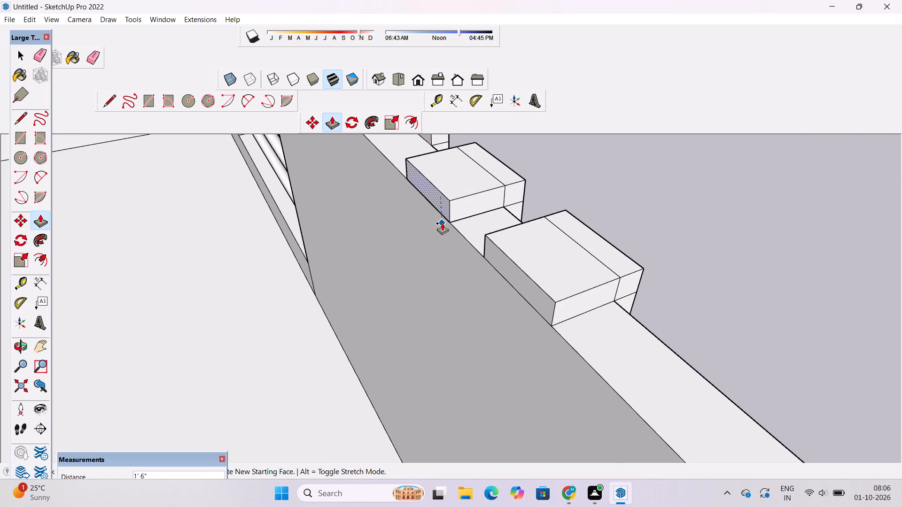
pyautogui.scroll(-8, 442, 223)
pyautogui.scroll(3, 428, 152)
pyautogui.scroll(-3, 416, 147)
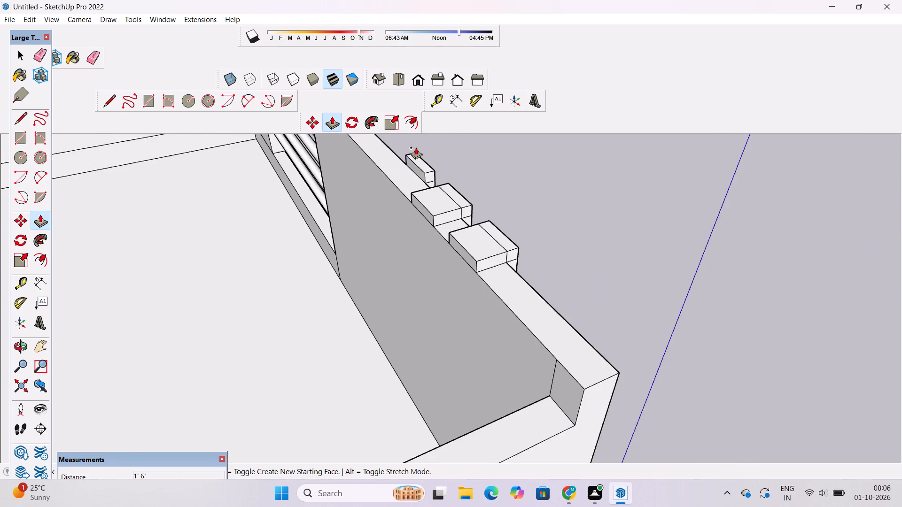
pyautogui.scroll(-1, 416, 148)
pyautogui.scroll(4, 408, 139)
pyautogui.scroll(-3, 408, 147)
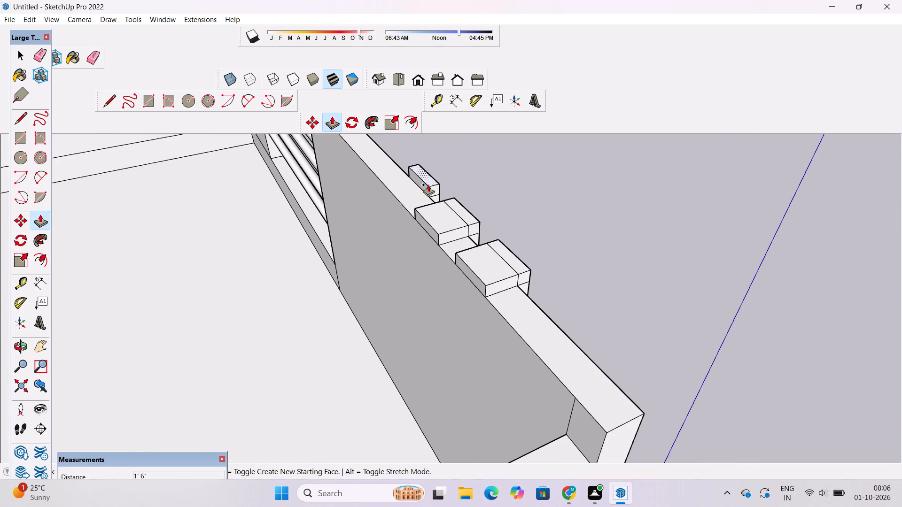
pyautogui.click(421, 183)
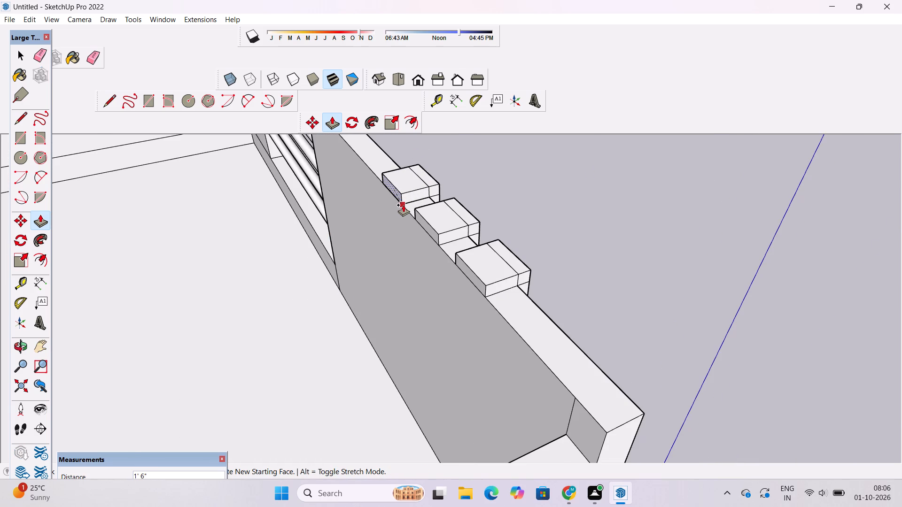
pyautogui.click(403, 205)
# Erase the dividing lines on the top faces and outer-side faces of the three extended strip tops.
pyautogui.press('space')
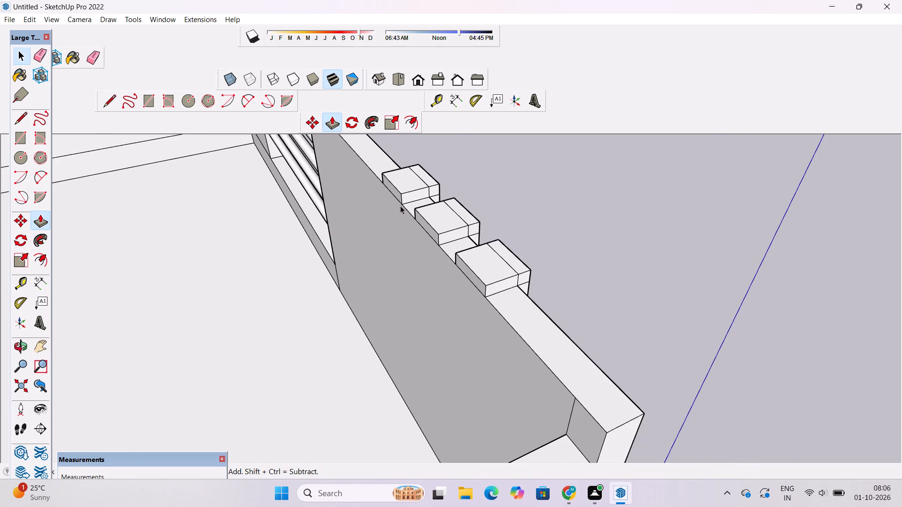
pyautogui.press('e')
pyautogui.scroll(7, 423, 183)
pyautogui.moveTo(423, 173); pyautogui.dragTo(423, 179)
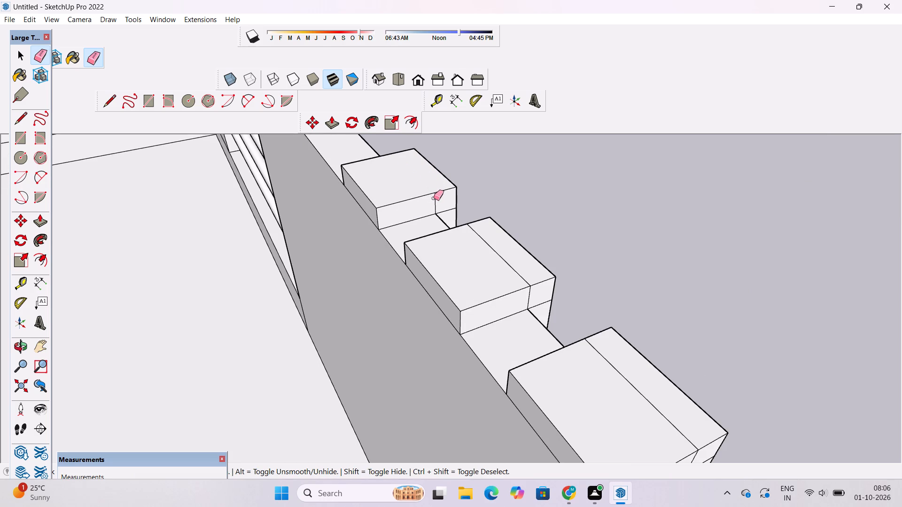
pyautogui.click(434, 199)
pyautogui.click(485, 241)
pyautogui.moveTo(535, 298); pyautogui.dragTo(527, 298)
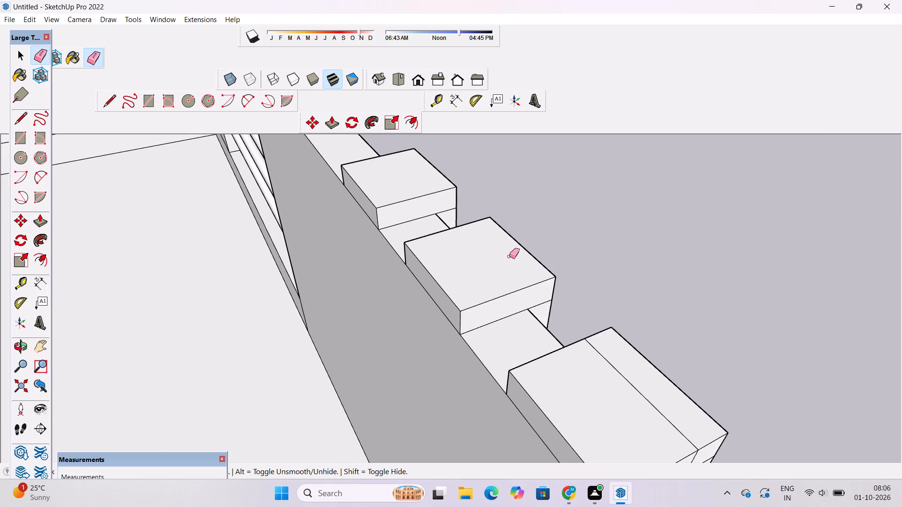
pyautogui.scroll(-4, 472, 212)
pyautogui.scroll(6, 505, 232)
pyautogui.moveTo(500, 257); pyautogui.dragTo(499, 263)
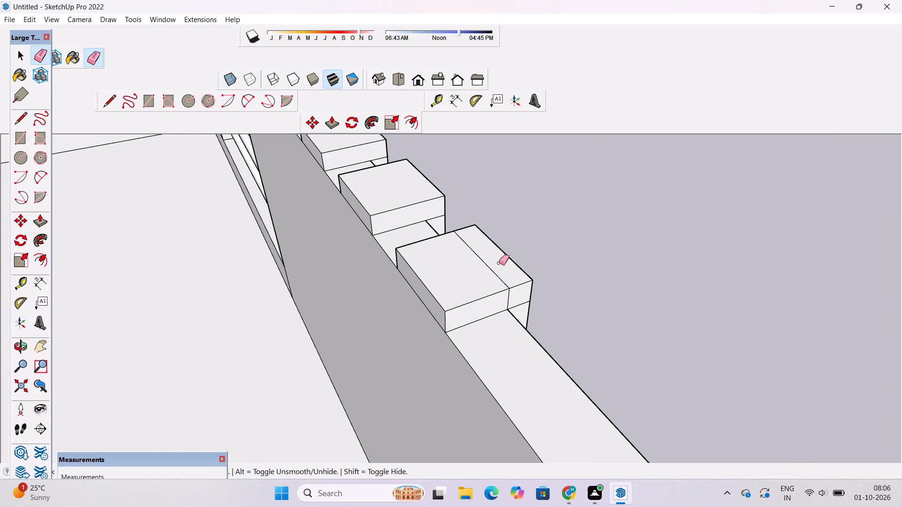
pyautogui.moveTo(499, 263); pyautogui.dragTo(493, 282)
pyautogui.moveTo(512, 299); pyautogui.dragTo(507, 300)
# Erase the dividing lines on the front and balcony-facing side of the strip nearest the balcony.
pyautogui.press('o')
pyautogui.scroll(-6, 506, 287)
pyautogui.moveTo(679, 280); pyautogui.dragTo(662, 280)
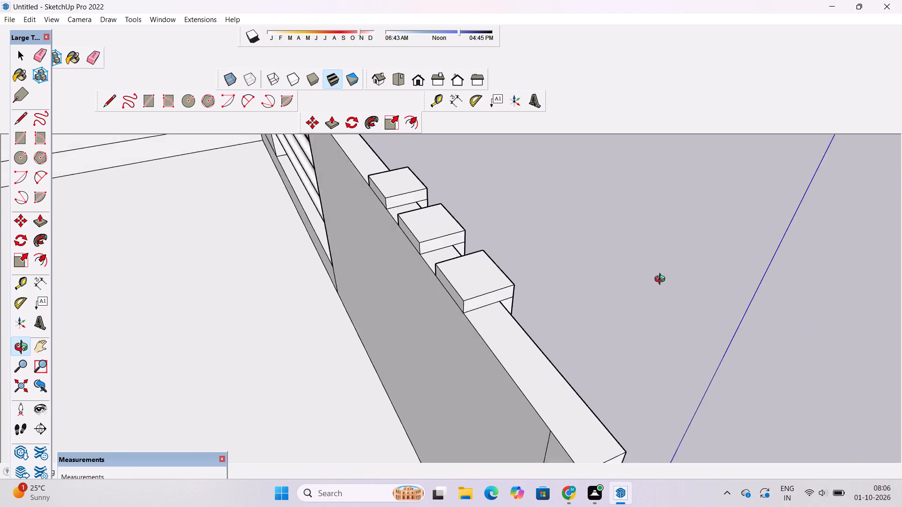
pyautogui.moveTo(662, 280); pyautogui.dragTo(264, 277)
pyautogui.scroll(3, 428, 207)
pyautogui.moveTo(621, 180); pyautogui.dragTo(428, 194)
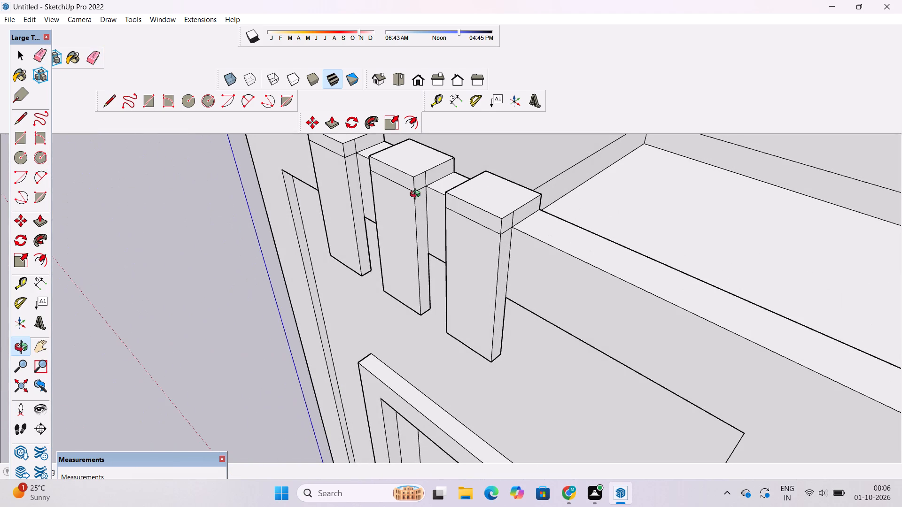
pyautogui.moveTo(434, 191); pyautogui.dragTo(450, 251)
pyautogui.moveTo(488, 276); pyautogui.dragTo(457, 243)
pyautogui.click(457, 243)
pyautogui.moveTo(489, 286); pyautogui.dragTo(465, 250)
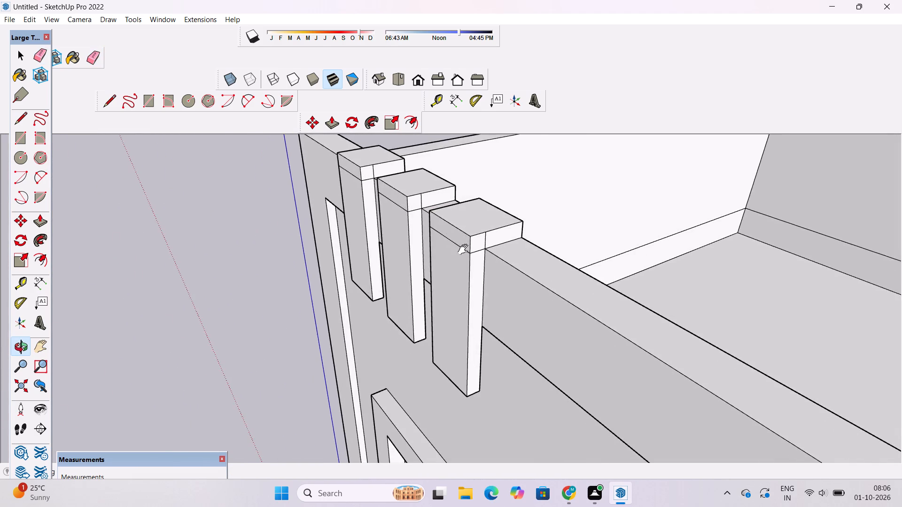
pyautogui.keyDown('shift'); pyautogui.scroll(4, 476, 245); pyautogui.keyUp('shift')
pyautogui.keyDown('shift'); pyautogui.moveTo(478, 270); pyautogui.dragTo(474, 259); pyautogui.keyUp('shift')
pyautogui.scroll(1, 474, 259)
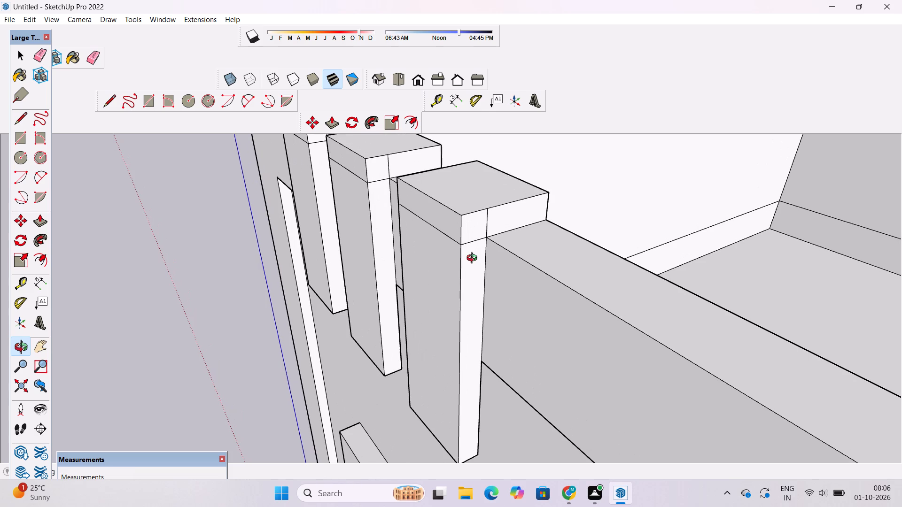
pyautogui.press('e')
pyautogui.scroll(1, 474, 259)
pyautogui.moveTo(494, 216); pyautogui.dragTo(481, 222)
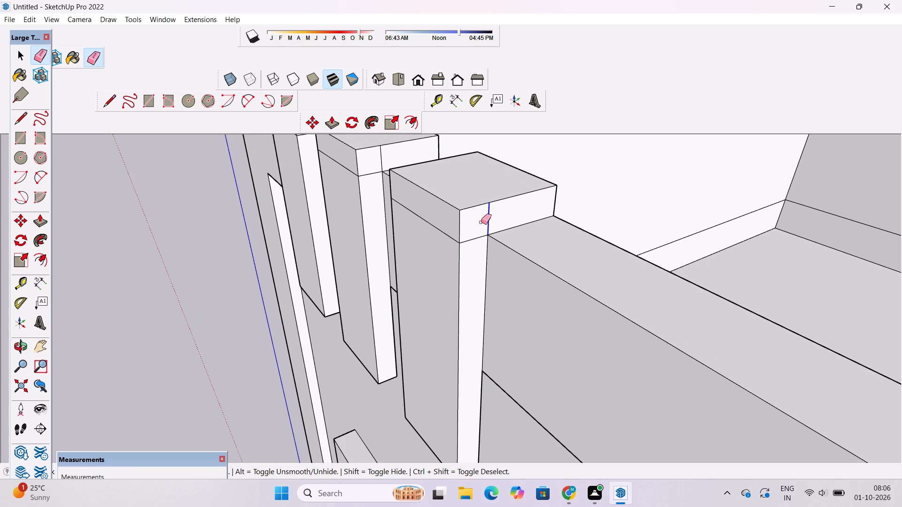
pyautogui.moveTo(481, 222); pyautogui.dragTo(469, 251)
pyautogui.moveTo(441, 221); pyautogui.dragTo(441, 237)
# Erase the dividing lines on the front and balcony-facing side faces of the other two strips.
pyautogui.scroll(-4, 443, 247)
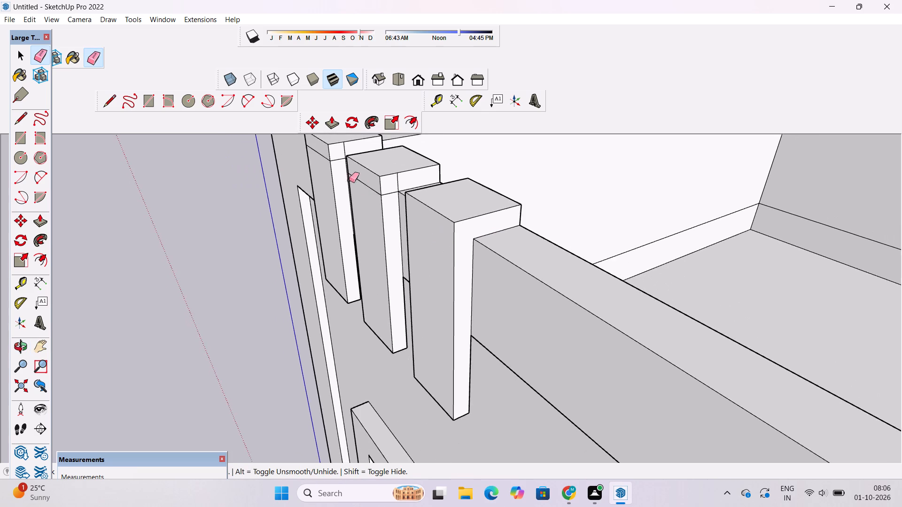
pyautogui.scroll(4, 348, 171)
pyautogui.moveTo(332, 150); pyautogui.dragTo(332, 160)
pyautogui.click(308, 144)
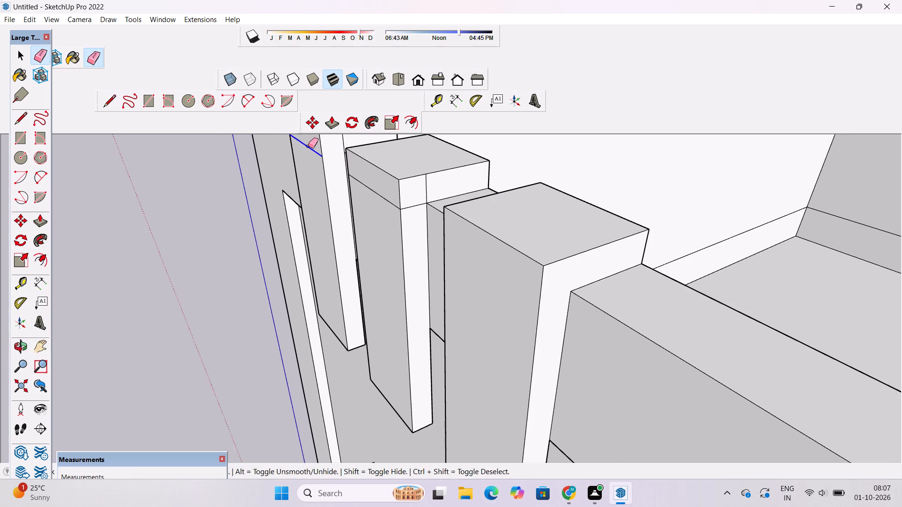
pyautogui.moveTo(417, 194); pyautogui.dragTo(421, 212)
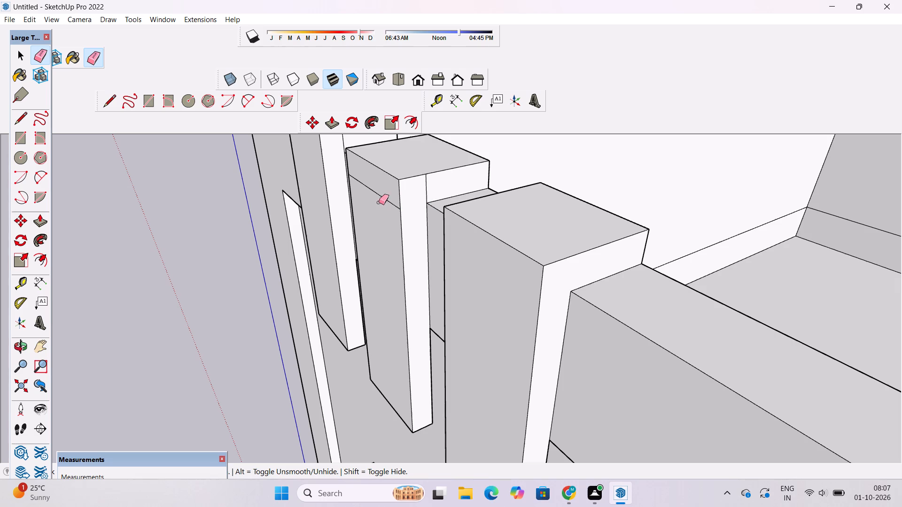
pyautogui.moveTo(373, 188); pyautogui.dragTo(375, 195)
pyautogui.moveTo(439, 184); pyautogui.dragTo(423, 187)
pyautogui.scroll(-6, 428, 214)
pyautogui.scroll(8, 359, 151)
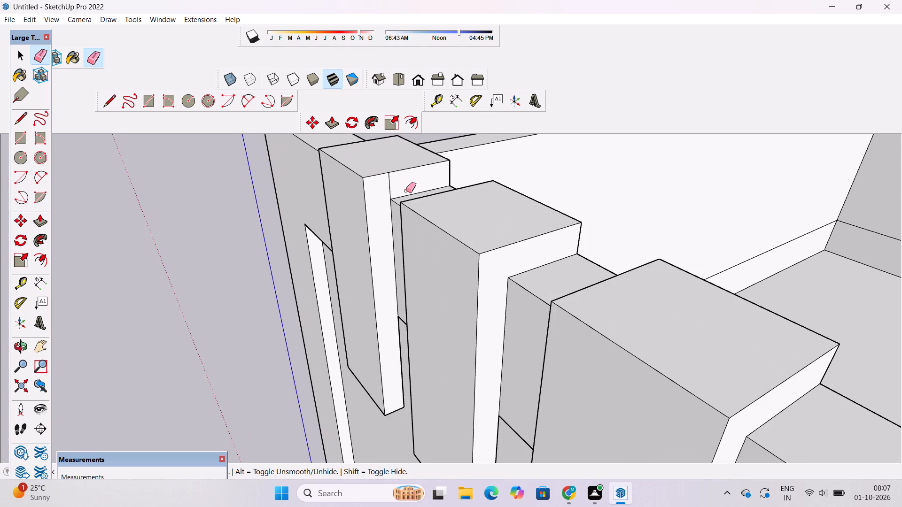
pyautogui.moveTo(406, 191); pyautogui.dragTo(390, 193)
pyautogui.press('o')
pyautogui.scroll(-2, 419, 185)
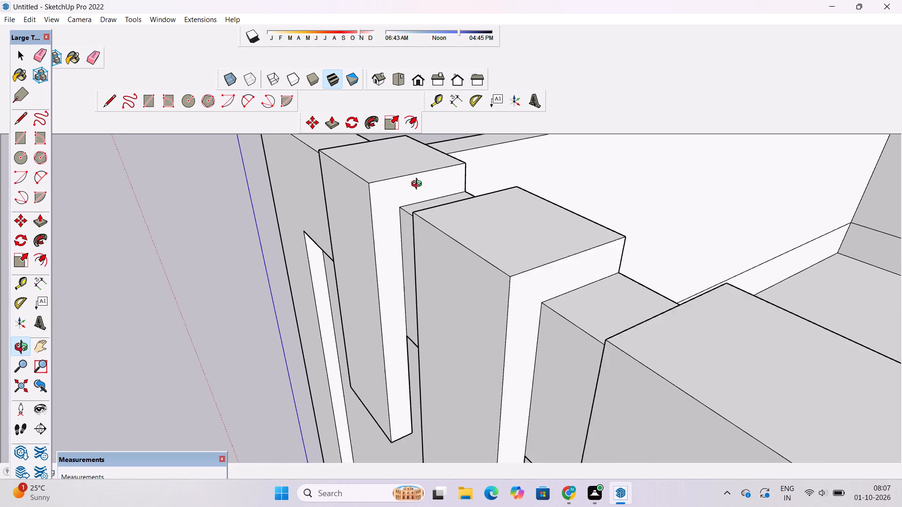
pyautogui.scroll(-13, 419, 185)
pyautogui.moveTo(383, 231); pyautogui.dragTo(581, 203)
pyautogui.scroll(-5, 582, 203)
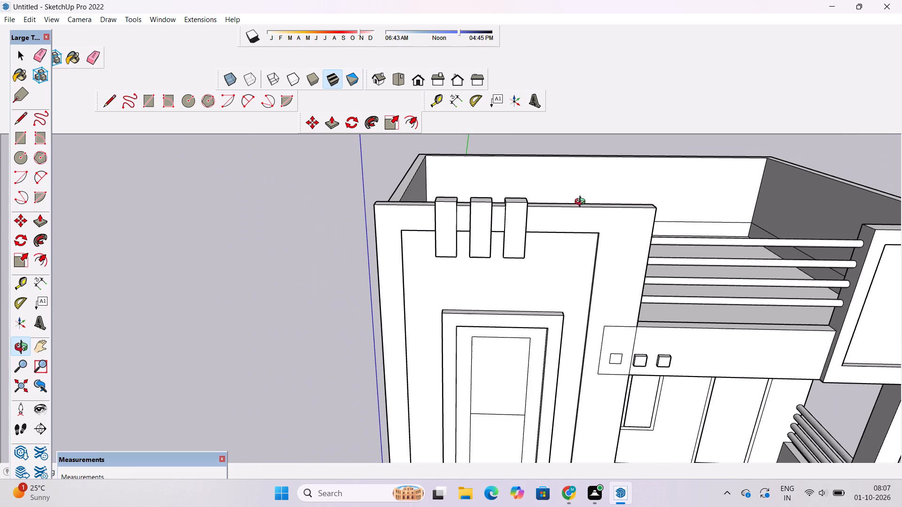
# Erase the remaining horizontal dividing lines on the outer-side faces of the three parapet strips, just below their extended tops.
pyautogui.keyDown('shift'); pyautogui.click(478, 224); pyautogui.keyUp('shift')
pyautogui.moveTo(470, 230); pyautogui.dragTo(619, 227)
pyautogui.scroll(4, 516, 213)
pyautogui.scroll(5, 471, 208)
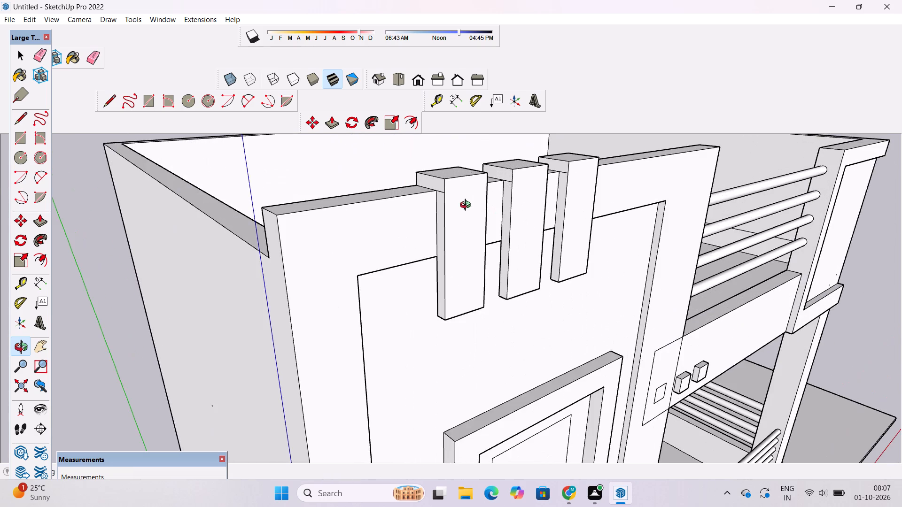
pyautogui.moveTo(467, 206); pyautogui.dragTo(512, 217)
pyautogui.scroll(4, 480, 213)
pyautogui.press('e')
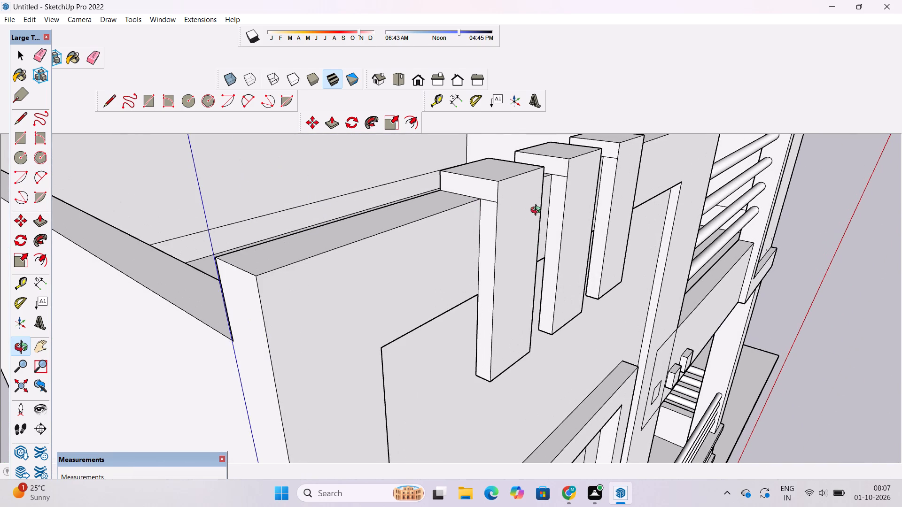
pyautogui.scroll(1, 590, 176)
pyautogui.moveTo(614, 153); pyautogui.dragTo(614, 161)
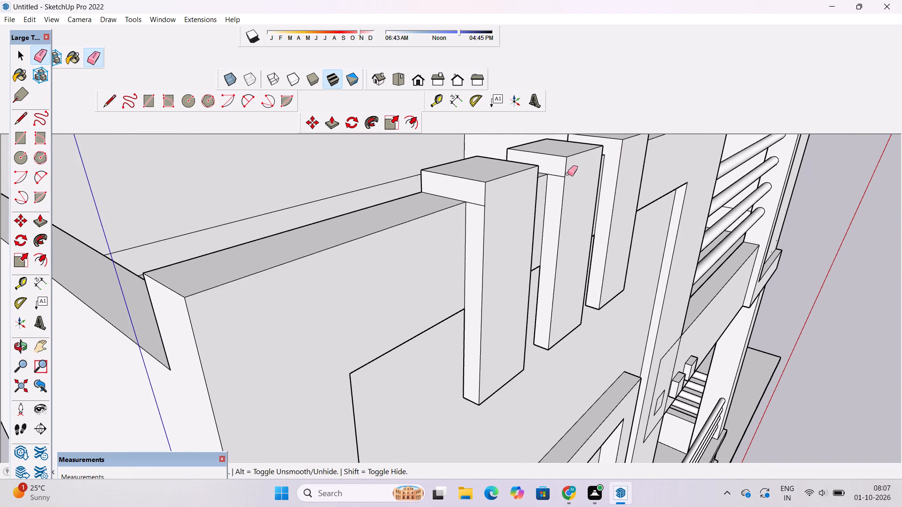
pyautogui.moveTo(557, 171); pyautogui.dragTo(557, 176)
pyautogui.moveTo(475, 201); pyautogui.dragTo(477, 208)
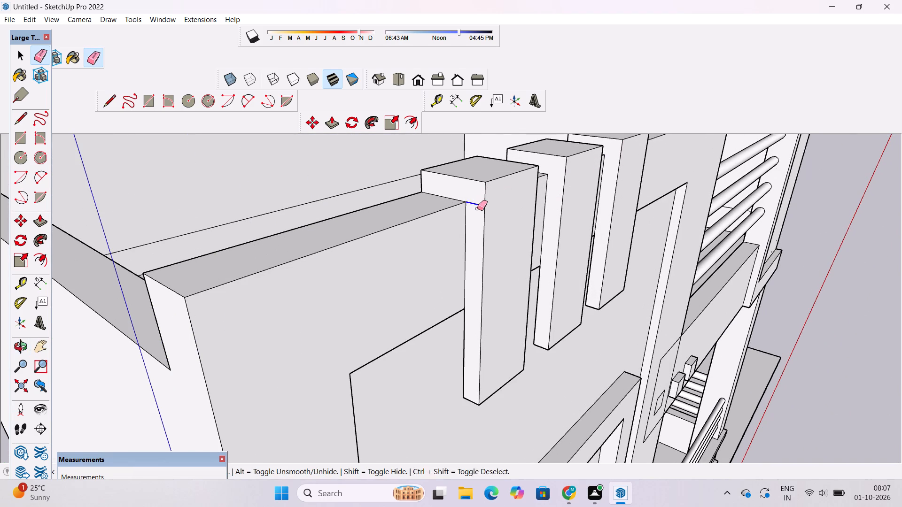
pyautogui.moveTo(477, 208); pyautogui.dragTo(477, 210)
# Examine the whole front facade with the finished parapet strips from several angles.
pyautogui.press('o')
pyautogui.scroll(-7, 354, 174)
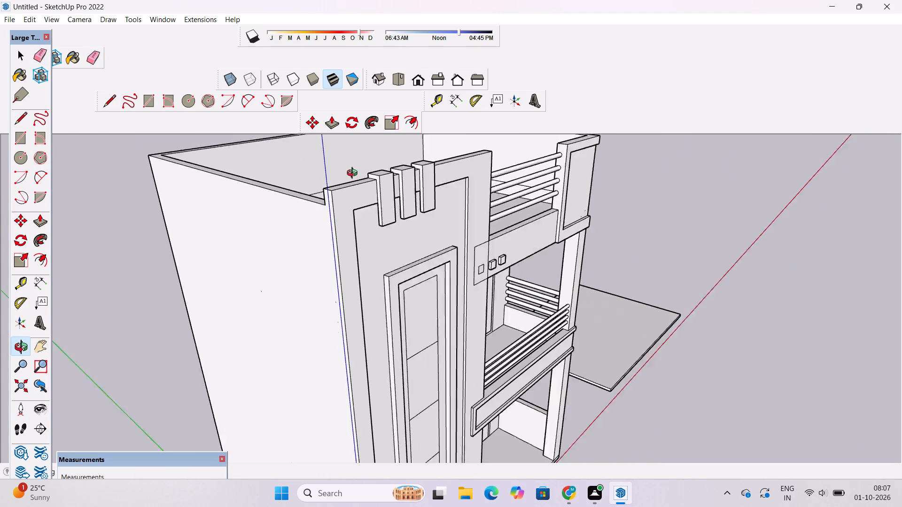
pyautogui.scroll(-2, 354, 174)
pyautogui.moveTo(495, 238); pyautogui.dragTo(427, 223)
pyautogui.scroll(-2, 426, 223)
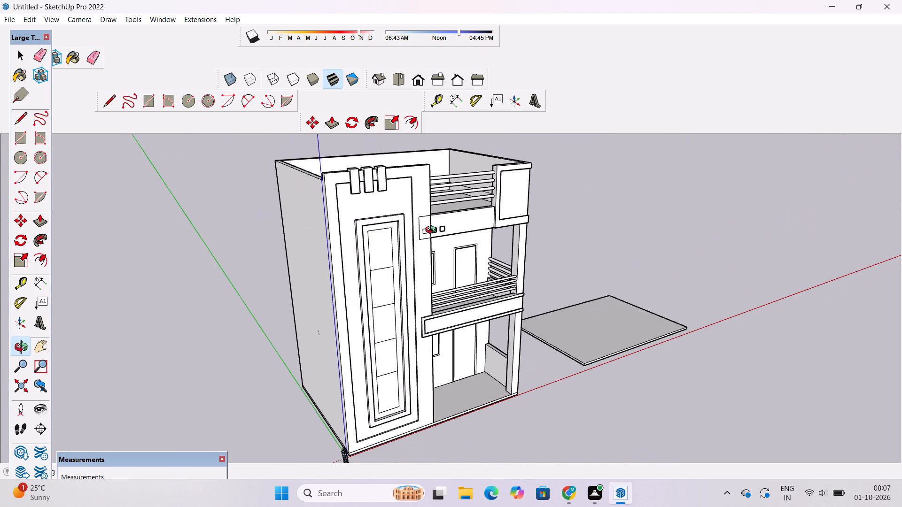
pyautogui.moveTo(443, 236); pyautogui.dragTo(432, 235)
pyautogui.scroll(-2, 430, 231)
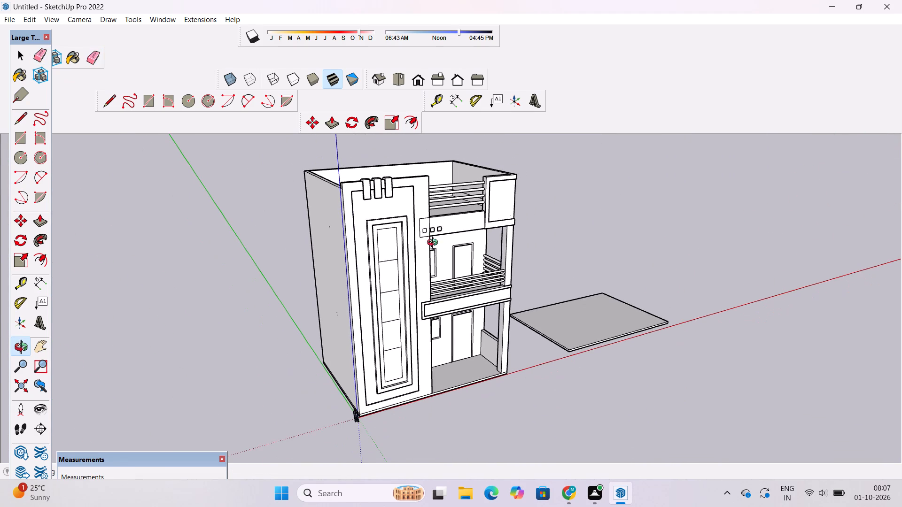
pyautogui.keyDown('shift'); pyautogui.moveTo(439, 266); pyautogui.dragTo(434, 233); pyautogui.keyUp('shift')
pyautogui.keyDown('shift'); pyautogui.moveTo(438, 263); pyautogui.dragTo(436, 246); pyautogui.keyUp('shift')
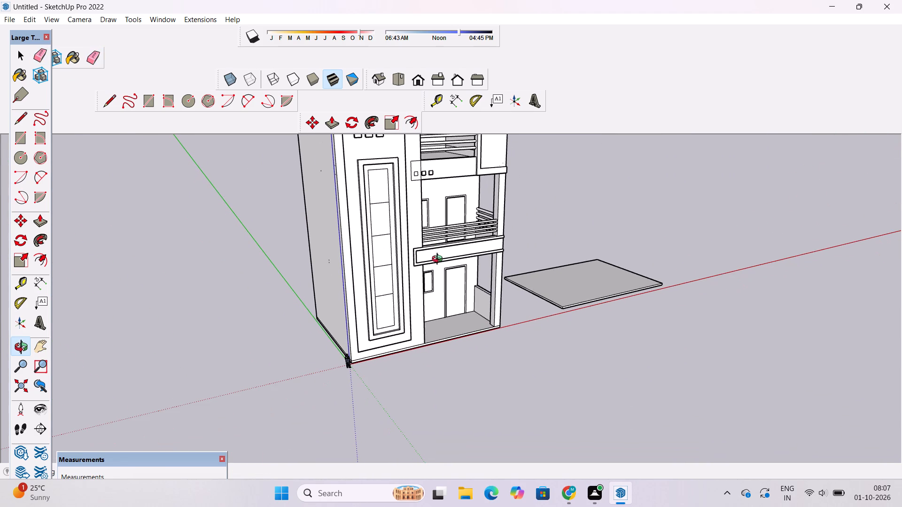
pyautogui.moveTo(457, 288); pyautogui.dragTo(386, 276)
pyautogui.keyDown('shift'); pyautogui.moveTo(431, 249); pyautogui.dragTo(428, 289); pyautogui.keyUp('shift')
pyautogui.moveTo(441, 271); pyautogui.dragTo(441, 265)
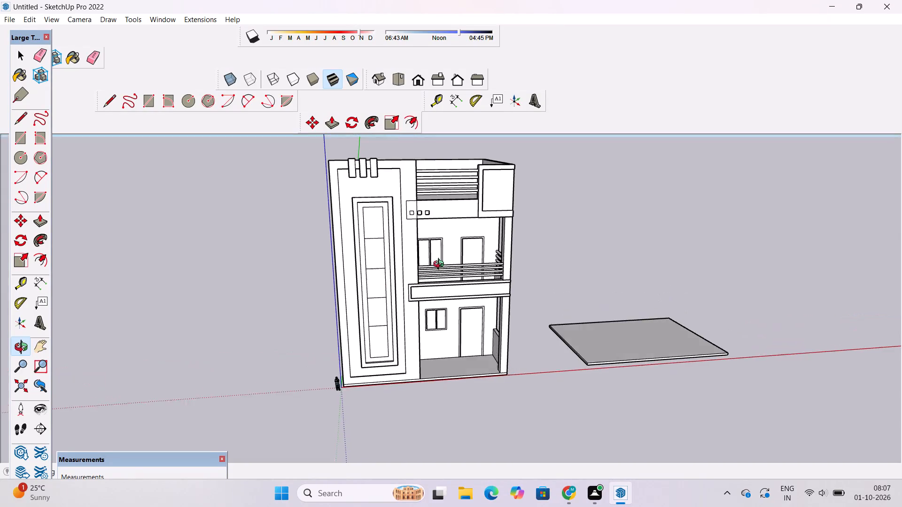
# Draw a circle of 1' radius on the first-floor balcony's ceiling, near the tower side.
pyautogui.moveTo(441, 265); pyautogui.dragTo(441, 182)
pyautogui.scroll(9, 444, 201)
pyautogui.moveTo(503, 230); pyautogui.dragTo(470, 153)
pyautogui.scroll(4, 481, 228)
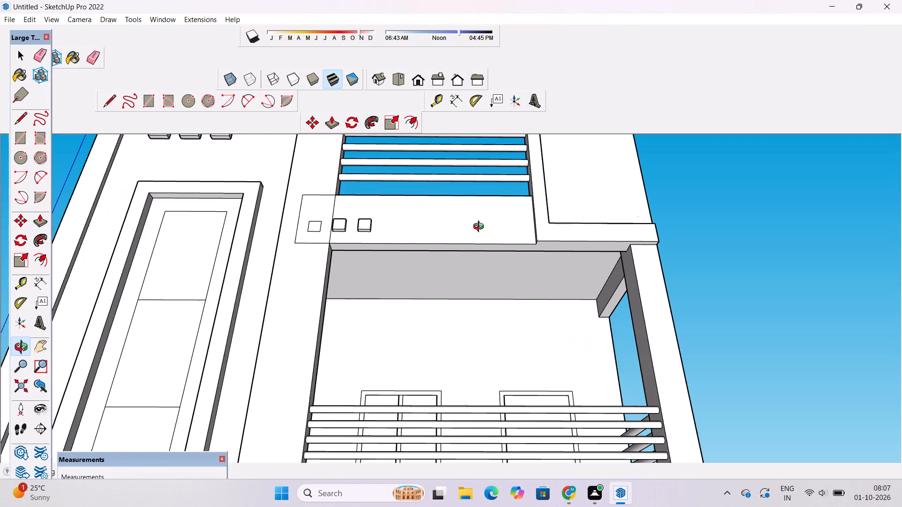
pyautogui.moveTo(483, 246); pyautogui.dragTo(477, 199)
pyautogui.scroll(1, 482, 267)
pyautogui.keyDown('shift'); pyautogui.moveTo(466, 262); pyautogui.dragTo(471, 238); pyautogui.keyUp('shift')
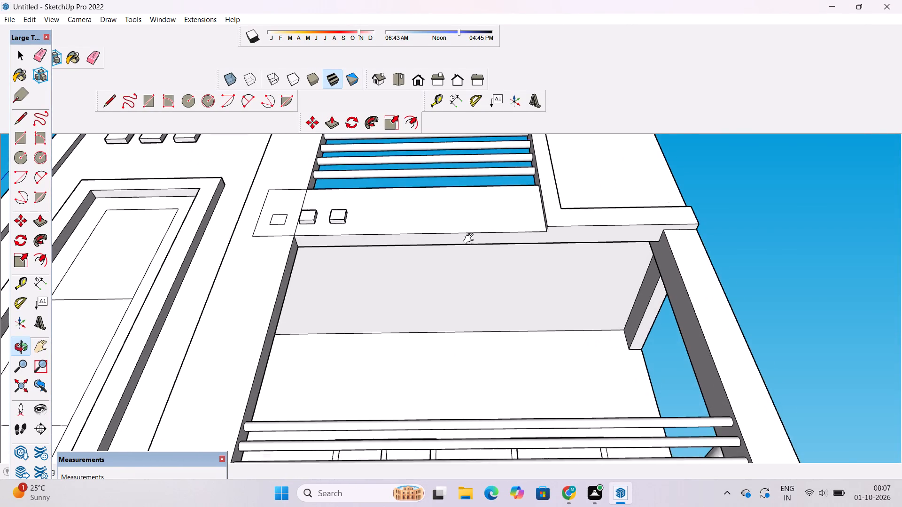
pyautogui.keyDown('shift'); pyautogui.moveTo(471, 238); pyautogui.dragTo(475, 223); pyautogui.keyUp('shift')
pyautogui.scroll(-2, 475, 222)
pyautogui.moveTo(477, 233); pyautogui.dragTo(477, 277)
pyautogui.scroll(-1, 475, 270)
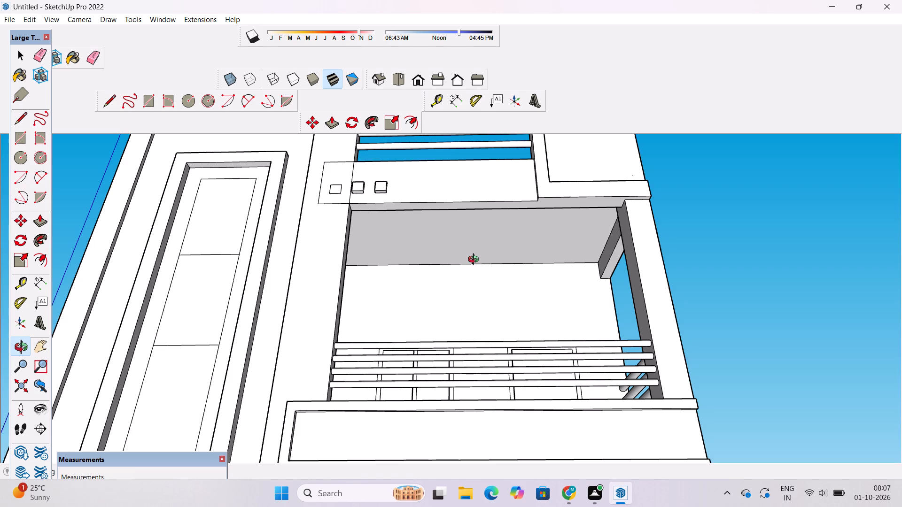
pyautogui.scroll(2, 466, 261)
pyautogui.keyDown('shift'); pyautogui.moveTo(465, 261); pyautogui.dragTo(474, 286); pyautogui.keyUp('shift')
pyautogui.keyDown('shift'); pyautogui.moveTo(474, 287); pyautogui.dragTo(479, 258); pyautogui.keyUp('shift')
pyautogui.moveTo(458, 291); pyautogui.dragTo(458, 269)
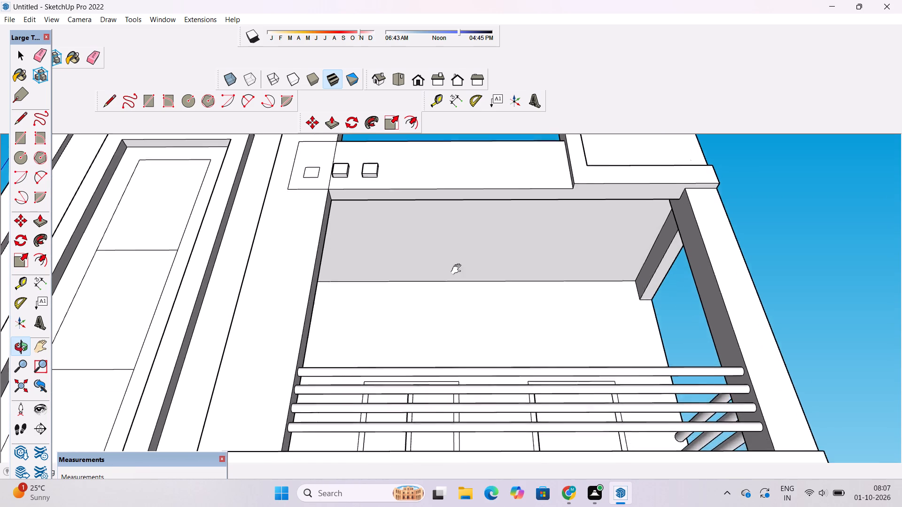
pyautogui.moveTo(458, 269); pyautogui.dragTo(458, 266)
pyautogui.scroll(-2, 458, 261)
pyautogui.moveTo(458, 261); pyautogui.dragTo(458, 268)
pyautogui.scroll(3, 449, 246)
pyautogui.keyDown('shift'); pyautogui.moveTo(443, 251); pyautogui.dragTo(449, 235); pyautogui.keyUp('shift')
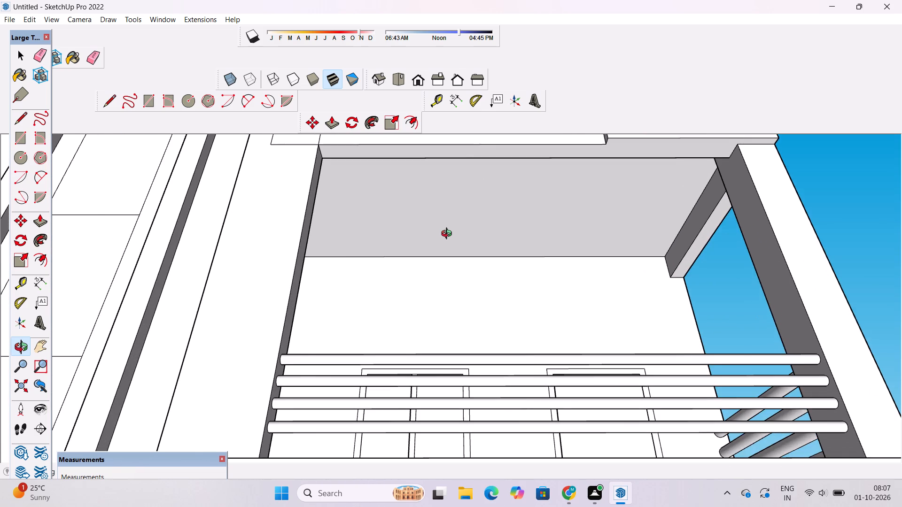
pyautogui.scroll(-1, 449, 235)
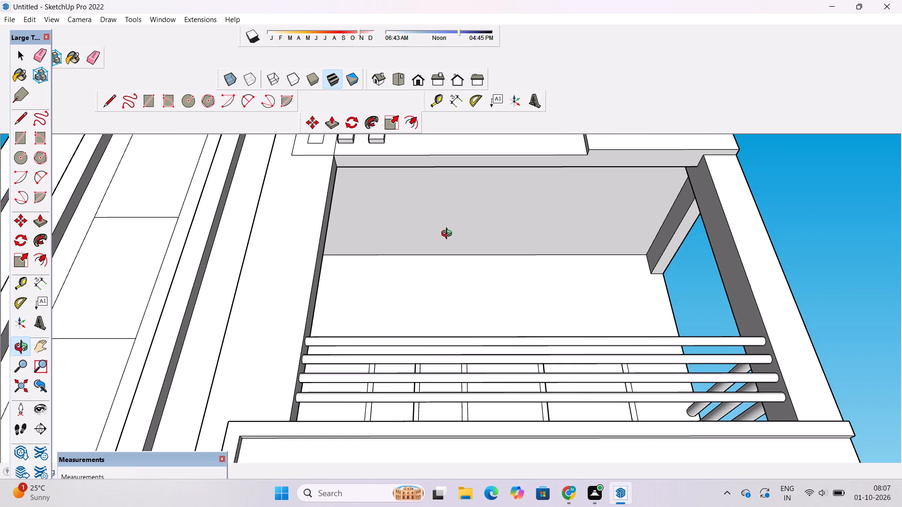
pyautogui.scroll(-1, 449, 235)
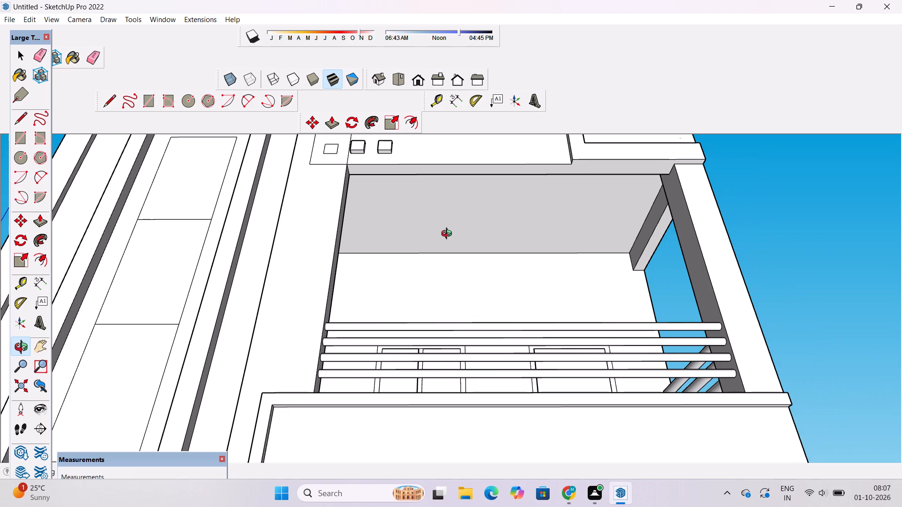
pyautogui.keyDown('shift'); pyautogui.moveTo(449, 235); pyautogui.dragTo(449, 249); pyautogui.keyUp('shift')
pyautogui.click(449, 249)
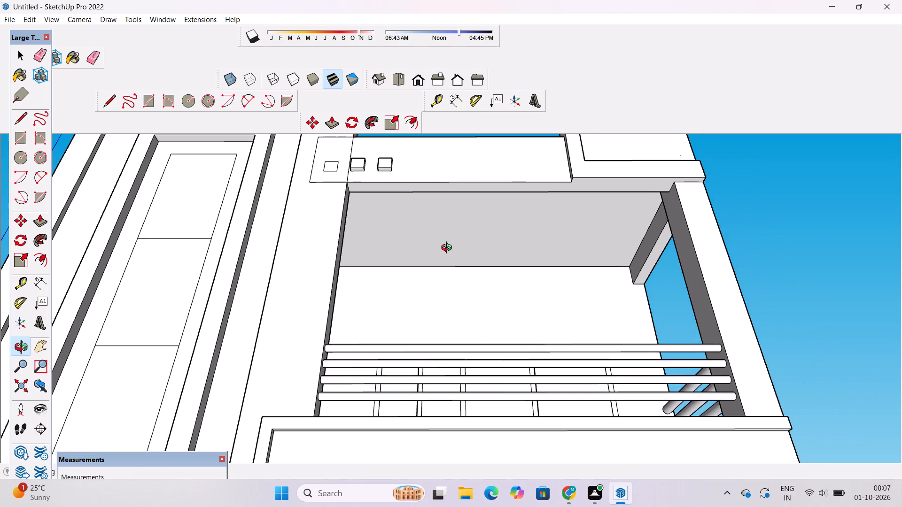
pyautogui.press('c')
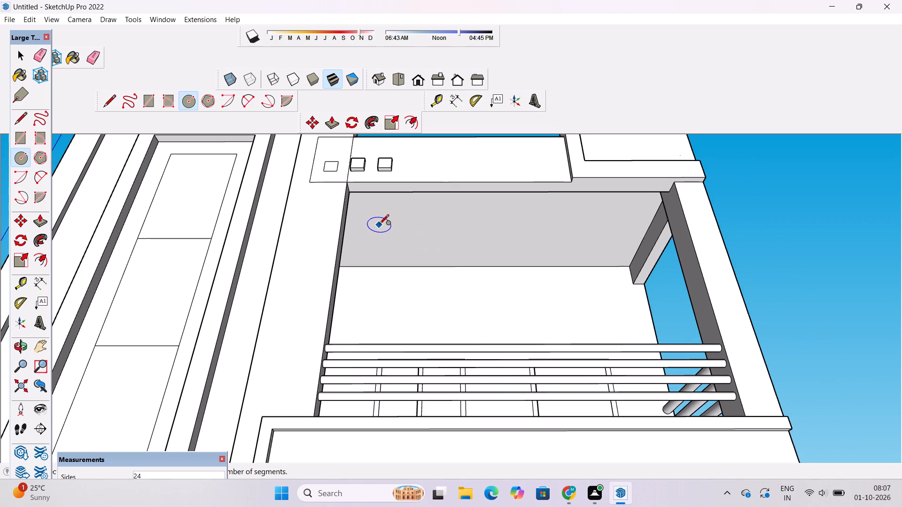
pyautogui.click(379, 225)
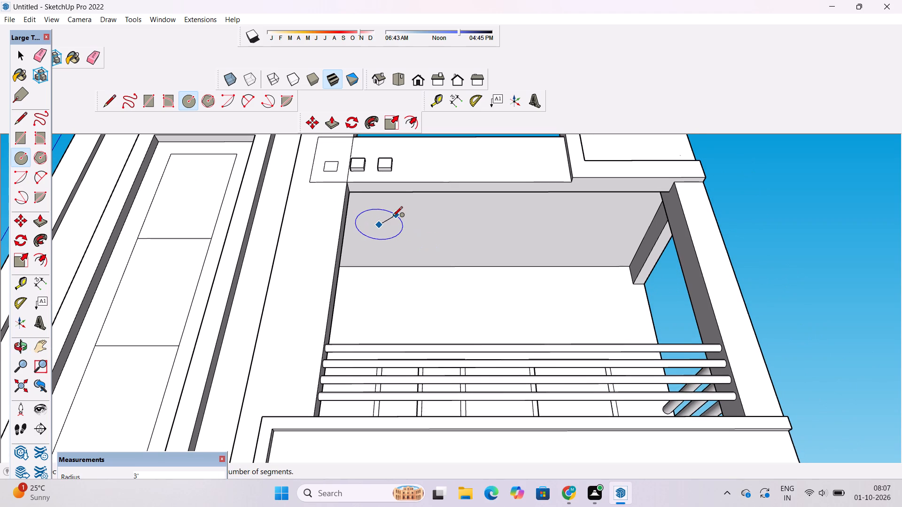
pyautogui.write("1'")
pyautogui.press('Return')
pyautogui.press('space')
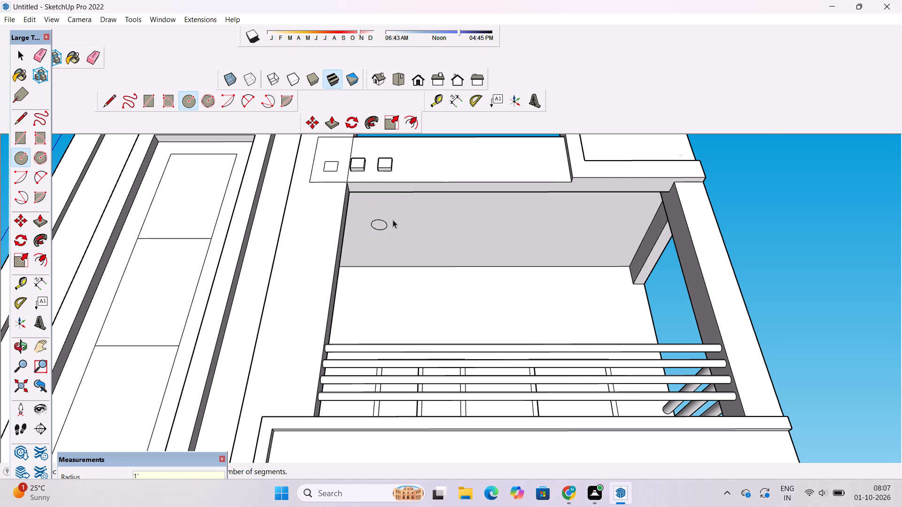
# Copy the ceiling circle along the first-floor balcony's width twice at 10' spacing, making a row of three.
pyautogui.scroll(2, 393, 220)
pyautogui.doubleClick(376, 226)
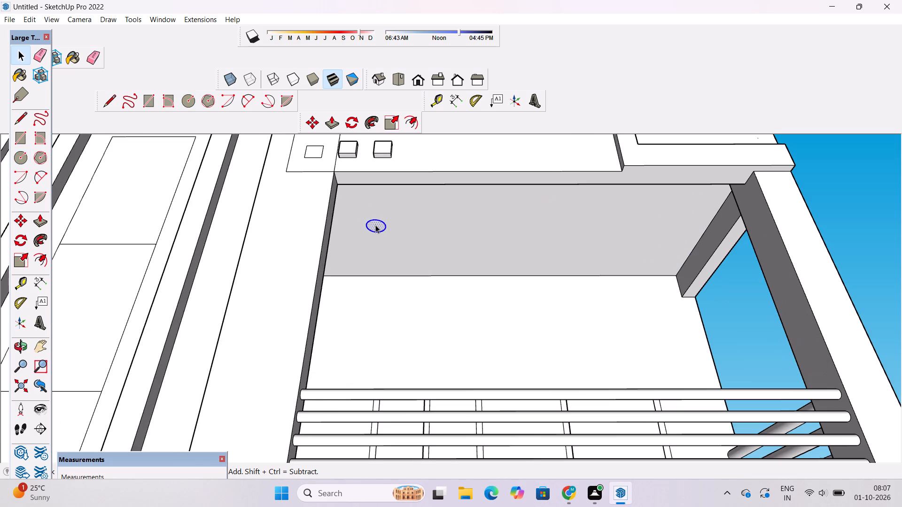
pyautogui.press('m')
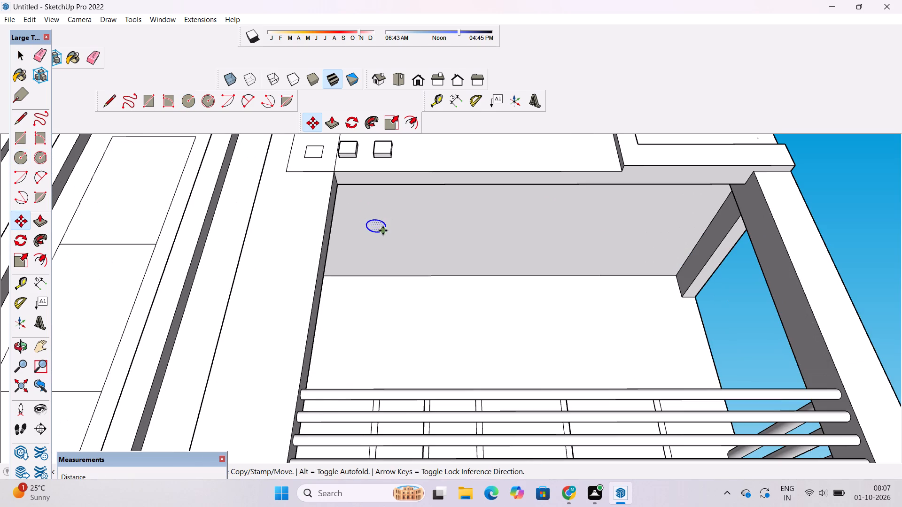
pyautogui.click(383, 230)
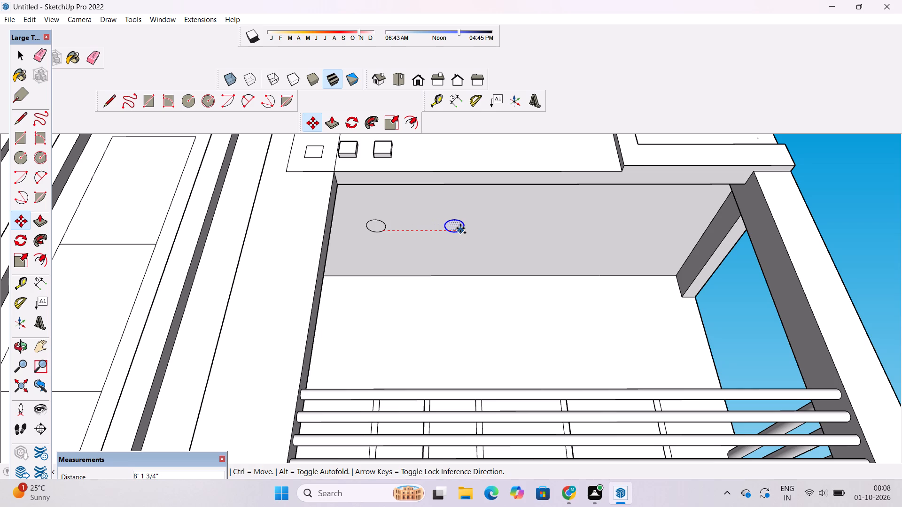
pyautogui.write("10'")
pyautogui.press('Return')
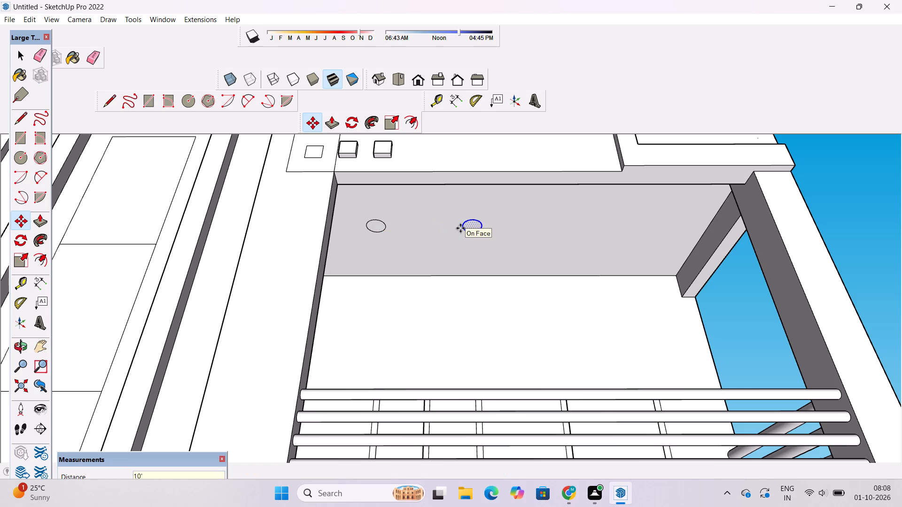
pyautogui.press('*')
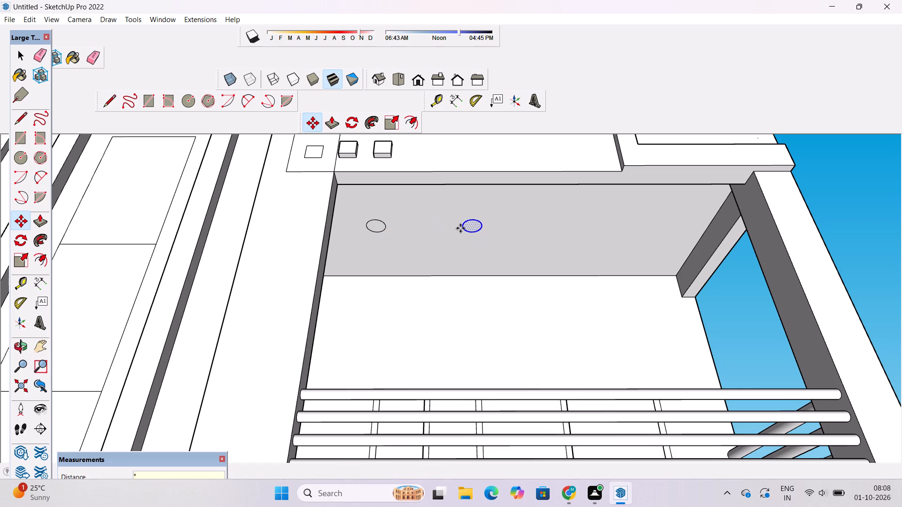
pyautogui.press('2')
pyautogui.press('Return')
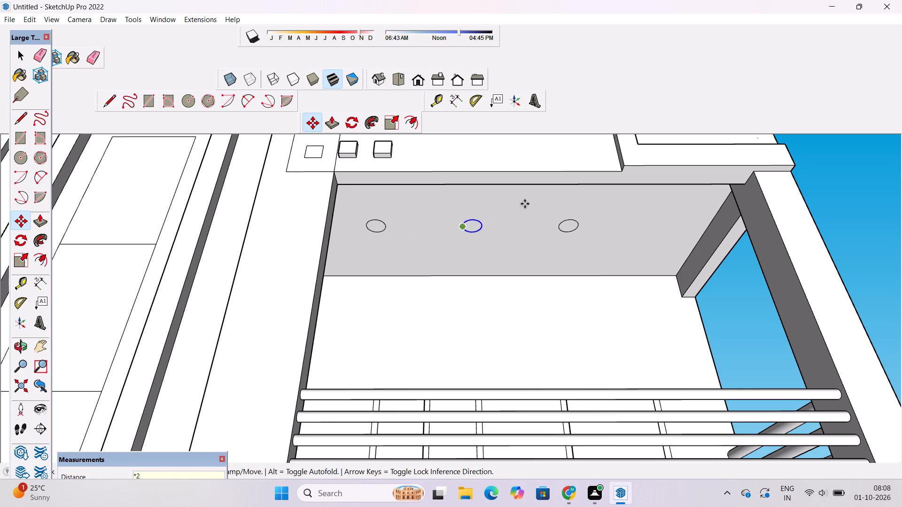
pyautogui.press('space')
# Draw a circle of 1' radius on the ground-floor porch ceiling, near the tower side.
pyautogui.write('o')
pyautogui.scroll(-7, 492, 223)
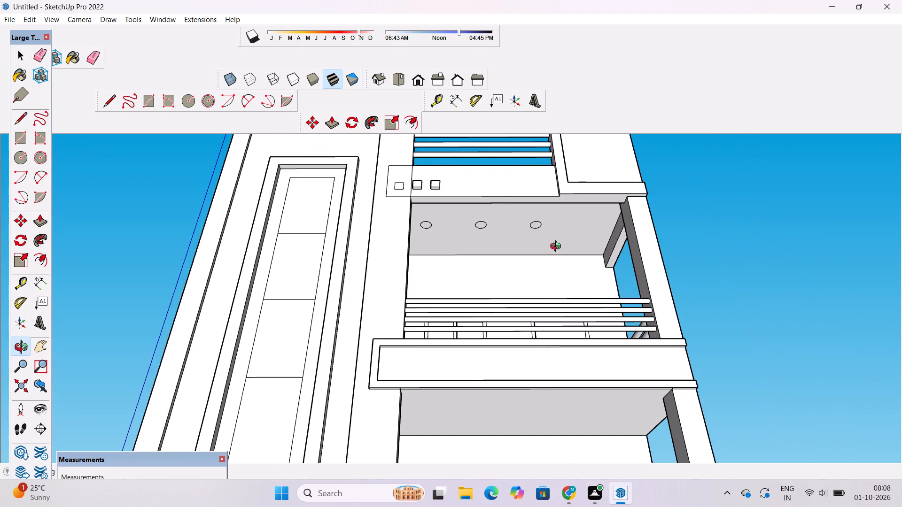
pyautogui.moveTo(558, 247); pyautogui.dragTo(518, 243)
pyautogui.keyDown('shift'); pyautogui.moveTo(515, 259); pyautogui.dragTo(494, 231); pyautogui.keyUp('shift')
pyautogui.moveTo(494, 231); pyautogui.dragTo(541, 243)
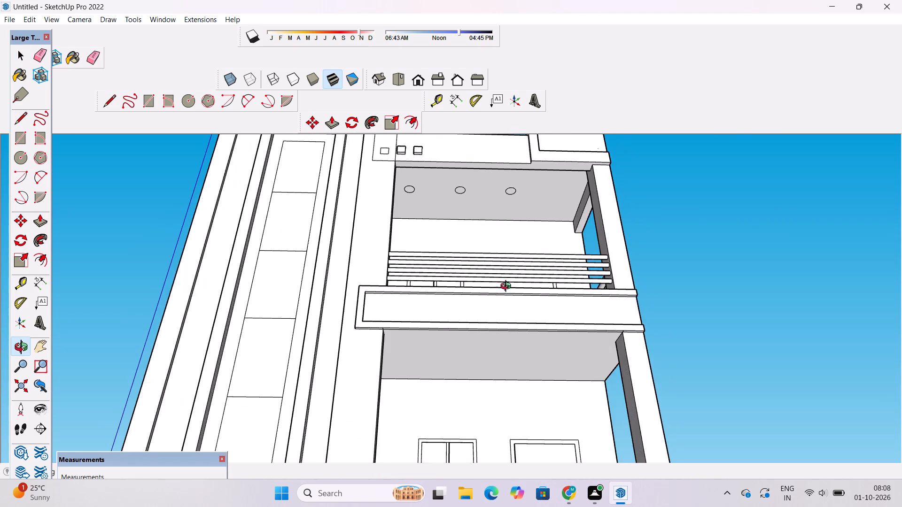
pyautogui.keyDown('shift'); pyautogui.moveTo(506, 286); pyautogui.dragTo(470, 222); pyautogui.keyUp('shift')
pyautogui.scroll(-5, 465, 210)
pyautogui.moveTo(466, 231); pyautogui.dragTo(454, 230)
pyautogui.keyDown('shift'); pyautogui.moveTo(437, 239); pyautogui.dragTo(472, 256); pyautogui.keyUp('shift')
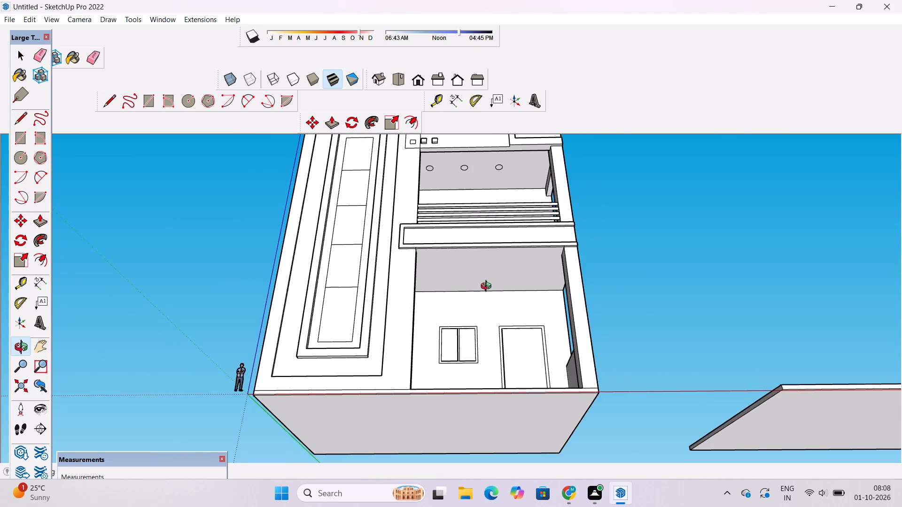
pyautogui.scroll(2, 488, 287)
pyautogui.moveTo(490, 285); pyautogui.dragTo(484, 240)
pyautogui.keyDown('shift'); pyautogui.moveTo(442, 247); pyautogui.dragTo(445, 261); pyautogui.keyUp('shift')
pyautogui.moveTo(445, 261); pyautogui.dragTo(444, 256)
pyautogui.press('c')
pyautogui.scroll(3, 434, 280)
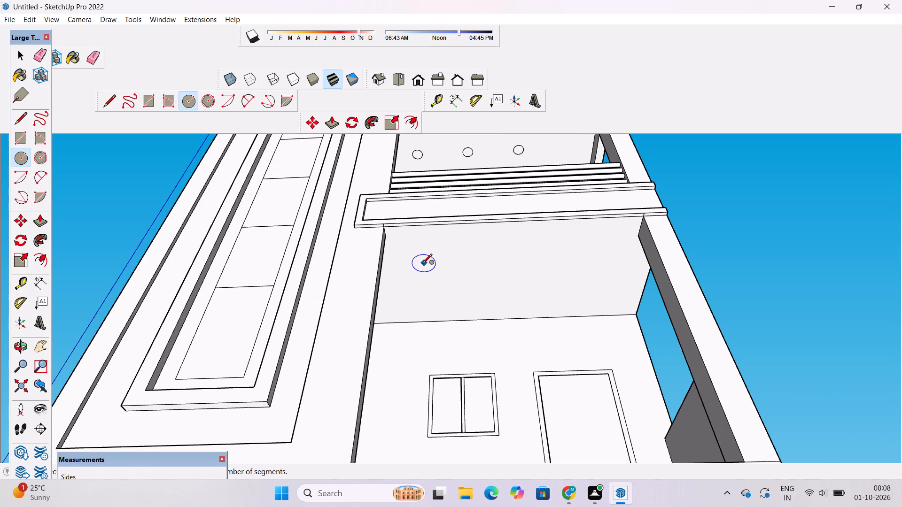
pyautogui.click(416, 268)
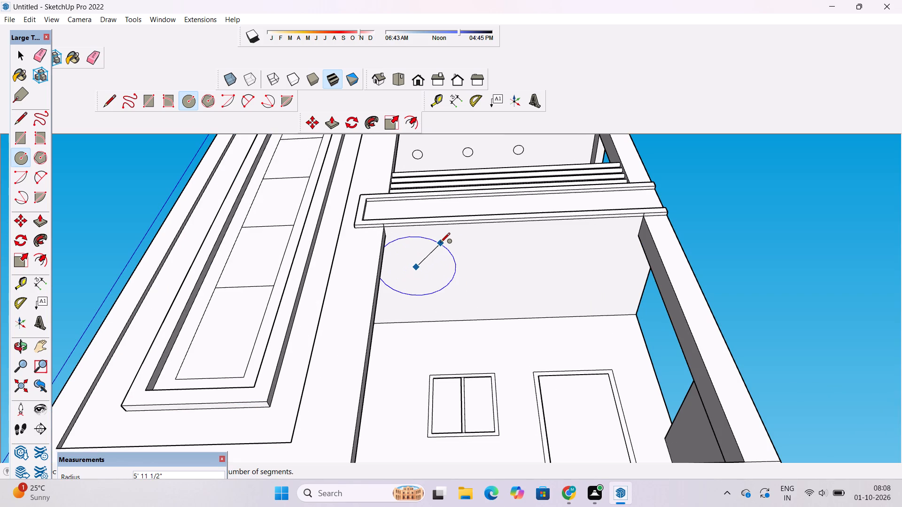
pyautogui.write("1'")
pyautogui.press('Return')
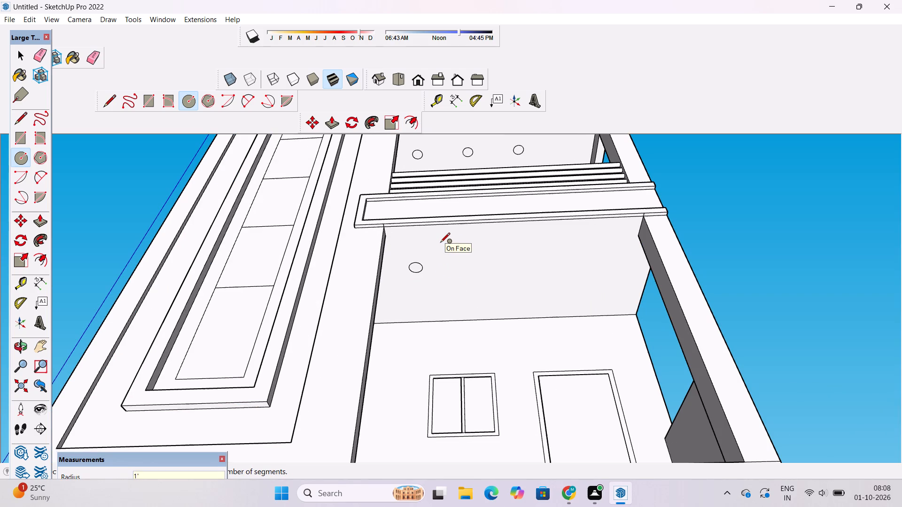
pyautogui.press('space')
# Copy the ground-floor porch ceiling circle along the porch's width twice at 10' spacing, making a row of three.
pyautogui.scroll(2, 423, 270)
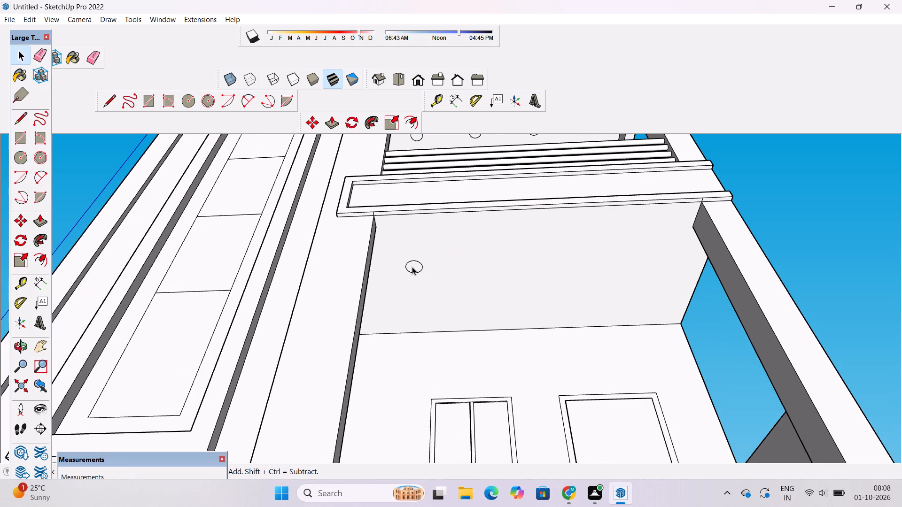
pyautogui.doubleClick(412, 266)
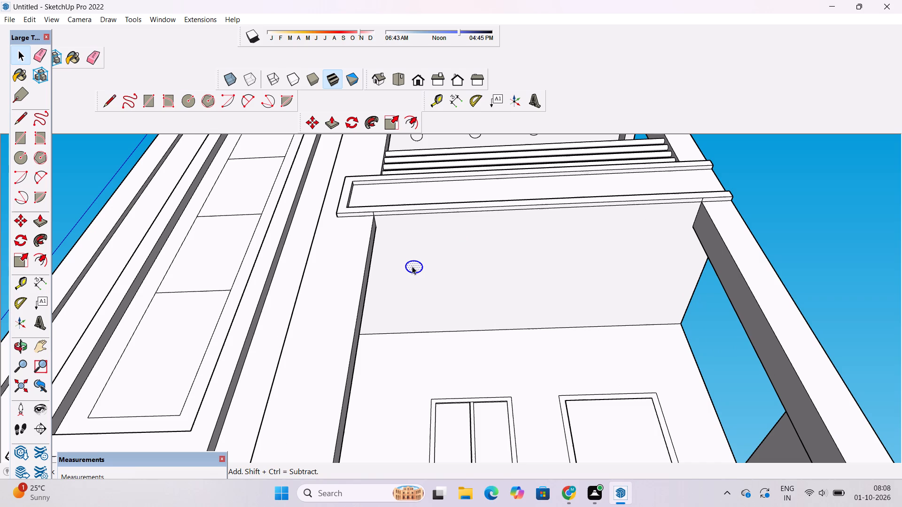
pyautogui.press('m')
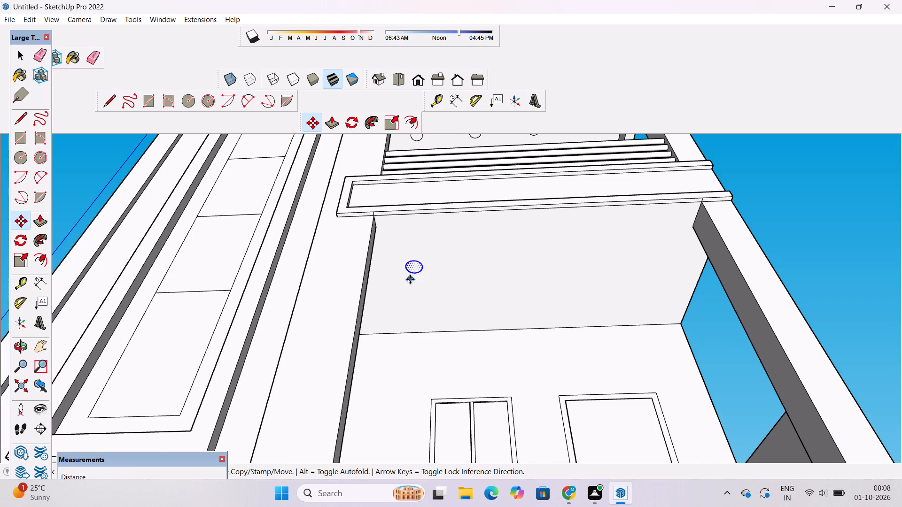
pyautogui.scroll(2, 410, 279)
pyautogui.click(415, 265)
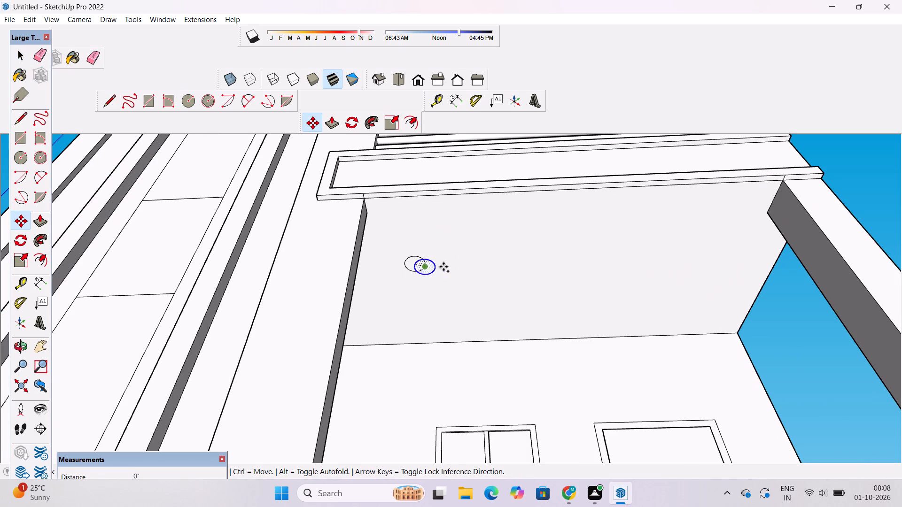
pyautogui.scroll(-4, 428, 260)
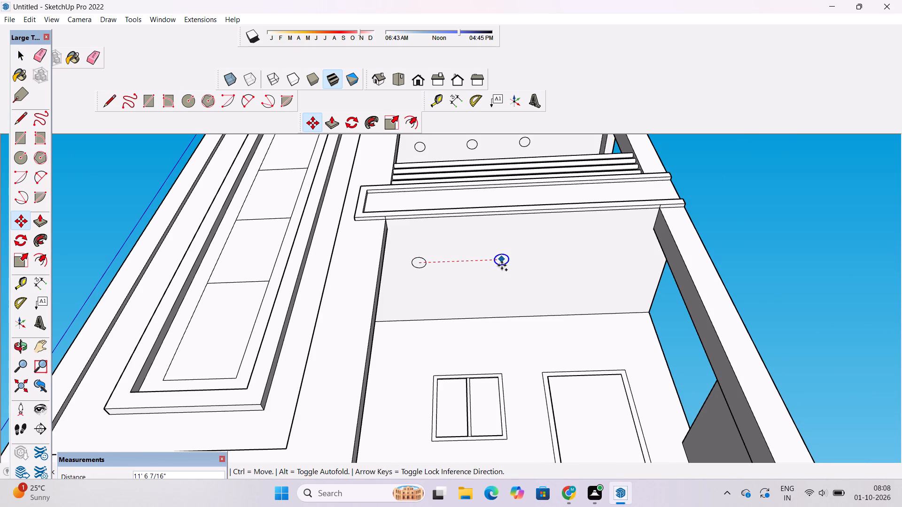
pyautogui.write('10')
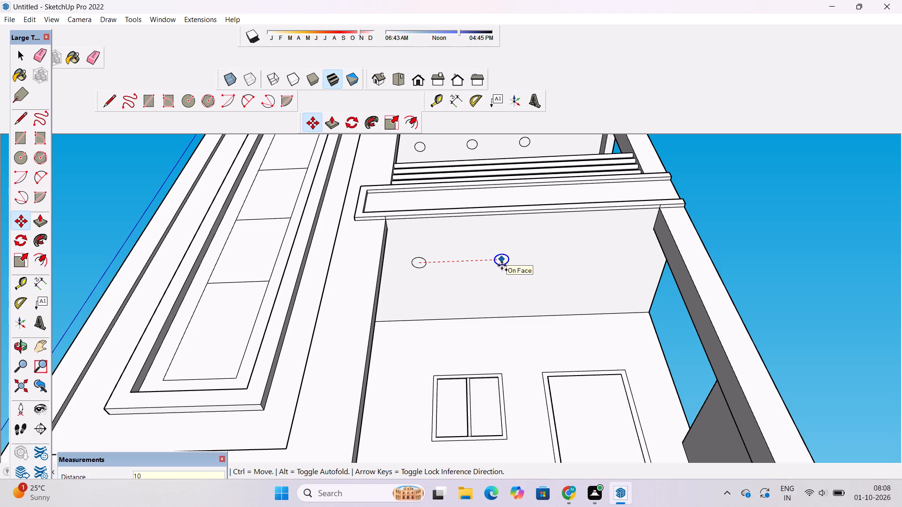
pyautogui.press("'")
pyautogui.press('Return')
pyautogui.write('*2')
pyautogui.press('Return')
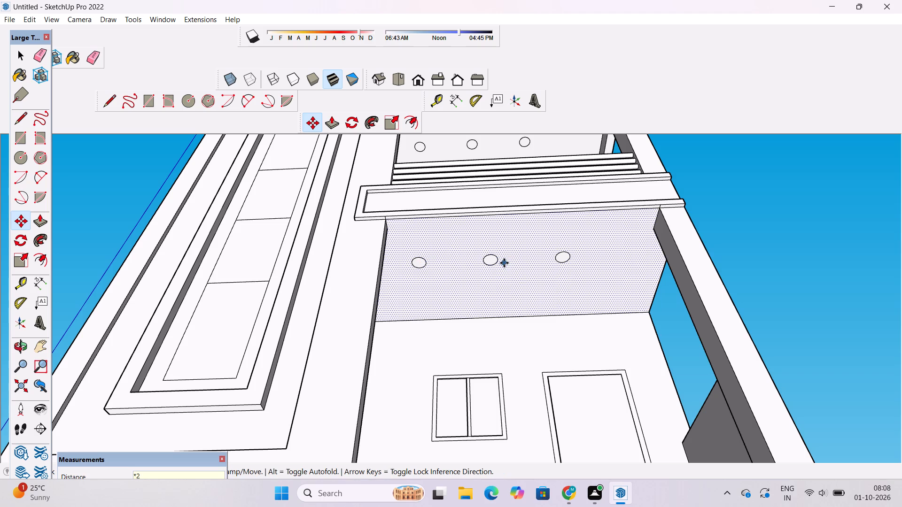
pyautogui.press('space')
# Examine the front facade with its ceiling light rows, up to the rooftop railing and framed corner box.
pyautogui.write('o')
pyautogui.scroll(-7, 506, 243)
pyautogui.moveTo(508, 252); pyautogui.dragTo(508, 335)
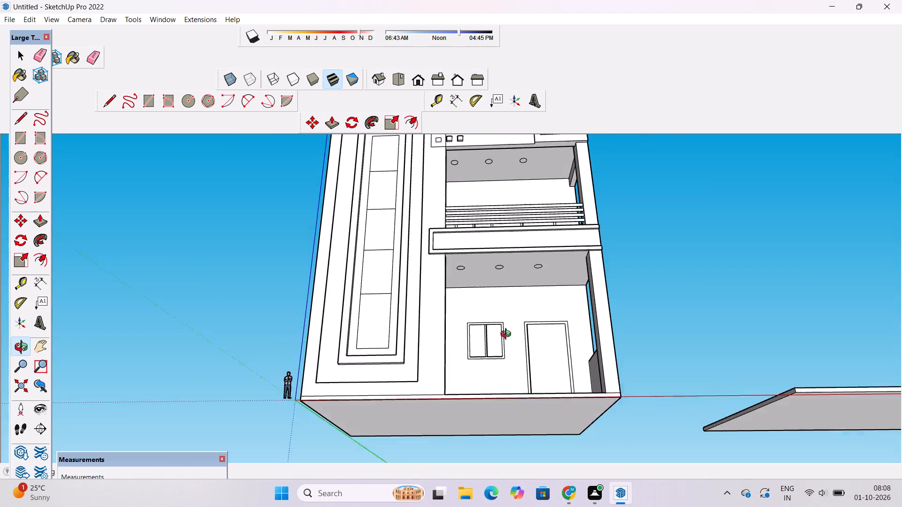
pyautogui.moveTo(508, 335); pyautogui.dragTo(508, 336)
pyautogui.scroll(-6, 488, 292)
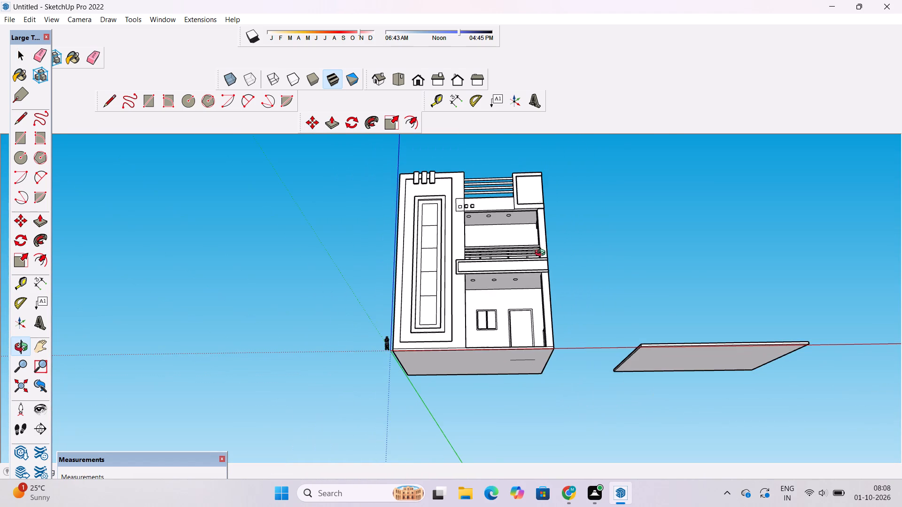
pyautogui.scroll(5, 544, 162)
pyautogui.moveTo(542, 203); pyautogui.dragTo(545, 239)
pyautogui.scroll(5, 539, 174)
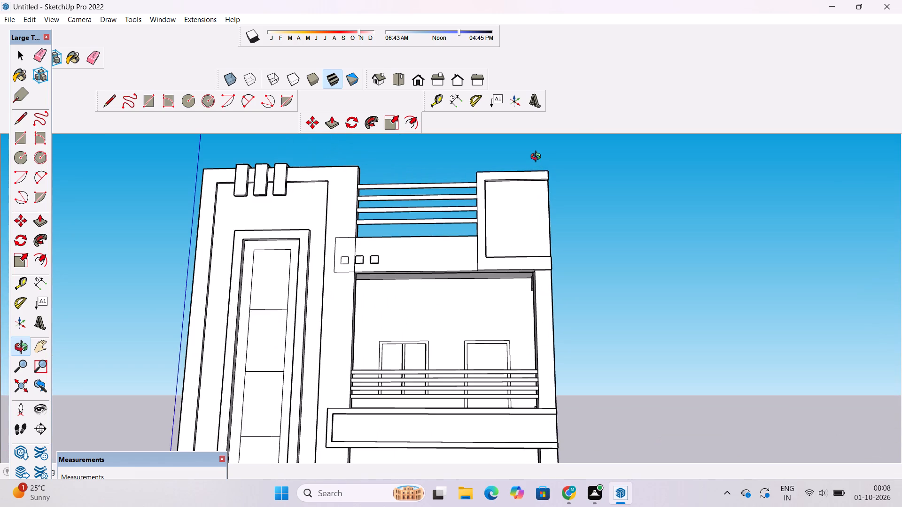
pyautogui.scroll(5, 538, 158)
pyautogui.moveTo(537, 200); pyautogui.dragTo(541, 222)
pyautogui.scroll(2, 538, 181)
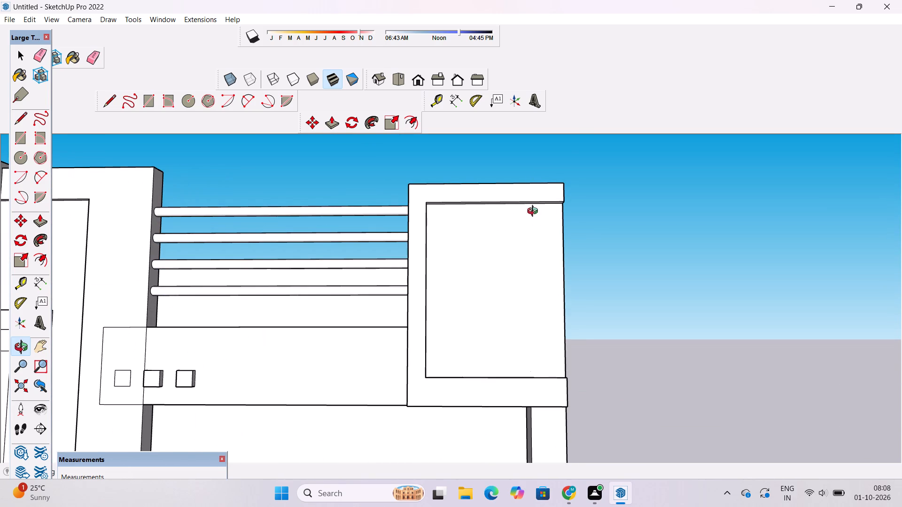
pyautogui.scroll(3, 535, 239)
pyautogui.keyDown('shift'); pyautogui.moveTo(537, 241); pyautogui.dragTo(513, 238); pyautogui.keyUp('shift')
pyautogui.moveTo(510, 247); pyautogui.dragTo(521, 268)
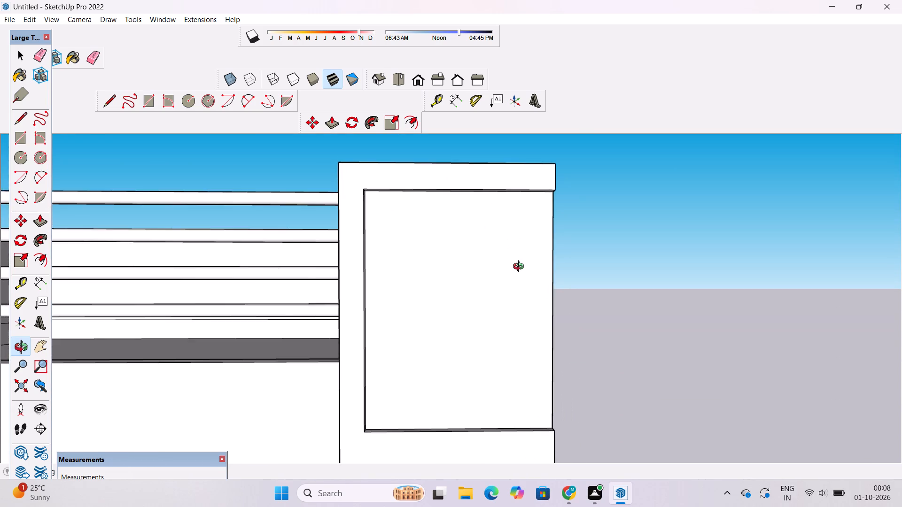
pyautogui.scroll(-6, 520, 266)
pyautogui.keyDown('shift'); pyautogui.moveTo(518, 264); pyautogui.dragTo(493, 263); pyautogui.keyUp('shift')
pyautogui.moveTo(488, 270); pyautogui.dragTo(492, 266)
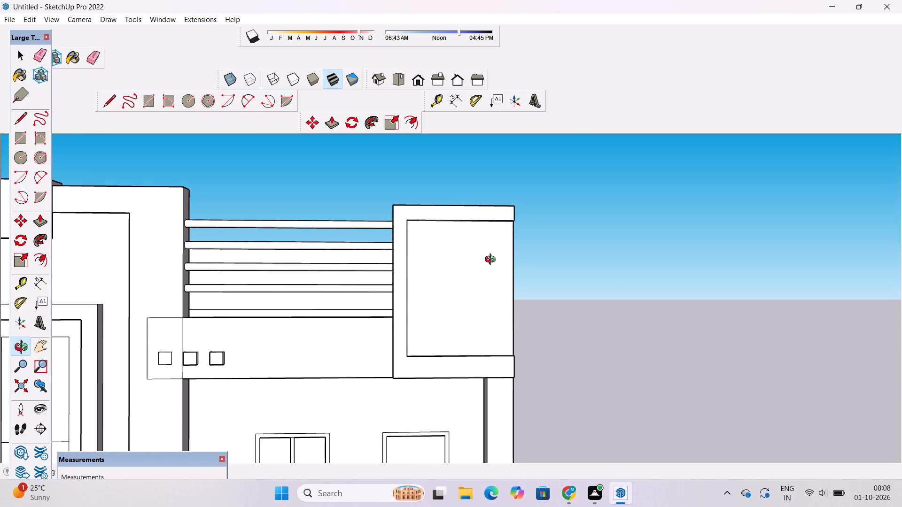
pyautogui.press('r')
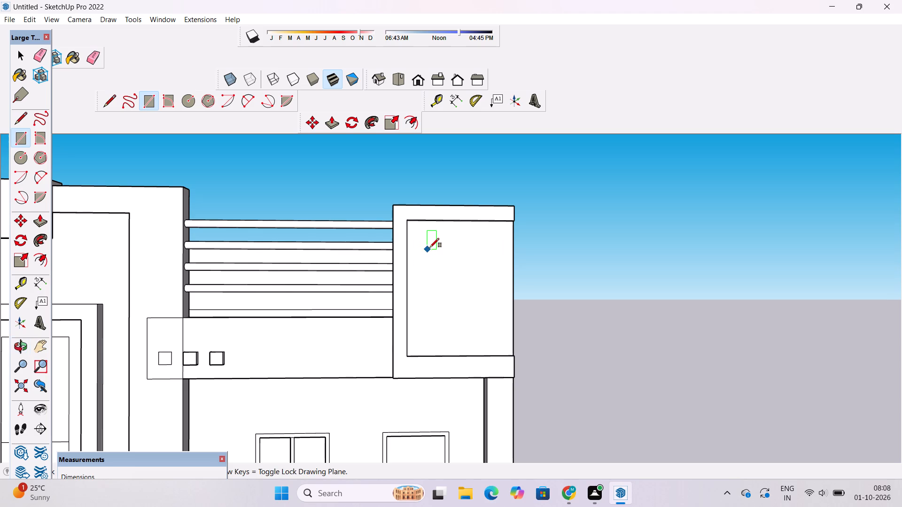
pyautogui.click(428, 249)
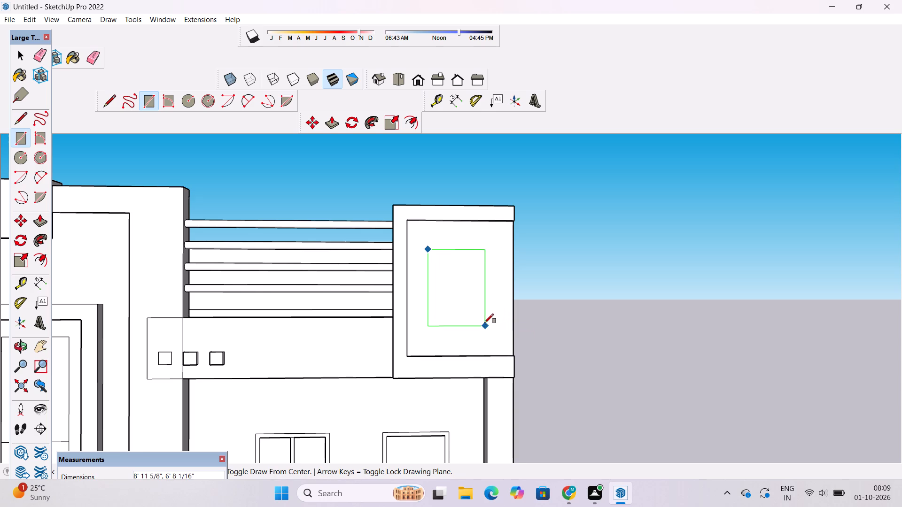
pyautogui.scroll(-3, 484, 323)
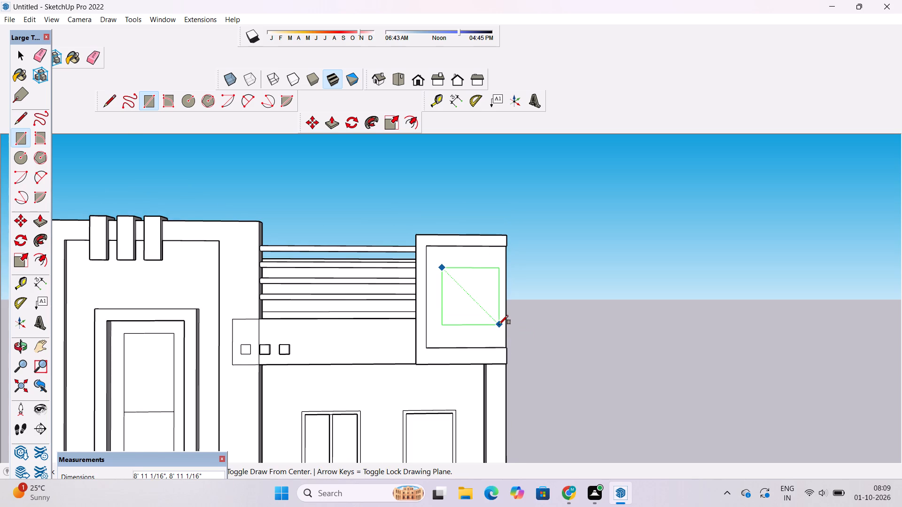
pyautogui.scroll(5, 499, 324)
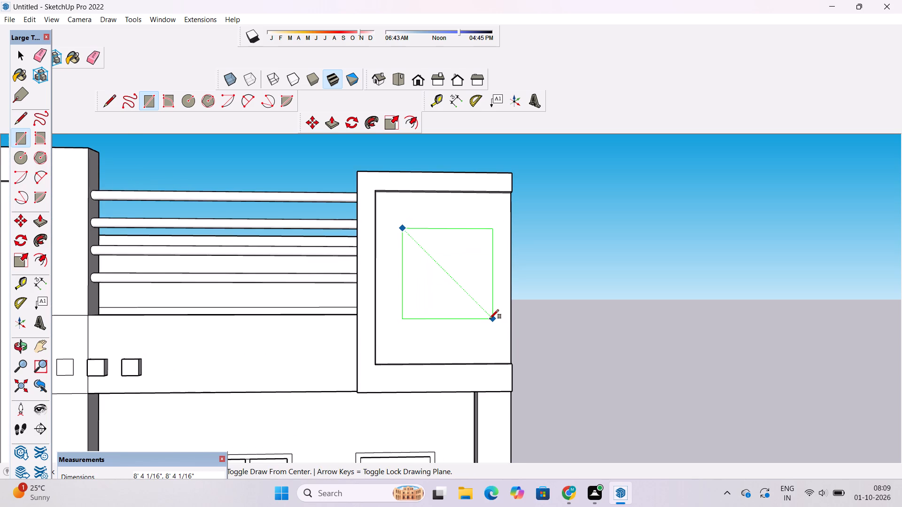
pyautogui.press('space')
# Draw a square of about 8' 3" per side on the recessed front panel of the rooftop corner box.
pyautogui.write('r')
pyautogui.scroll(-4, 490, 319)
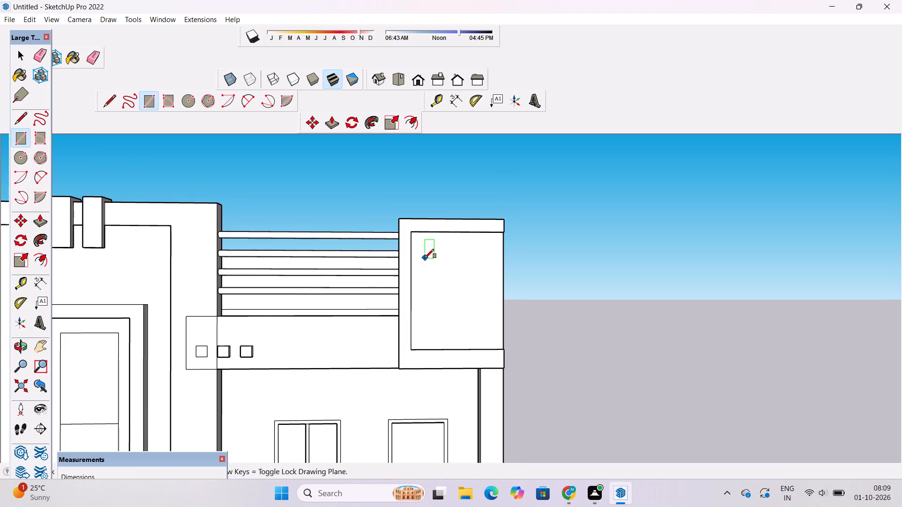
pyautogui.click(426, 267)
pyautogui.click(487, 327)
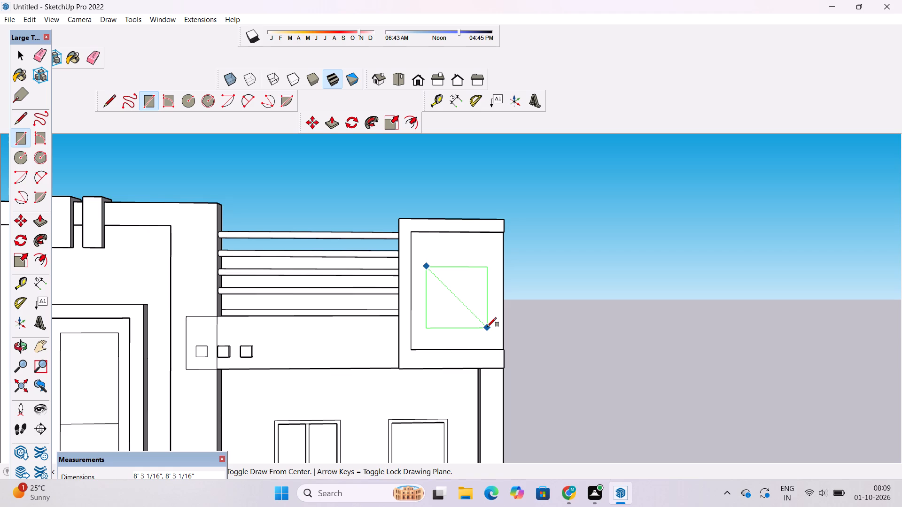
# Offset the new square's outline outward by about 8" to form a frame border around it.
pyautogui.press('o')
pyautogui.press('f')
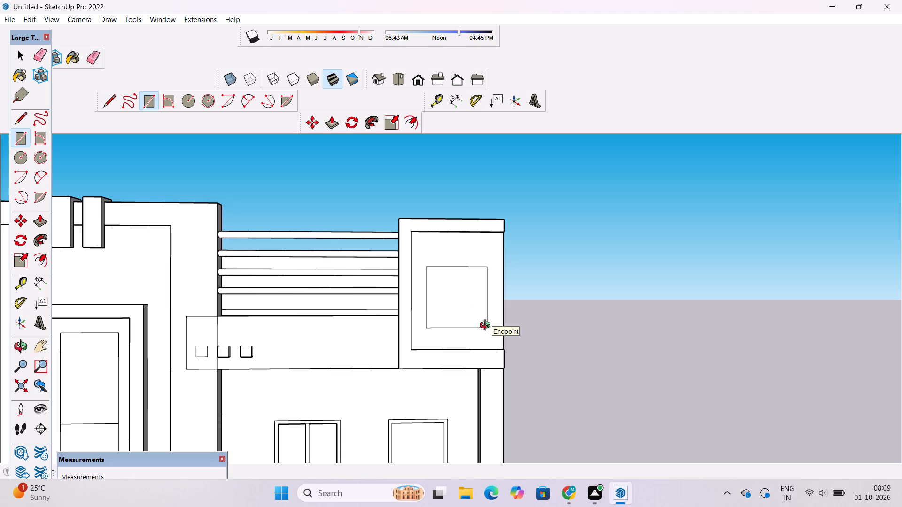
pyautogui.click(466, 270)
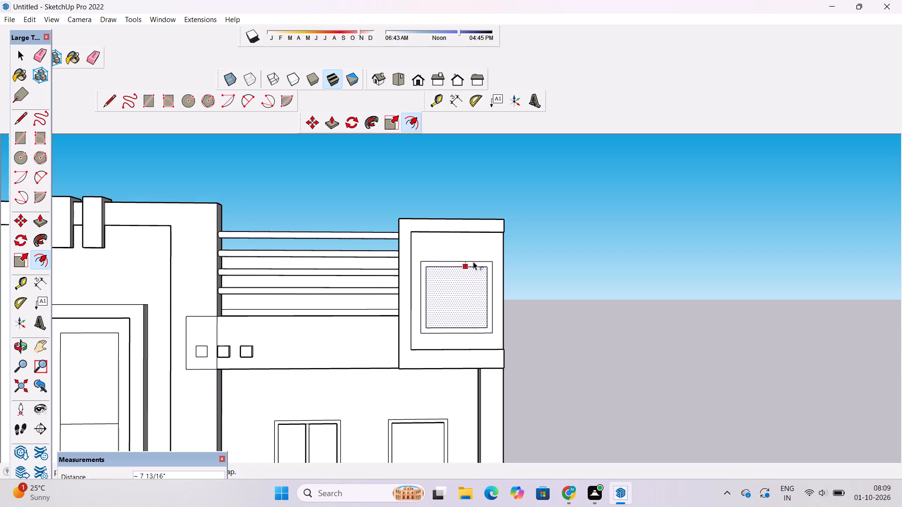
pyautogui.click(473, 262)
pyautogui.press('space')
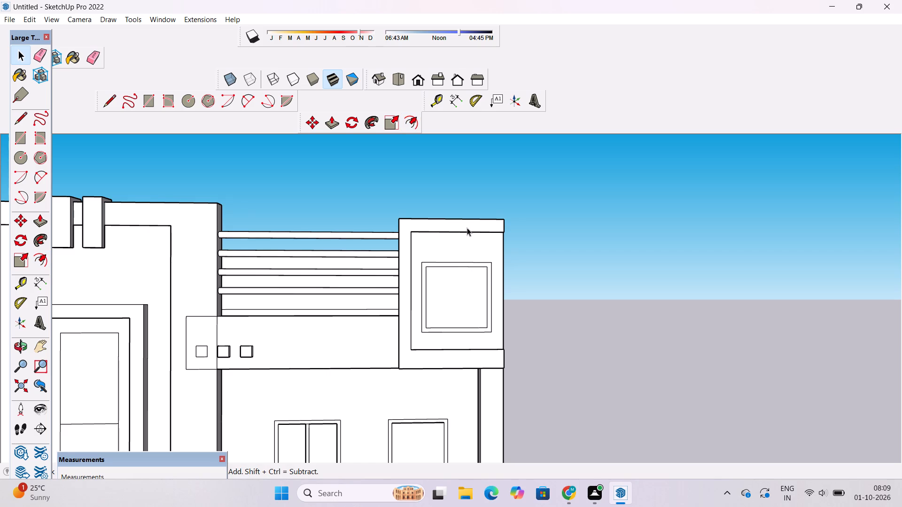
# Push/Pull the border around the corner box's square outward by 6" to make a raised frame.
pyautogui.scroll(-2, 473, 238)
pyautogui.scroll(1, 486, 268)
pyautogui.press('o')
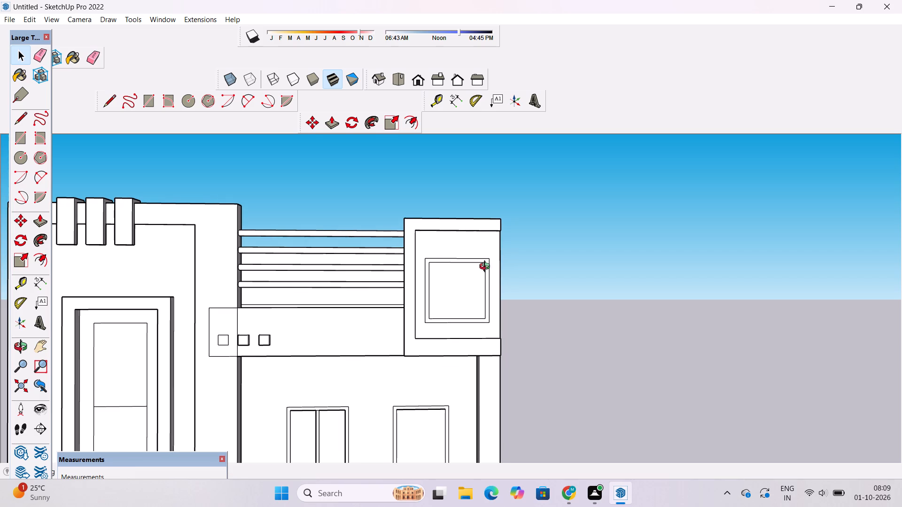
pyautogui.moveTo(489, 275); pyautogui.dragTo(443, 307)
pyautogui.scroll(2, 479, 277)
pyautogui.keyDown('shift'); pyautogui.moveTo(498, 274); pyautogui.dragTo(503, 236); pyautogui.keyUp('shift')
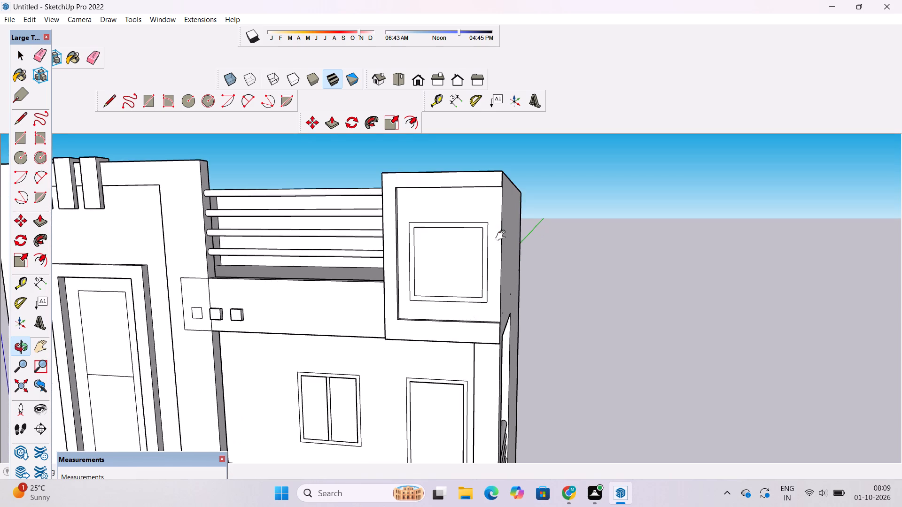
pyautogui.moveTo(505, 245); pyautogui.dragTo(478, 277)
pyautogui.keyDown('shift'); pyautogui.moveTo(472, 281); pyautogui.dragTo(474, 262); pyautogui.keyUp('shift')
pyautogui.scroll(3, 483, 221)
pyautogui.moveTo(482, 221); pyautogui.dragTo(457, 253)
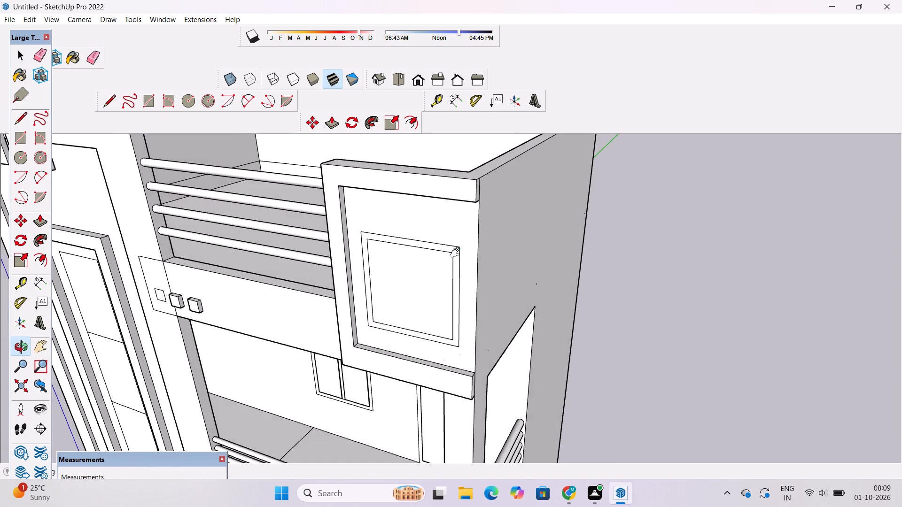
pyautogui.keyDown('shift'); pyautogui.moveTo(457, 253); pyautogui.dragTo(472, 254); pyautogui.keyUp('shift')
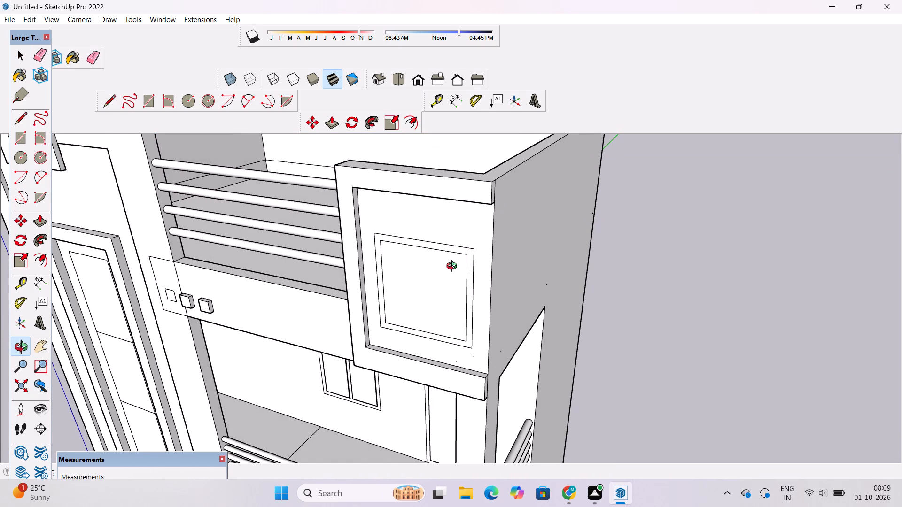
pyautogui.scroll(1, 454, 267)
pyautogui.press('p')
pyautogui.scroll(2, 454, 267)
pyautogui.scroll(-3, 454, 267)
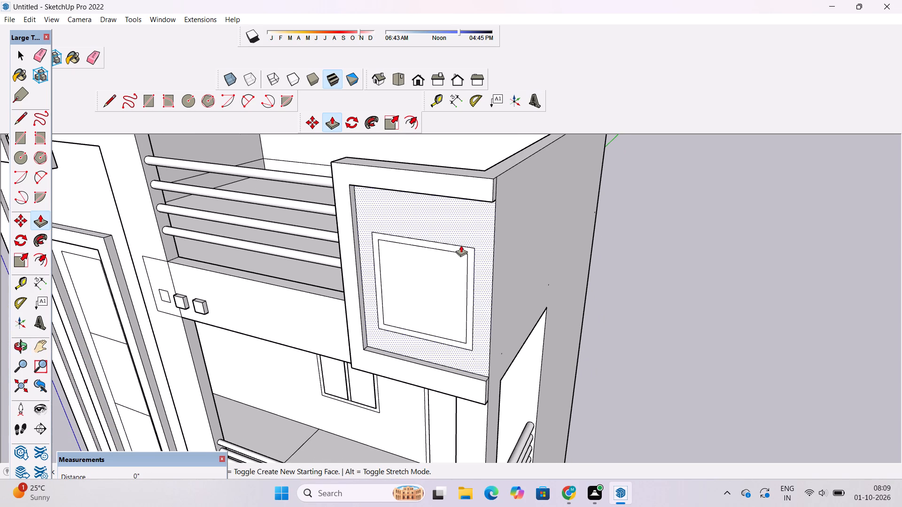
pyautogui.click(465, 250)
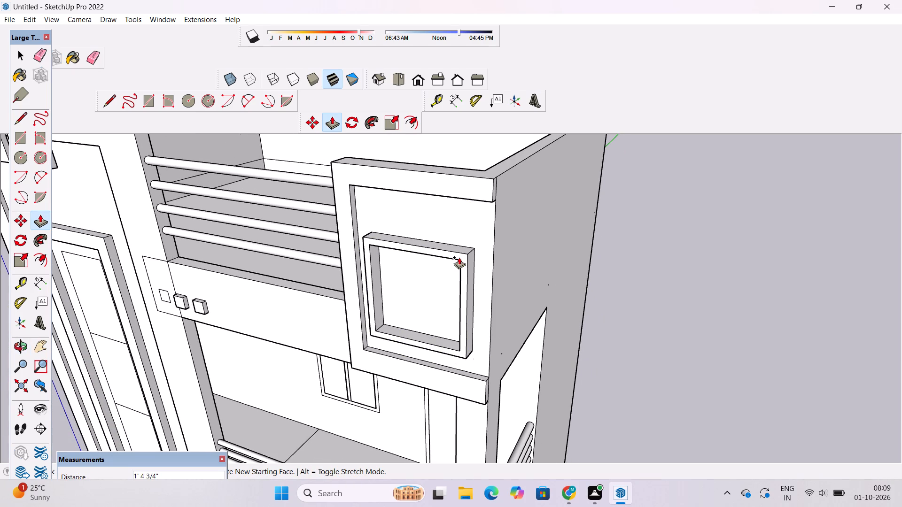
pyautogui.press('6')
pyautogui.hotkey('shift', '"')
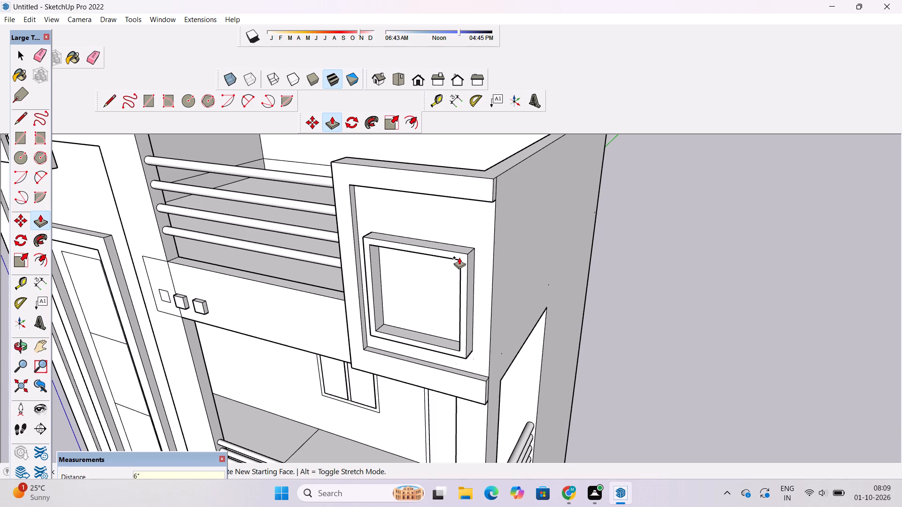
pyautogui.press('Return')
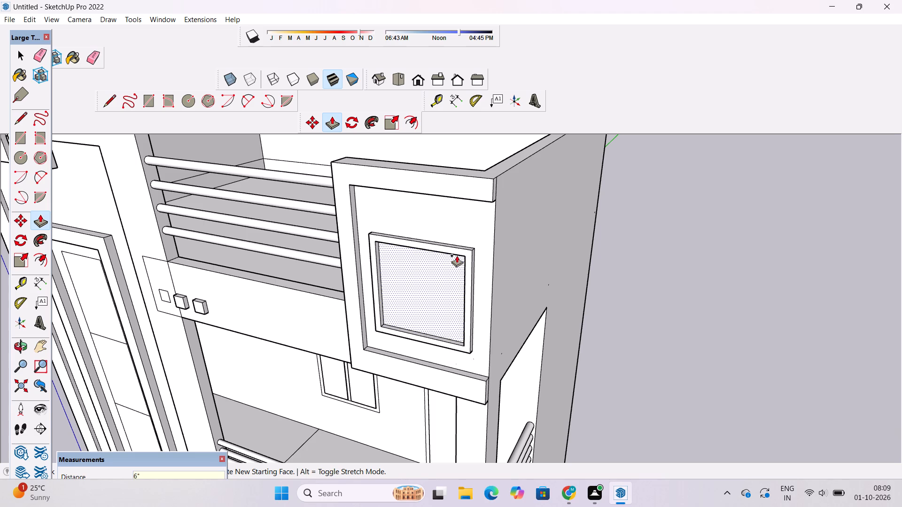
# Push/Pull the remaining flat small square on the rooftop parapet strip outward by 6", matching the two raised squares beside it.
pyautogui.press('o')
pyautogui.scroll(-5, 449, 232)
pyautogui.moveTo(362, 307); pyautogui.dragTo(645, 251)
pyautogui.scroll(2, 536, 239)
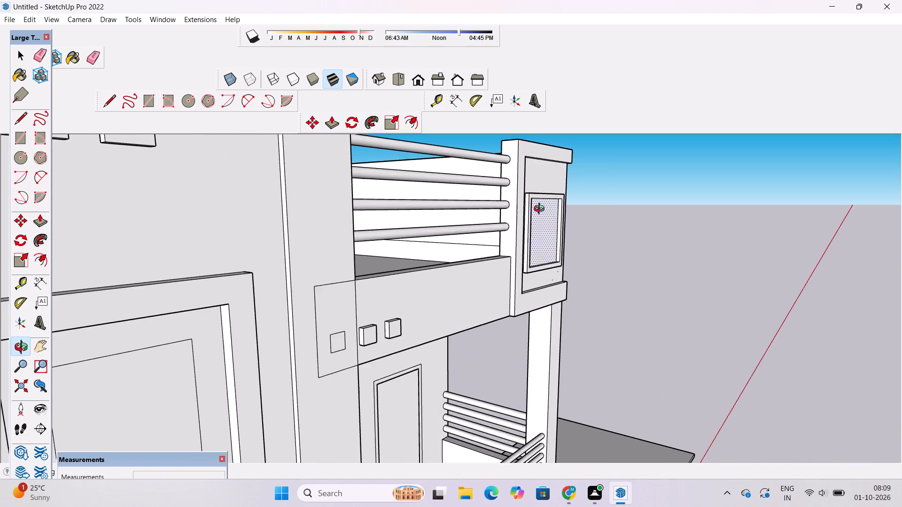
pyautogui.scroll(4, 551, 188)
pyautogui.moveTo(569, 205); pyautogui.dragTo(278, 279)
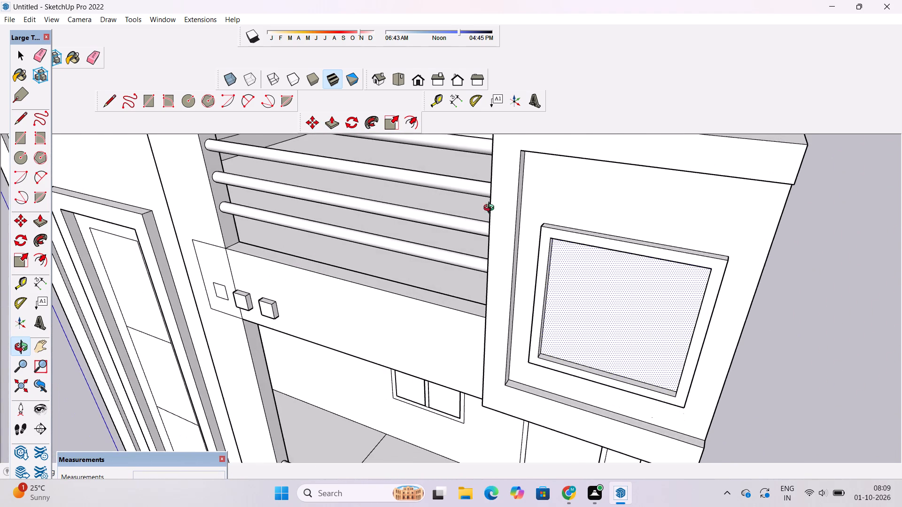
pyautogui.scroll(-8, 574, 183)
pyautogui.keyDown('shift'); pyautogui.moveTo(462, 249); pyautogui.dragTo(513, 226); pyautogui.keyUp('shift')
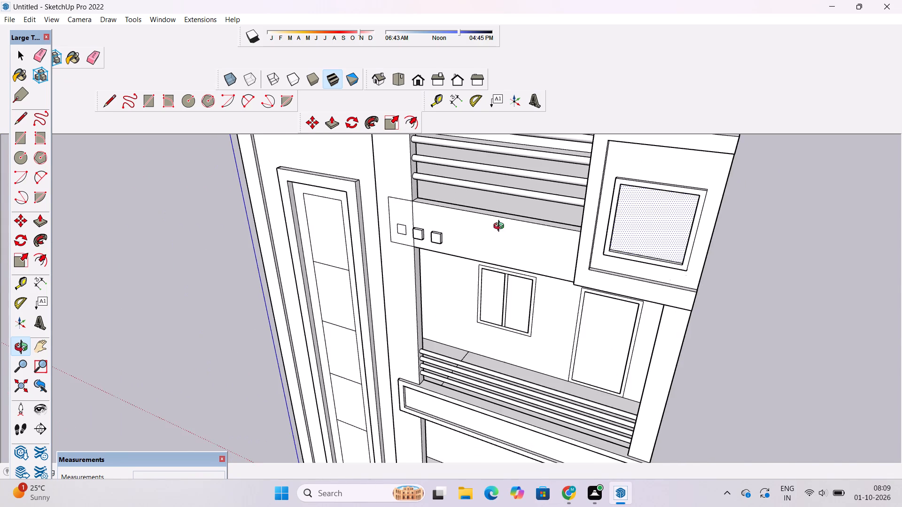
pyautogui.scroll(4, 428, 235)
pyautogui.scroll(3, 380, 235)
pyautogui.moveTo(377, 225); pyautogui.dragTo(456, 236)
pyautogui.keyDown('shift'); pyautogui.moveTo(457, 237); pyautogui.dragTo(432, 238); pyautogui.keyUp('shift')
pyautogui.moveTo(432, 238); pyautogui.dragTo(462, 245)
pyautogui.press('space')
pyautogui.click(408, 246)
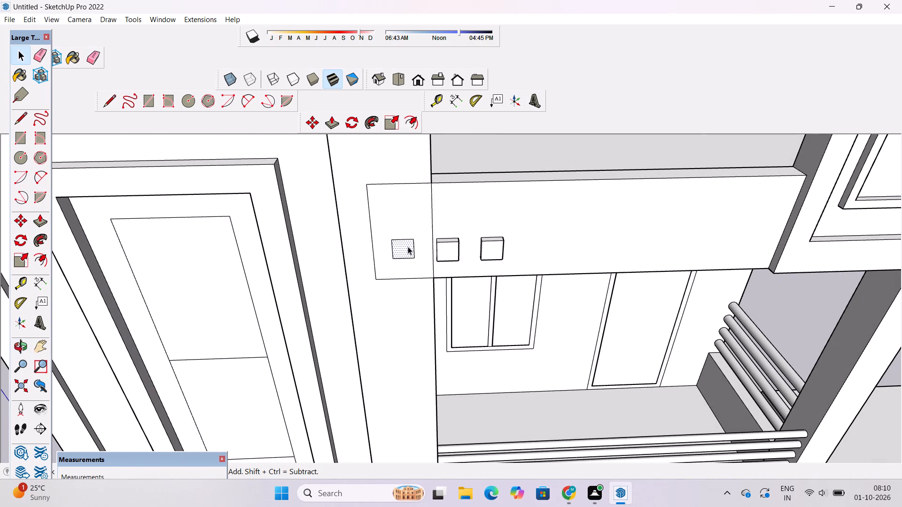
pyautogui.press('p')
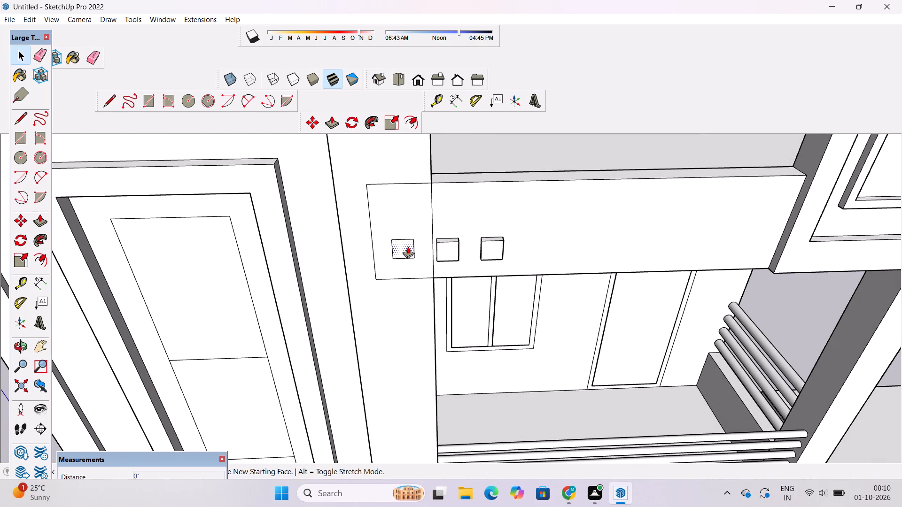
pyautogui.click(408, 246)
pyautogui.click(460, 248)
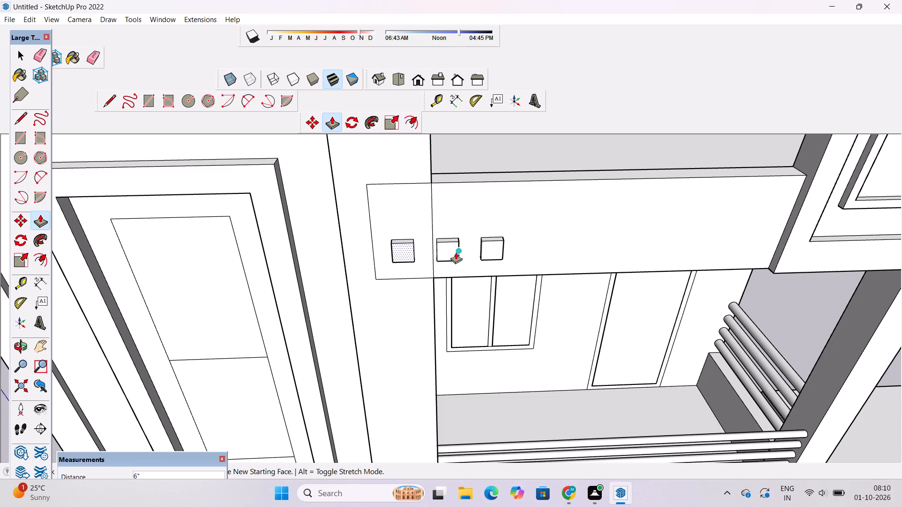
# Examine the whole front facade, from the raised parapet squares to the tall framed panel with its horizontal dividing lines.
pyautogui.press('o')
pyautogui.scroll(-13, 455, 252)
pyautogui.moveTo(327, 284); pyautogui.dragTo(572, 225)
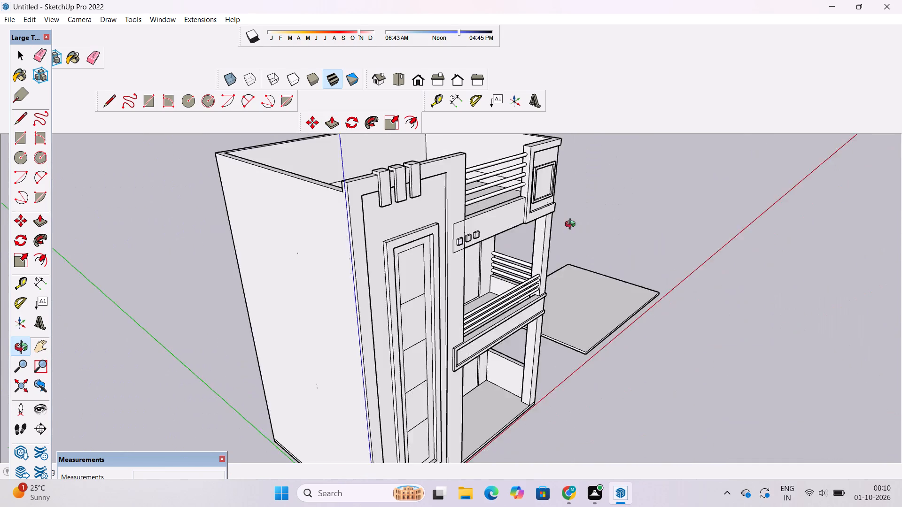
pyautogui.moveTo(572, 225); pyautogui.dragTo(575, 224)
pyautogui.keyDown('shift'); pyautogui.scroll(3, 516, 258); pyautogui.keyUp('shift')
pyautogui.keyDown('shift'); pyautogui.moveTo(515, 261); pyautogui.dragTo(350, 269); pyautogui.keyUp('shift')
pyautogui.scroll(-5, 349, 267)
pyautogui.keyDown('shift'); pyautogui.moveTo(344, 281); pyautogui.dragTo(417, 260); pyautogui.keyUp('shift')
pyautogui.moveTo(422, 272); pyautogui.dragTo(385, 275)
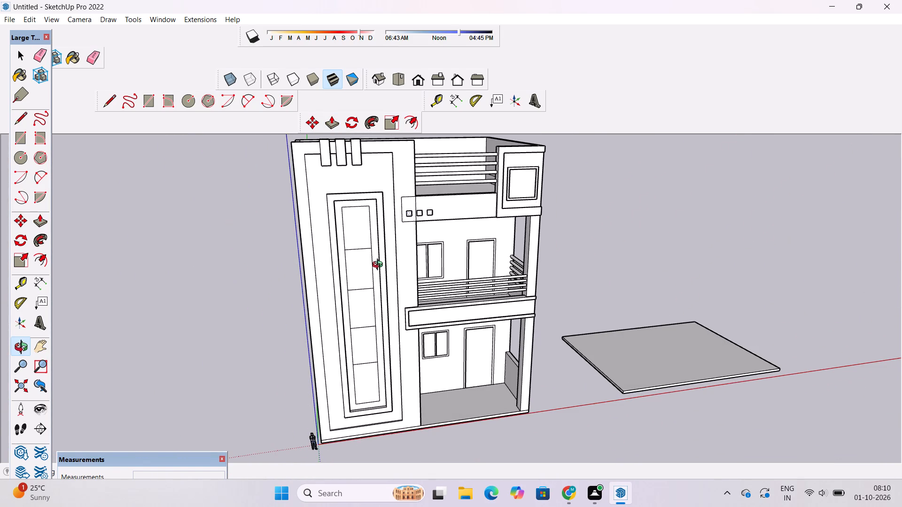
pyautogui.scroll(7, 358, 251)
pyautogui.moveTo(403, 273); pyautogui.dragTo(348, 271)
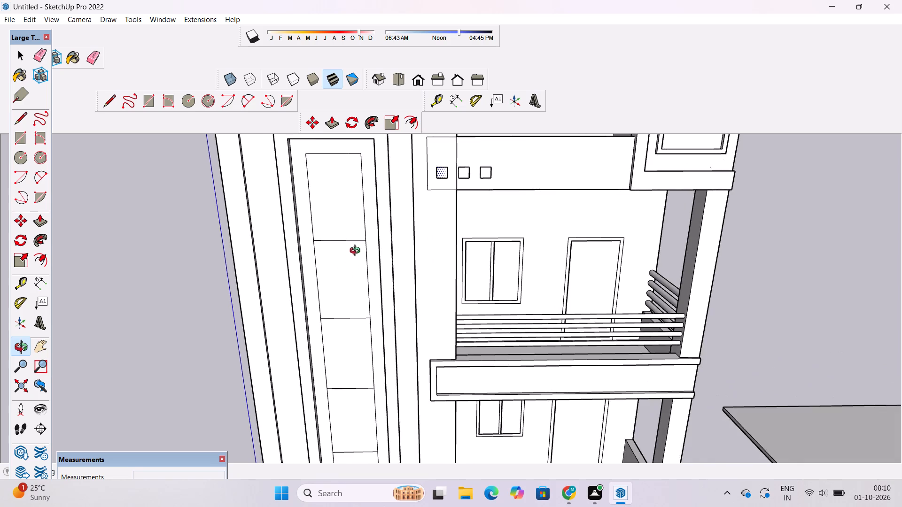
pyautogui.scroll(4, 366, 243)
pyautogui.moveTo(361, 261); pyautogui.dragTo(376, 247)
pyautogui.scroll(-3, 372, 252)
pyautogui.keyDown('shift'); pyautogui.moveTo(347, 269); pyautogui.dragTo(377, 268); pyautogui.keyUp('shift')
pyautogui.moveTo(378, 264); pyautogui.dragTo(384, 253)
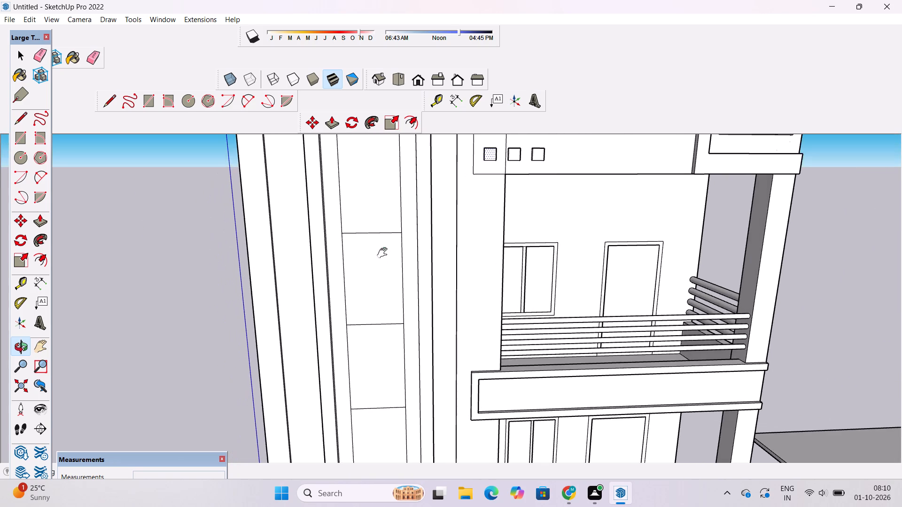
pyautogui.keyDown('shift'); pyautogui.click(378, 256); pyautogui.keyUp('shift')
pyautogui.moveTo(376, 259); pyautogui.dragTo(373, 265)
# Copy the topmost horizontal dividing line of the tall framed front panel 3" upward.
pyautogui.press('space')
pyautogui.scroll(2, 376, 233)
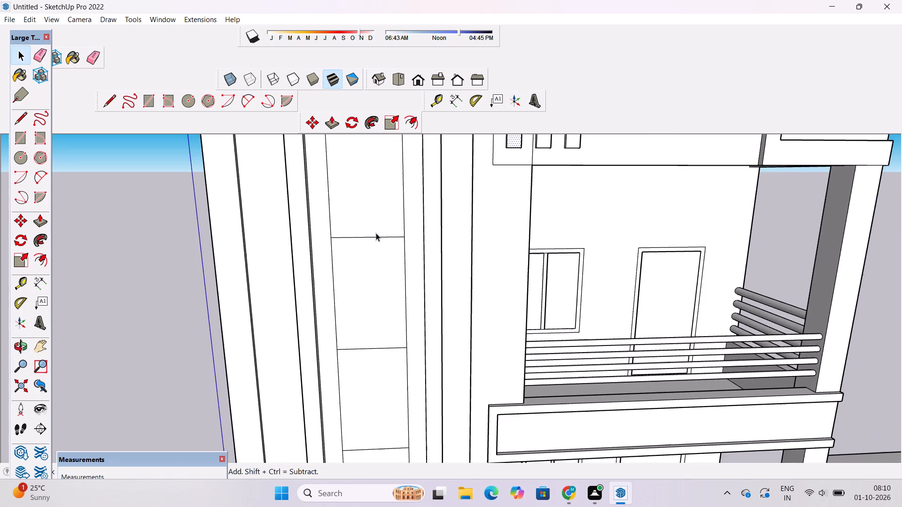
pyautogui.click(369, 236)
pyautogui.press('m')
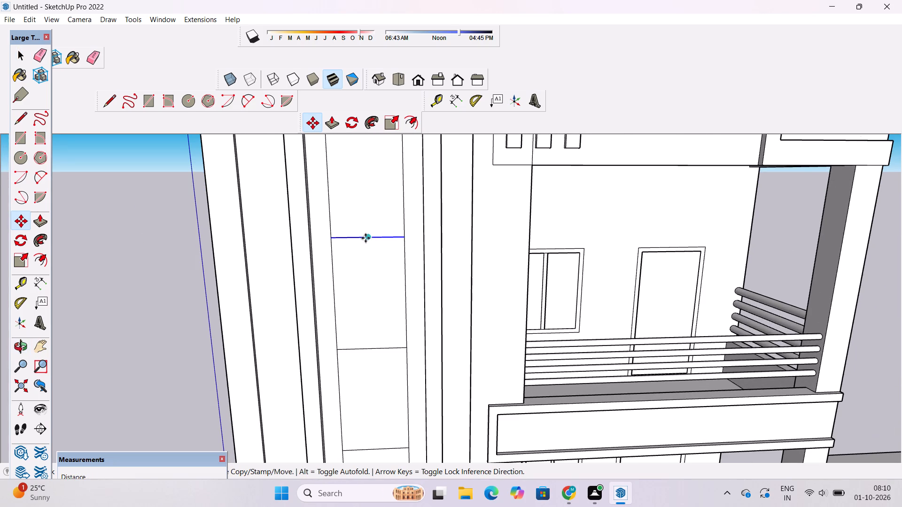
pyautogui.scroll(-3, 367, 237)
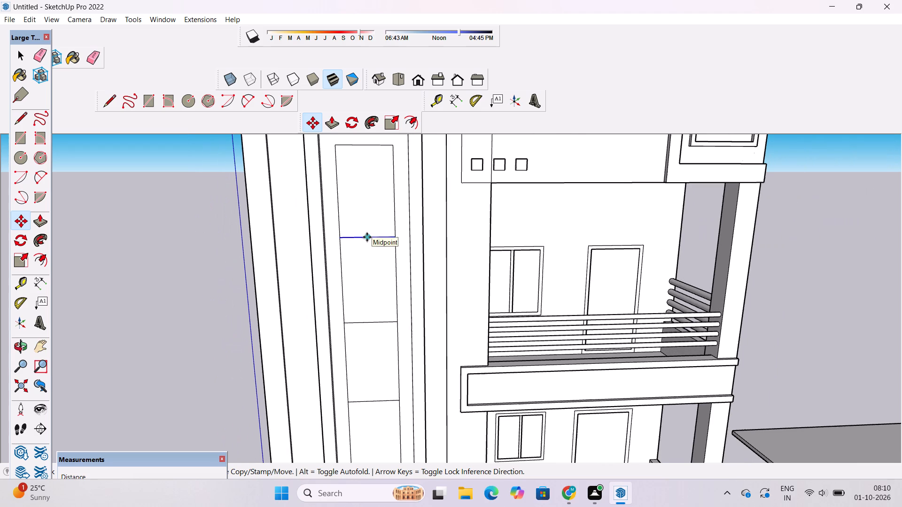
pyautogui.click(367, 237)
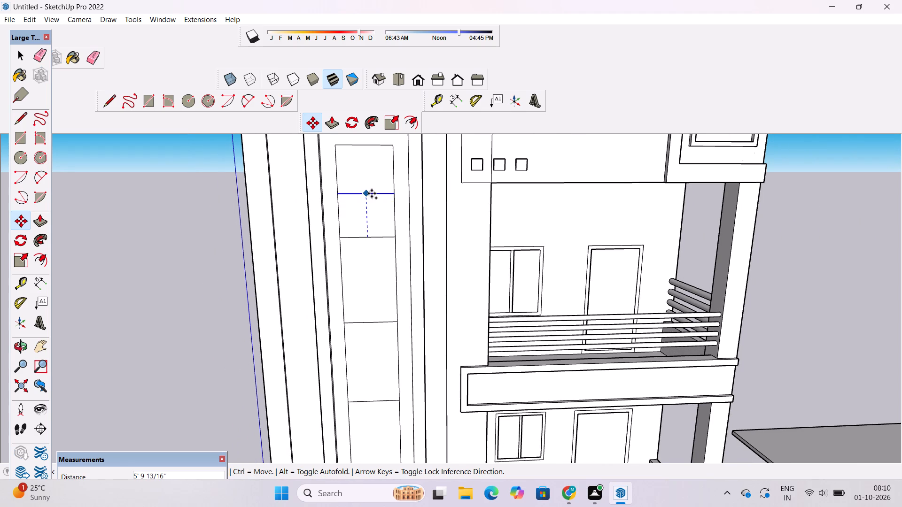
pyautogui.press('3')
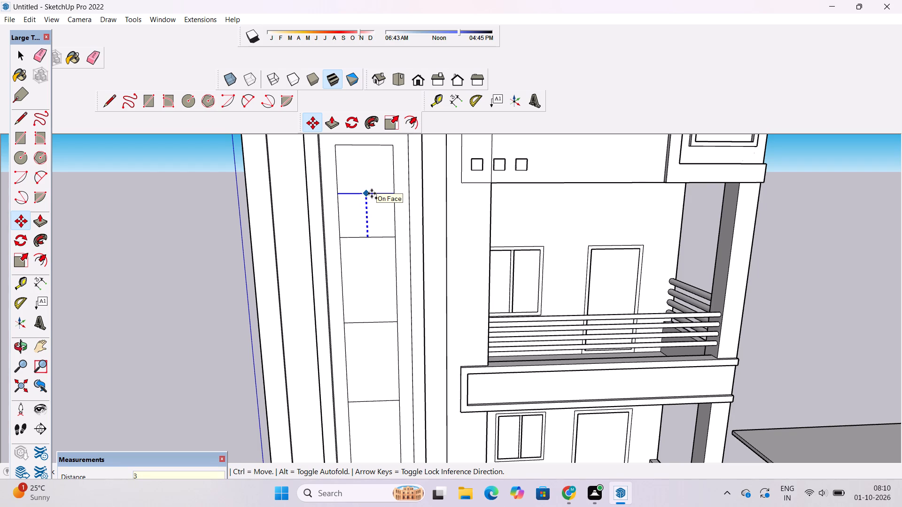
pyautogui.hotkey('shift', '"')
pyautogui.press('Return')
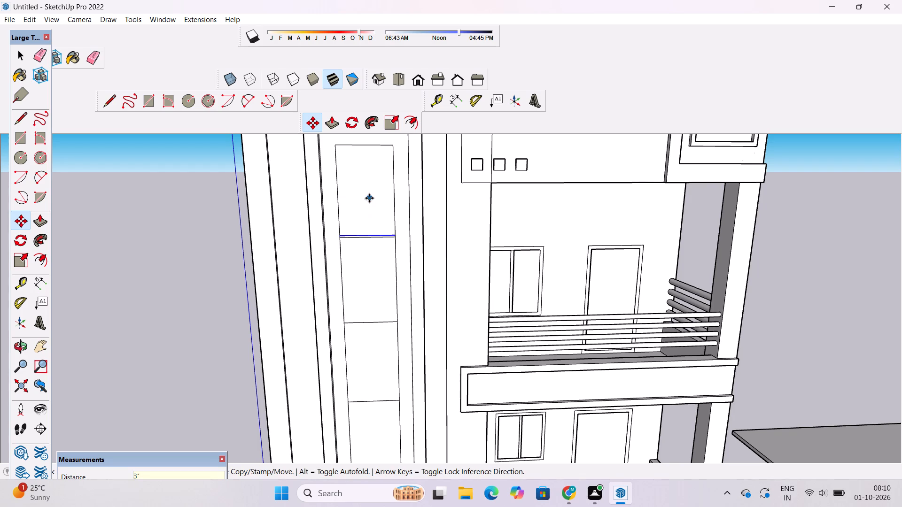
pyautogui.scroll(-8, 352, 198)
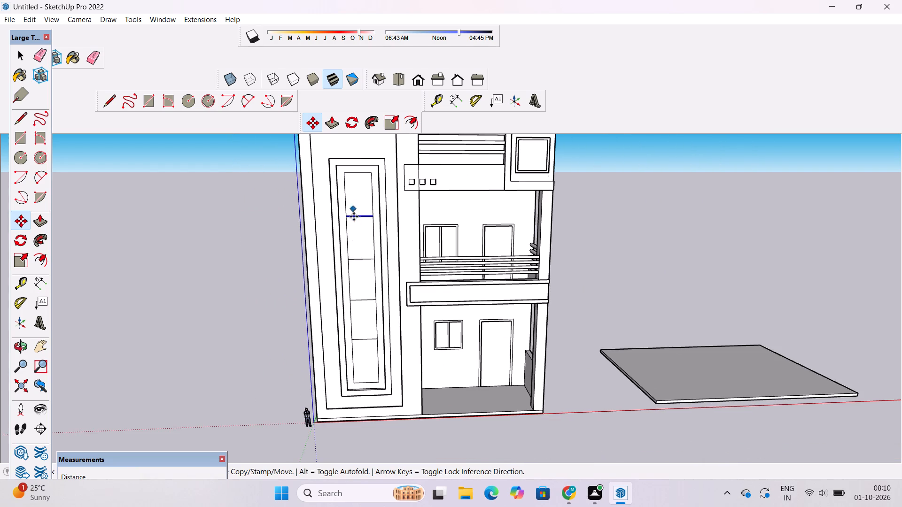
pyautogui.scroll(8, 347, 275)
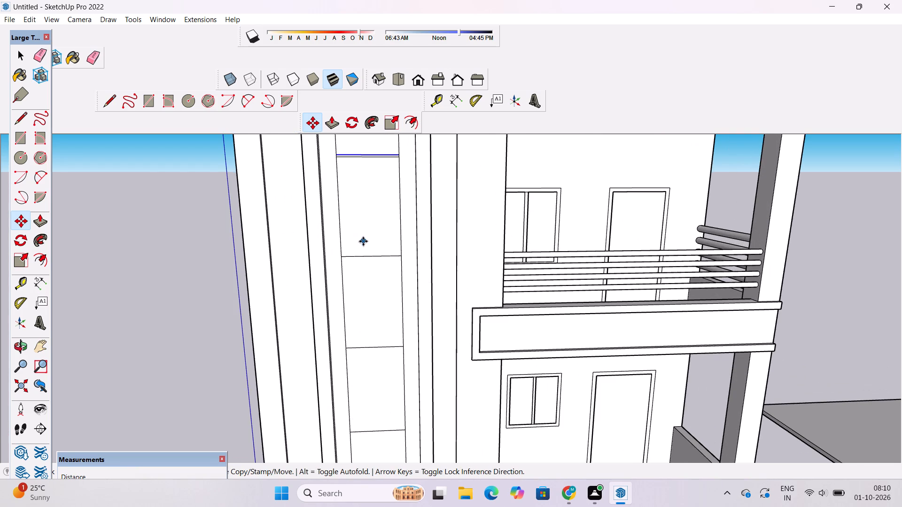
pyautogui.press('space')
# Copy the second horizontal dividing line from the top of the tall front panel 3" upward.
pyautogui.scroll(-4, 365, 237)
pyautogui.scroll(4, 368, 247)
pyautogui.click(183, 248)
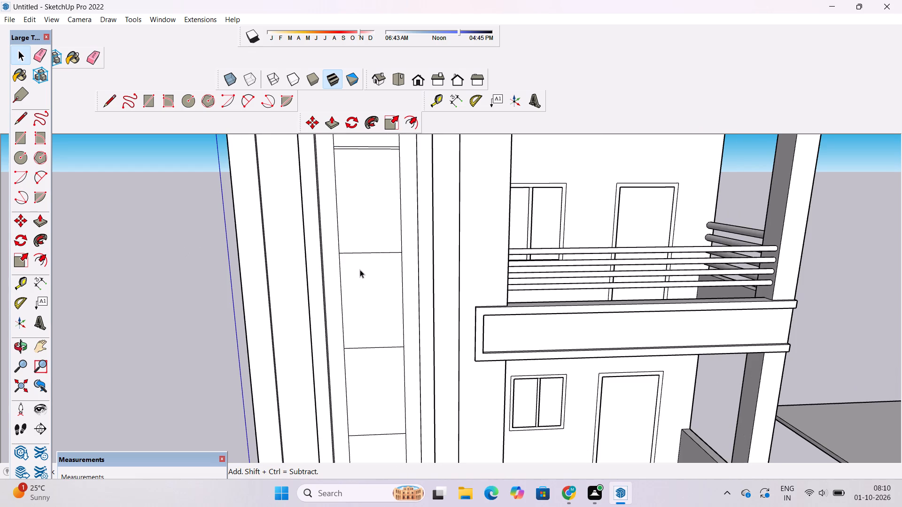
pyautogui.click(380, 252)
pyautogui.scroll(1, 380, 252)
pyautogui.press('m')
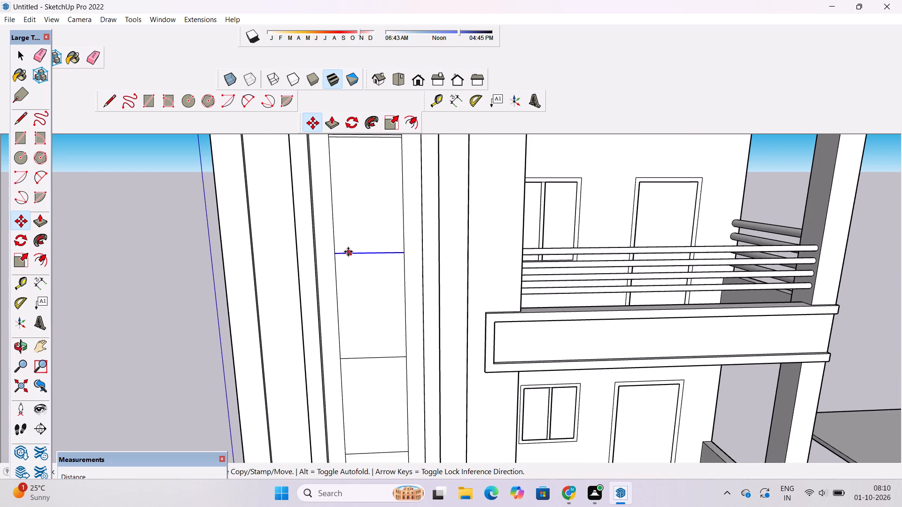
pyautogui.click(370, 254)
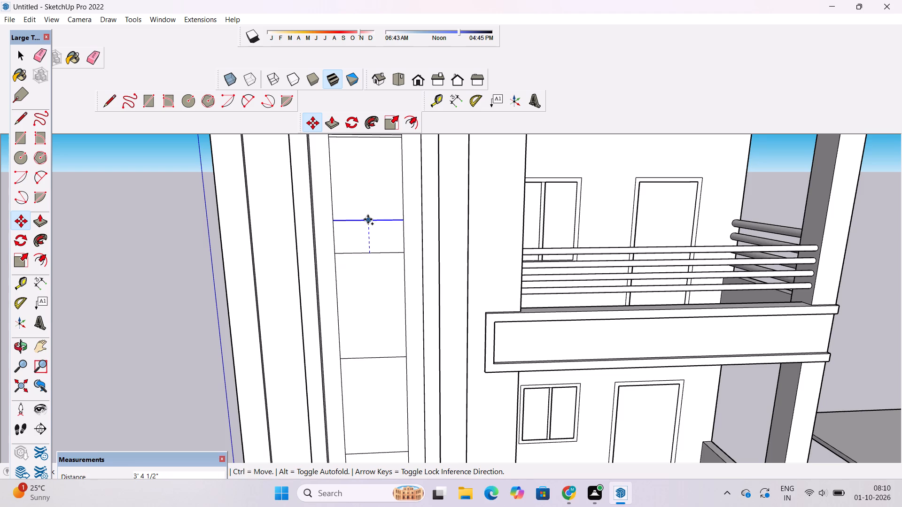
pyautogui.press('3')
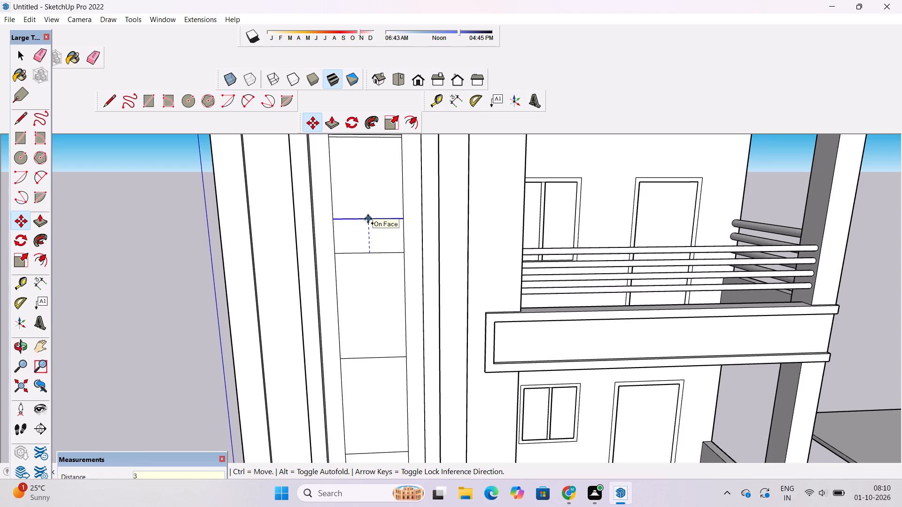
pyautogui.hotkey('shift', '"')
pyautogui.press('Return')
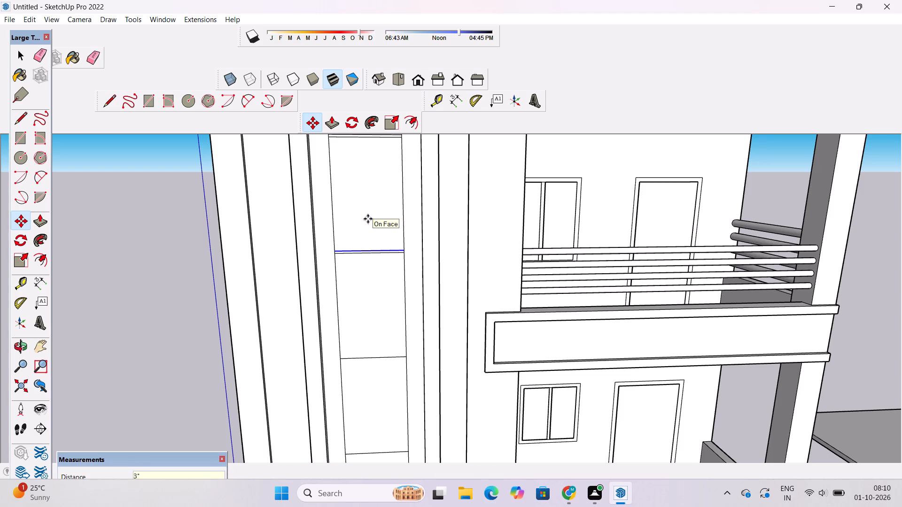
pyautogui.press('space')
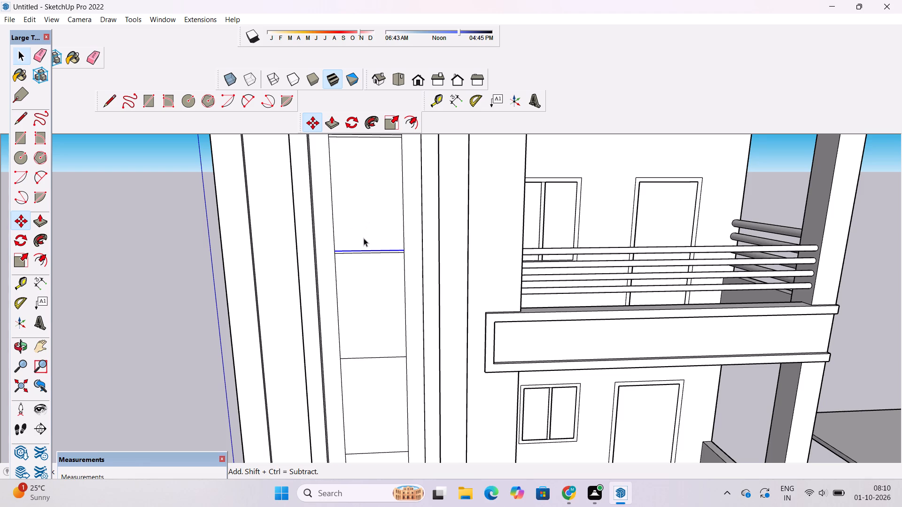
# Copy the third horizontal dividing line from the top of the tall front panel 3" upward.
pyautogui.scroll(-4, 365, 262)
pyautogui.scroll(7, 358, 327)
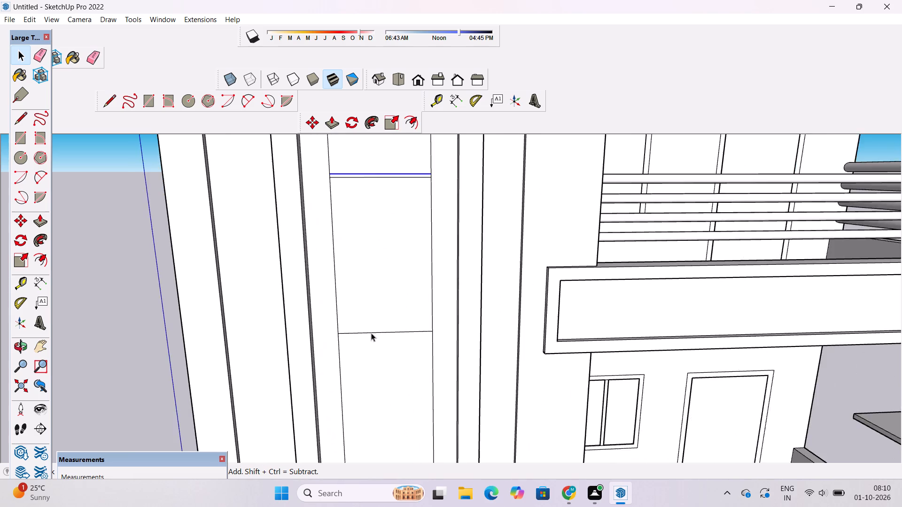
pyautogui.scroll(3, 371, 333)
pyautogui.click(394, 330)
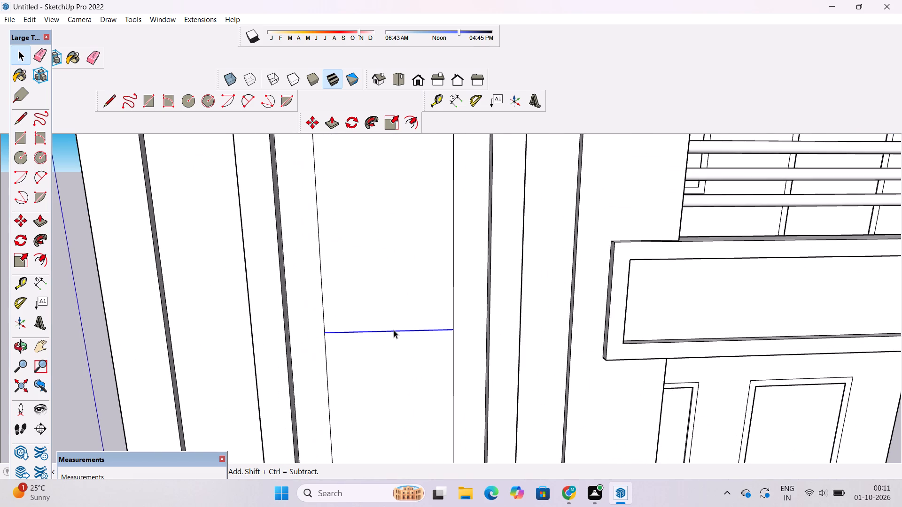
pyautogui.scroll(-1, 394, 330)
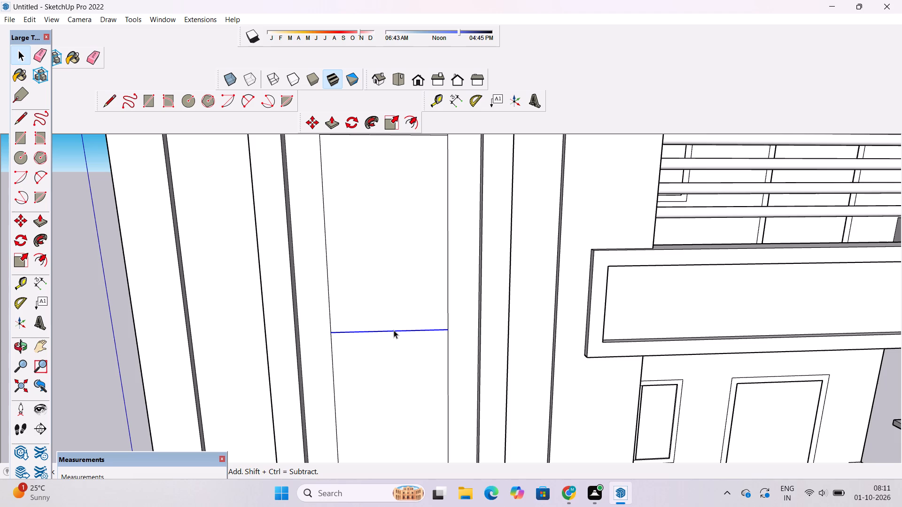
pyautogui.press('m')
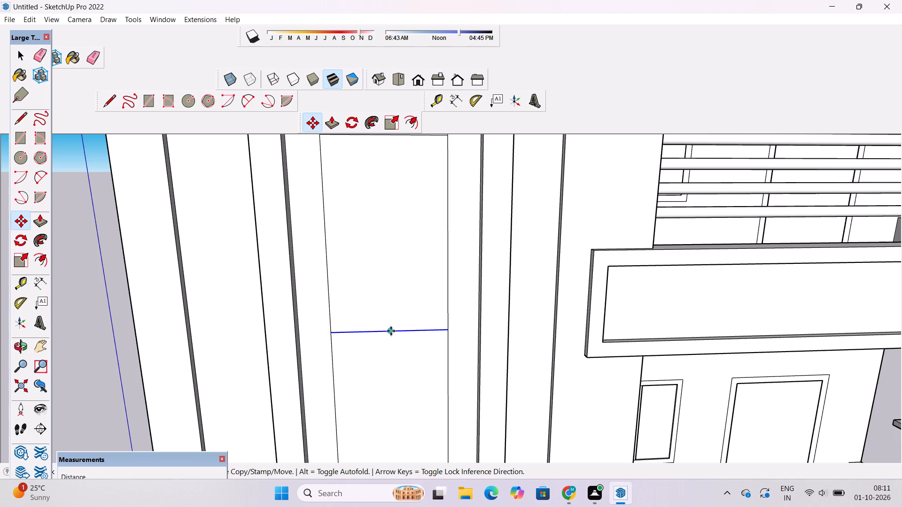
pyautogui.click(391, 331)
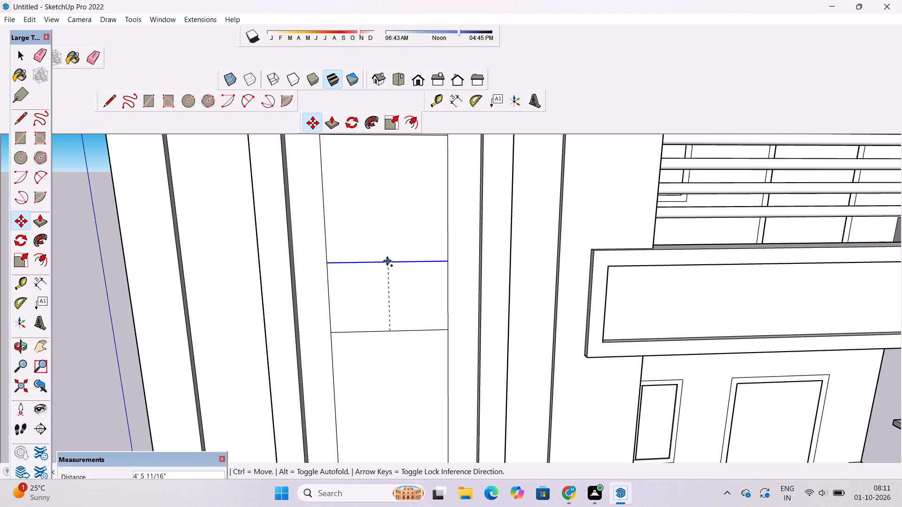
pyautogui.press('3')
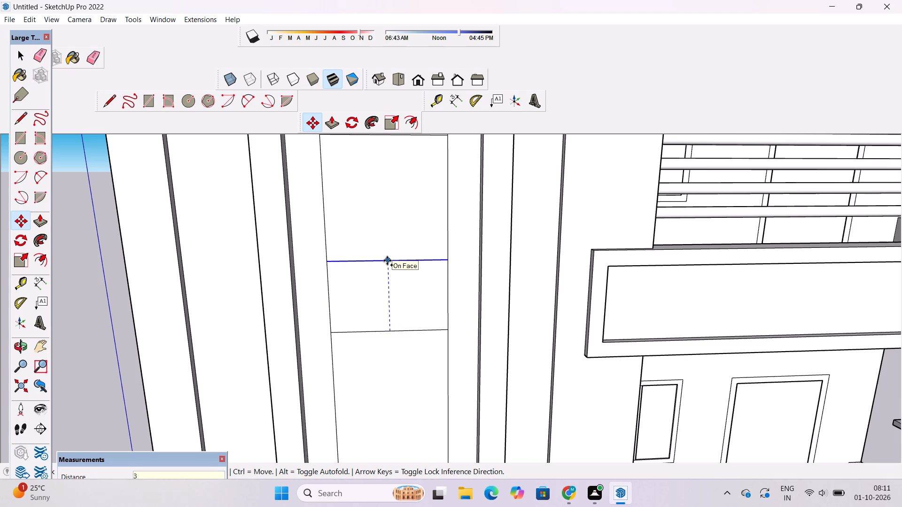
pyautogui.hotkey('shift', '"')
pyautogui.press('Return')
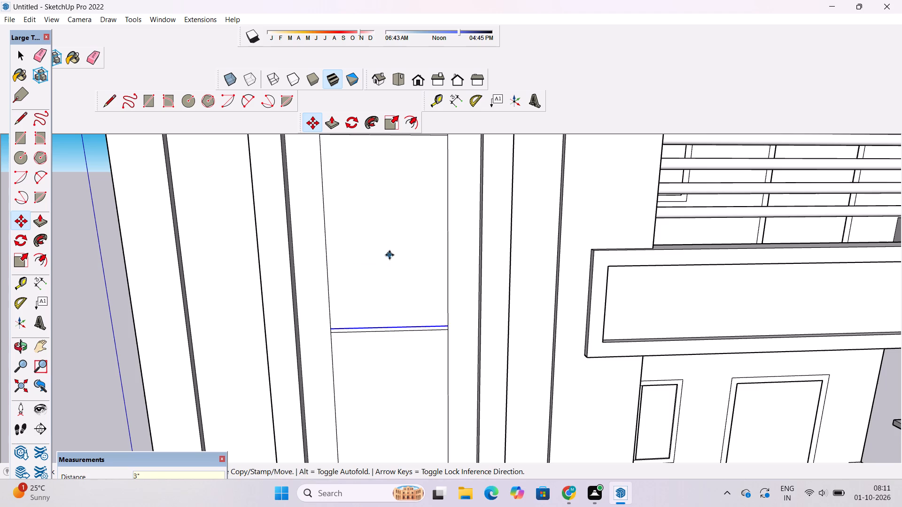
pyautogui.scroll(-10, 389, 255)
pyautogui.scroll(-3, 374, 338)
pyautogui.scroll(4, 391, 350)
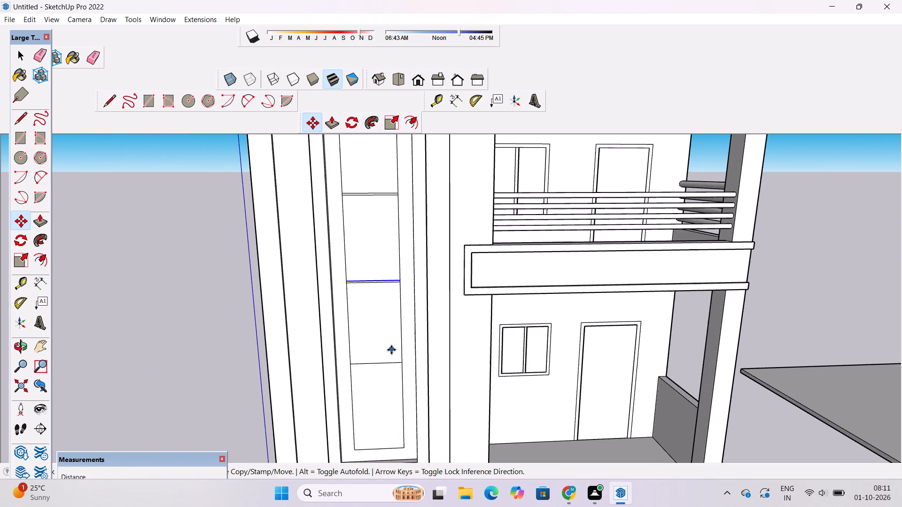
pyautogui.press('space')
# Copy the lowest horizontal dividing line of the tall framed front panel 3" upward.
pyautogui.scroll(-4, 355, 333)
pyautogui.scroll(11, 403, 368)
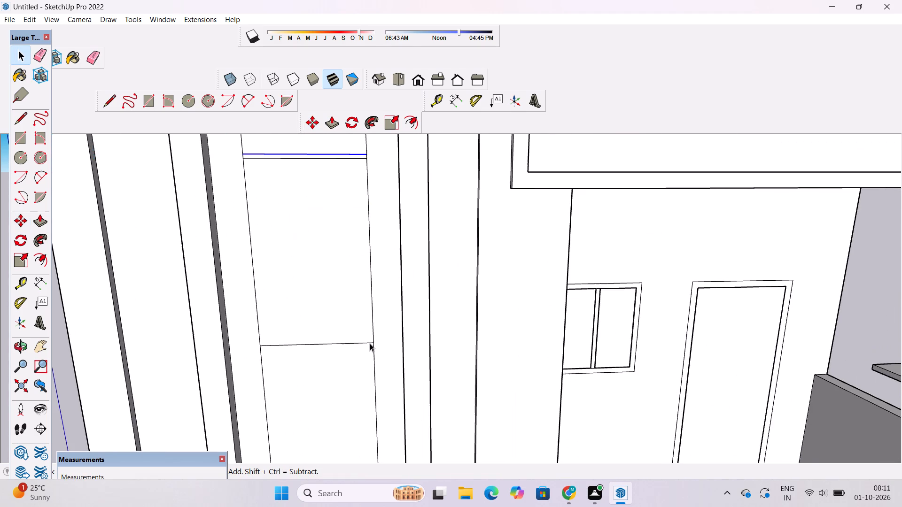
pyautogui.click(366, 342)
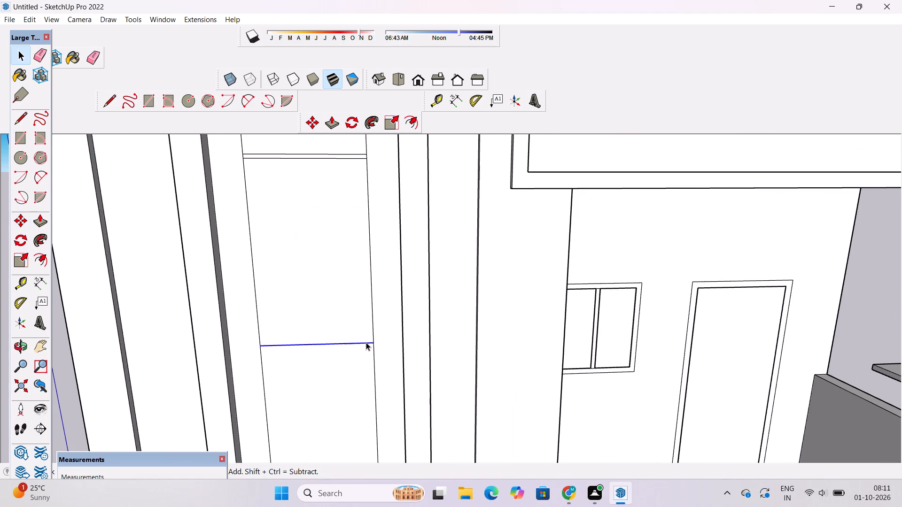
pyautogui.press('m')
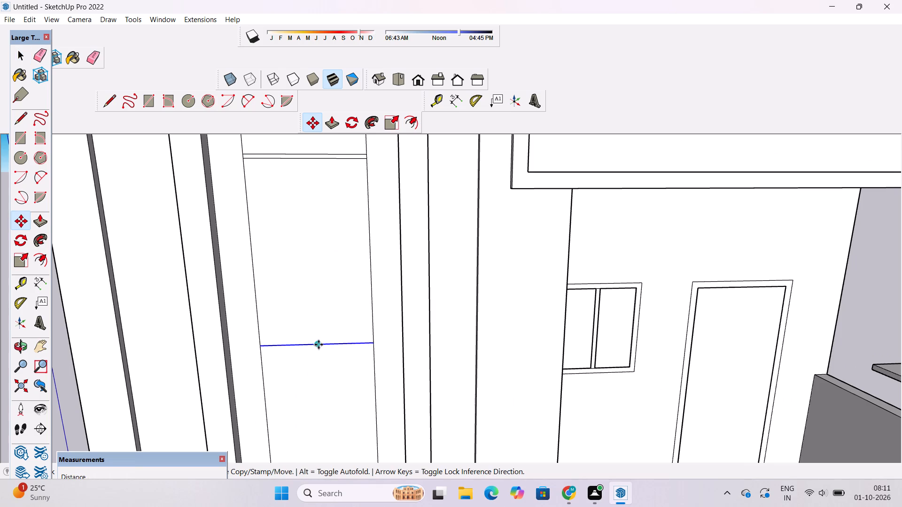
pyautogui.click(319, 345)
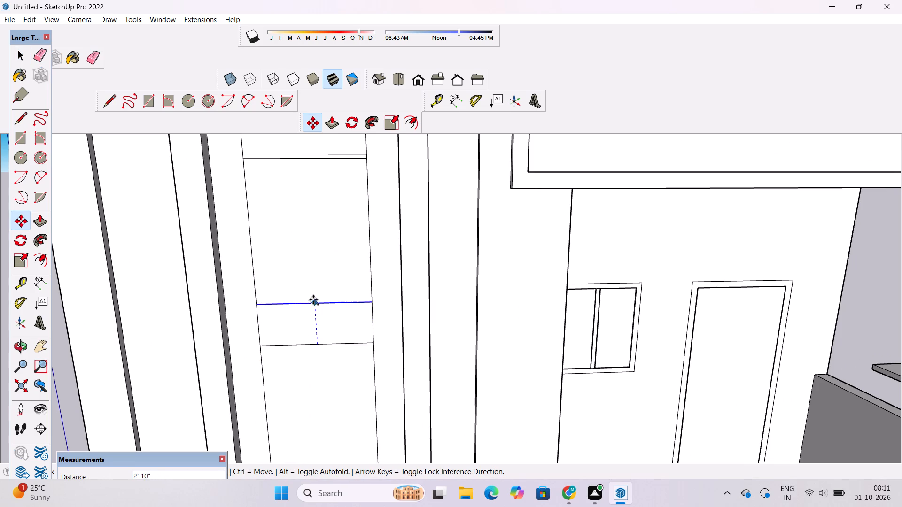
pyautogui.press('3')
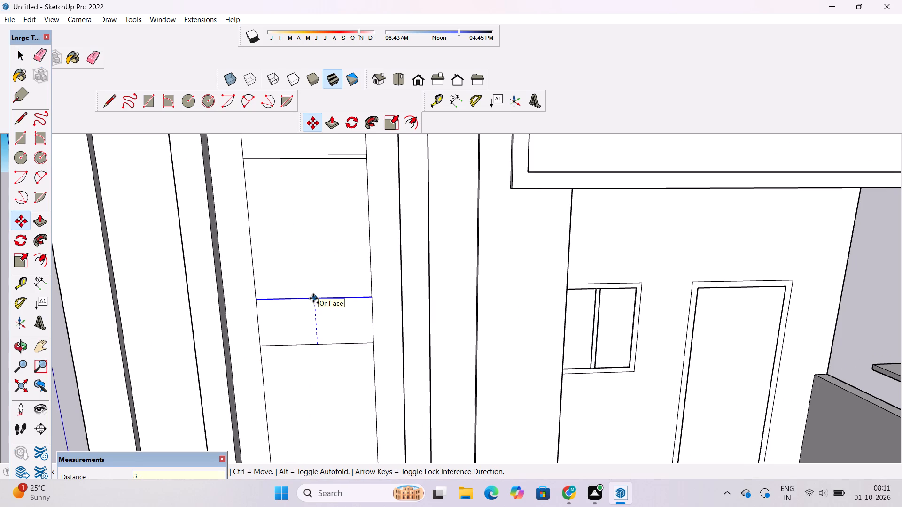
pyautogui.hotkey('shift', '"')
pyautogui.press('Return')
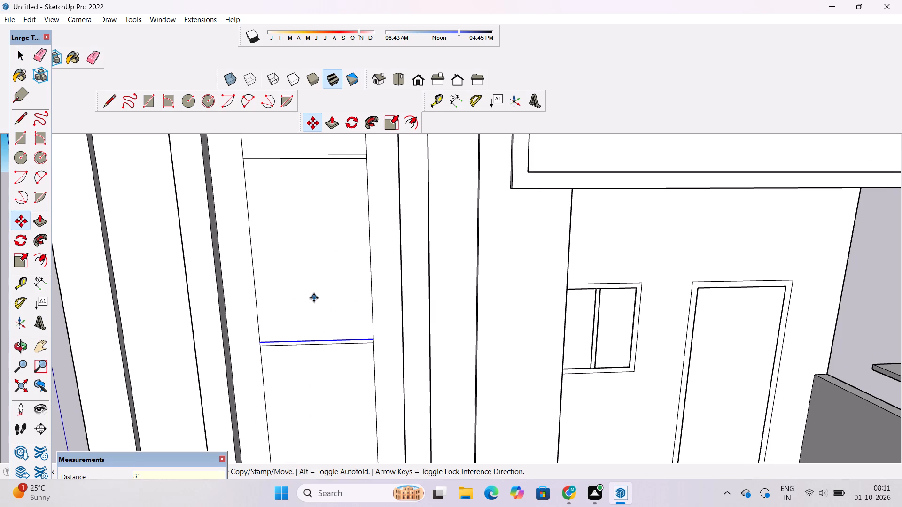
pyautogui.press('o')
pyautogui.scroll(-11, 305, 281)
pyautogui.keyDown('shift'); pyautogui.moveTo(303, 288); pyautogui.dragTo(361, 281); pyautogui.keyUp('shift')
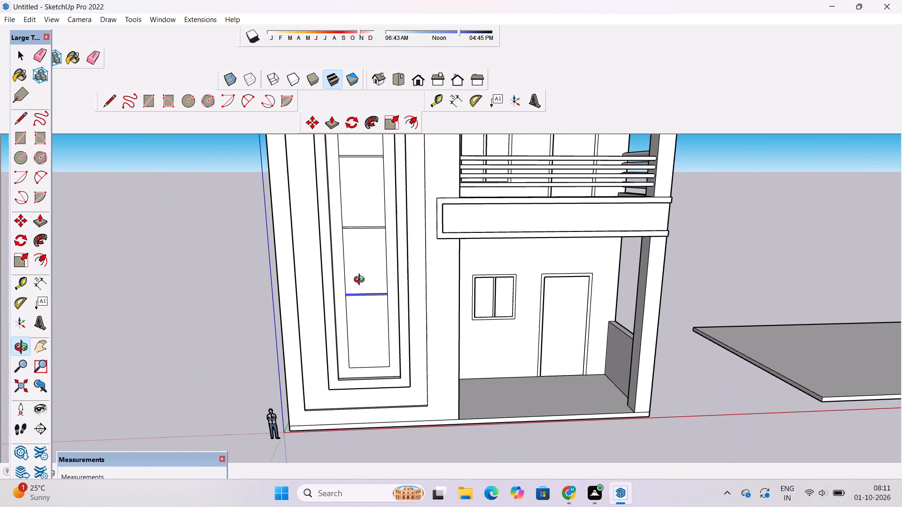
pyautogui.press('space')
pyautogui.click(213, 299)
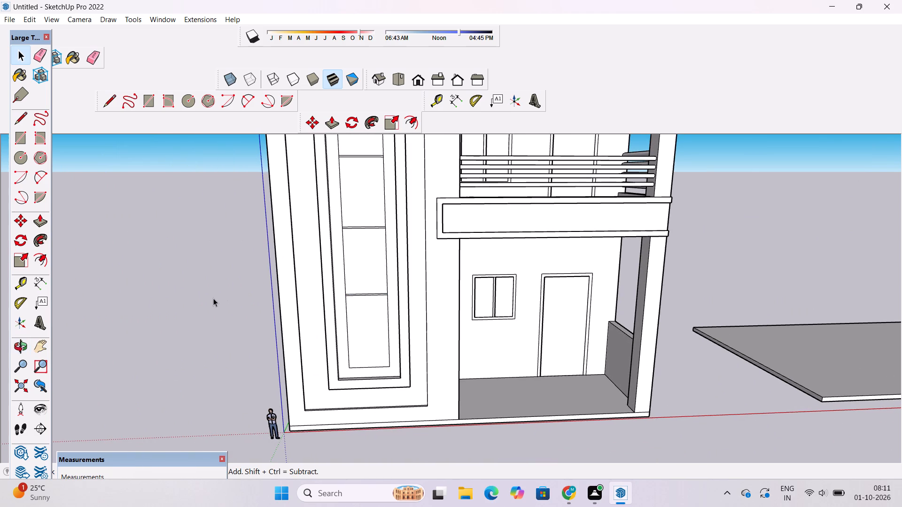
# Examine the whole front facade and the building's overall shape from several angles and distances.
pyautogui.press('o')
pyautogui.keyDown('shift'); pyautogui.moveTo(311, 318); pyautogui.dragTo(284, 349); pyautogui.keyUp('shift')
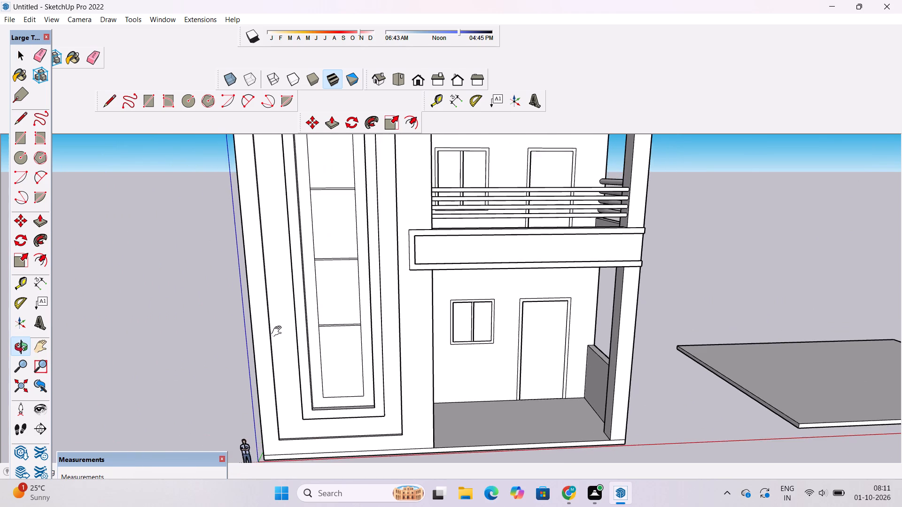
pyautogui.keyDown('shift'); pyautogui.scroll(-6, 278, 327); pyautogui.keyUp('shift')
pyautogui.scroll(-4, 277, 313)
pyautogui.keyDown('shift'); pyautogui.moveTo(343, 292); pyautogui.dragTo(348, 328); pyautogui.keyUp('shift')
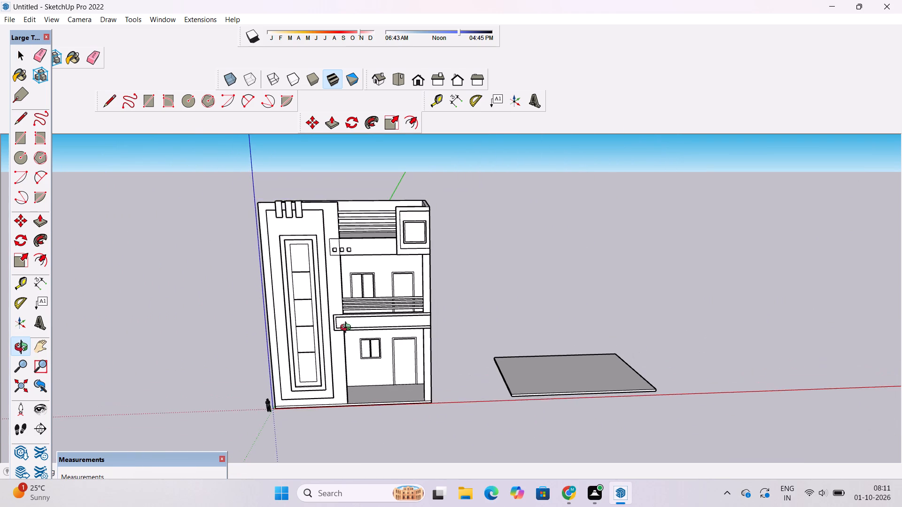
pyautogui.scroll(4, 362, 324)
pyautogui.keyDown('shift'); pyautogui.moveTo(359, 328); pyautogui.dragTo(371, 295); pyautogui.keyUp('shift')
pyautogui.scroll(-2, 373, 294)
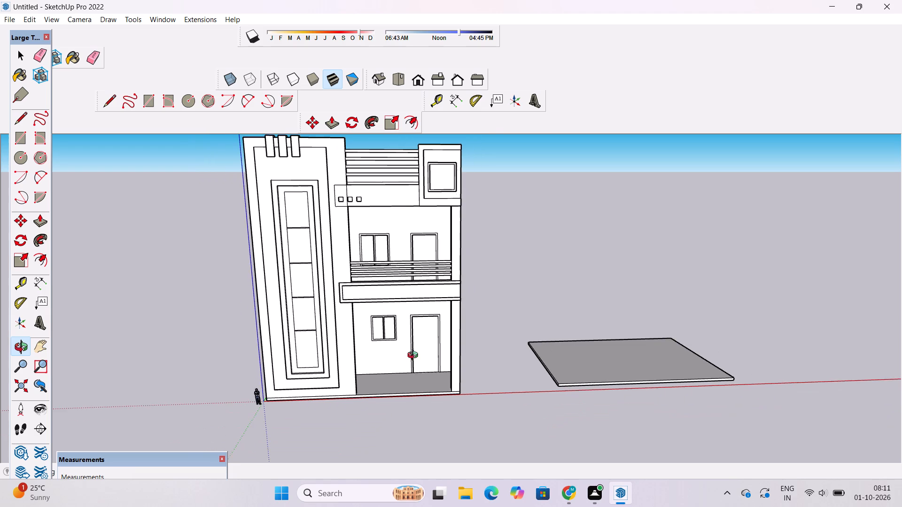
pyautogui.keyDown('shift'); pyautogui.moveTo(418, 368); pyautogui.dragTo(425, 339); pyautogui.keyUp('shift')
pyautogui.scroll(2, 424, 321)
pyautogui.keyDown('shift'); pyautogui.moveTo(424, 320); pyautogui.dragTo(415, 332); pyautogui.keyUp('shift')
pyautogui.scroll(-2, 414, 332)
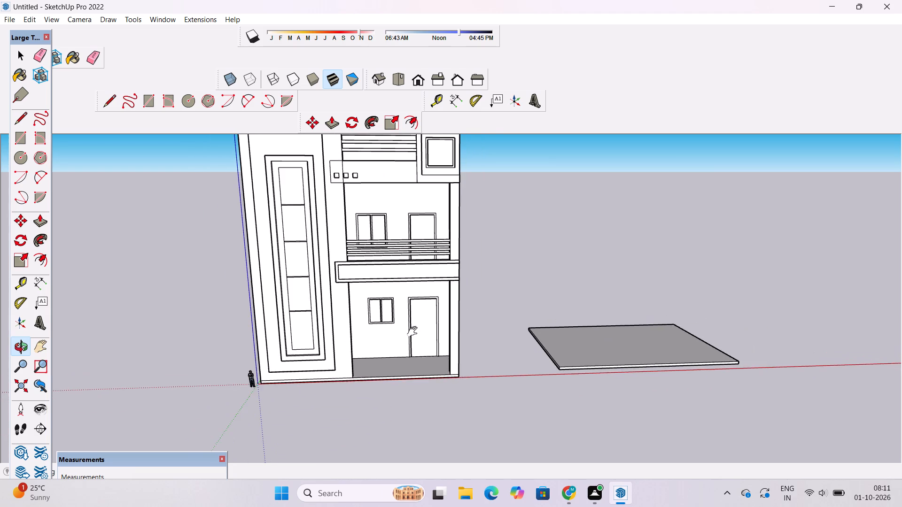
pyautogui.keyDown('shift'); pyautogui.moveTo(414, 332); pyautogui.dragTo(415, 346); pyautogui.keyUp('shift')
pyautogui.keyDown('shift'); pyautogui.moveTo(417, 349); pyautogui.dragTo(414, 362); pyautogui.keyUp('shift')
pyautogui.keyDown('shift'); pyautogui.scroll(-3, 413, 361); pyautogui.keyUp('shift')
pyautogui.moveTo(415, 363); pyautogui.dragTo(415, 353)
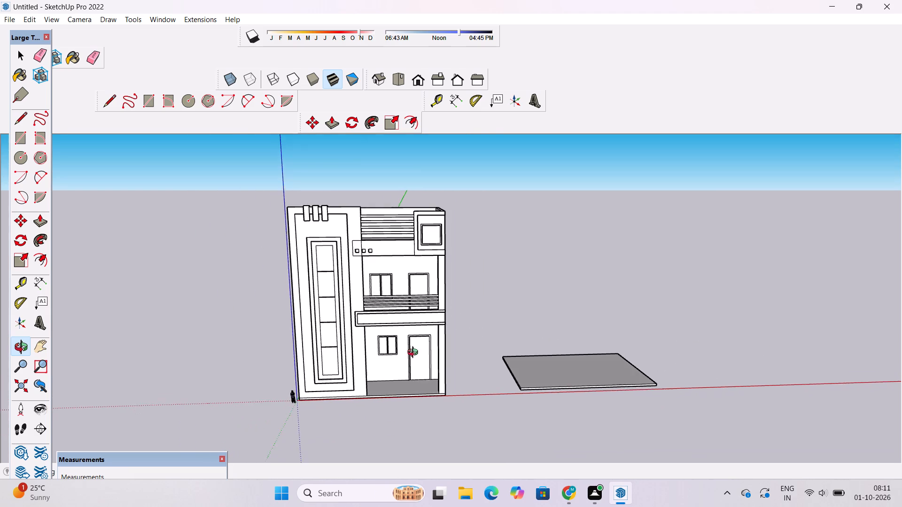
pyautogui.moveTo(415, 353); pyautogui.dragTo(420, 315)
pyautogui.moveTo(428, 351); pyautogui.dragTo(387, 239)
pyautogui.moveTo(404, 328); pyautogui.dragTo(413, 425)
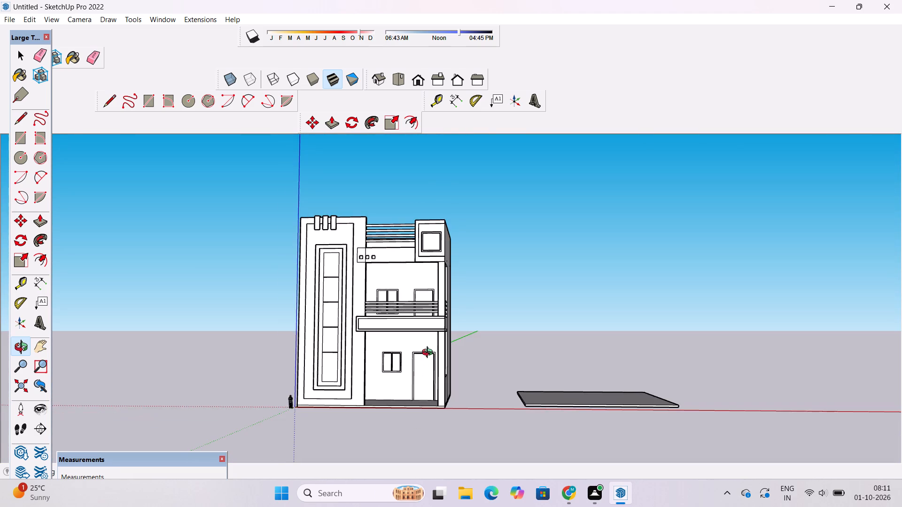
pyautogui.scroll(2, 429, 353)
pyautogui.keyDown('shift'); pyautogui.moveTo(433, 375); pyautogui.dragTo(433, 328); pyautogui.keyUp('shift')
pyautogui.moveTo(474, 323); pyautogui.dragTo(302, 339)
pyautogui.moveTo(347, 366); pyautogui.dragTo(540, 379)
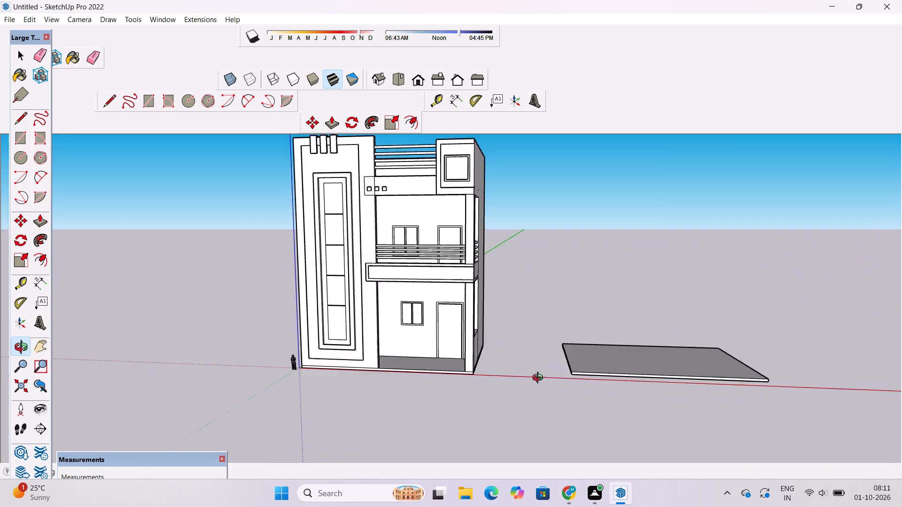
pyautogui.moveTo(540, 379); pyautogui.dragTo(547, 376)
# Examine the ground-floor porch opening, its floor and side walls from the front and from above.
pyautogui.scroll(4, 500, 367)
pyautogui.scroll(3, 428, 367)
pyautogui.keyDown('shift'); pyautogui.moveTo(428, 367); pyautogui.dragTo(435, 353); pyautogui.keyUp('shift')
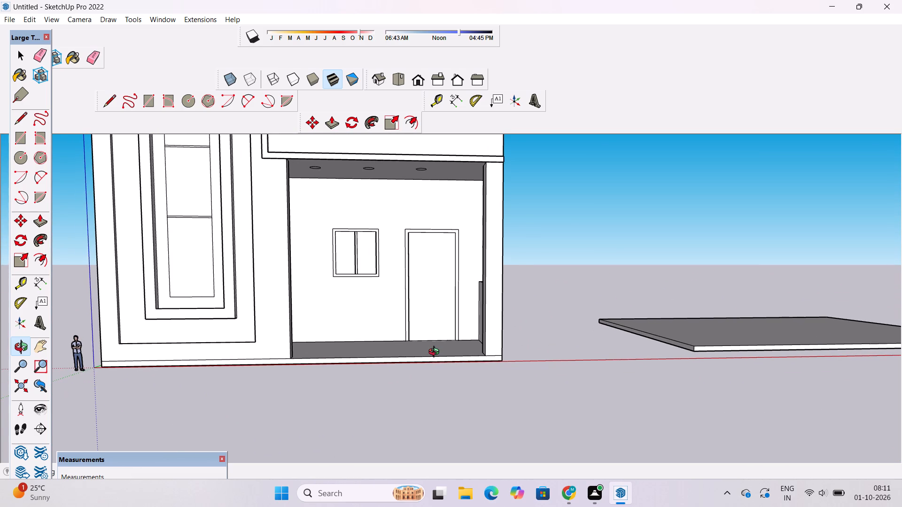
pyautogui.keyDown('shift'); pyautogui.scroll(-3, 422, 356); pyautogui.keyUp('shift')
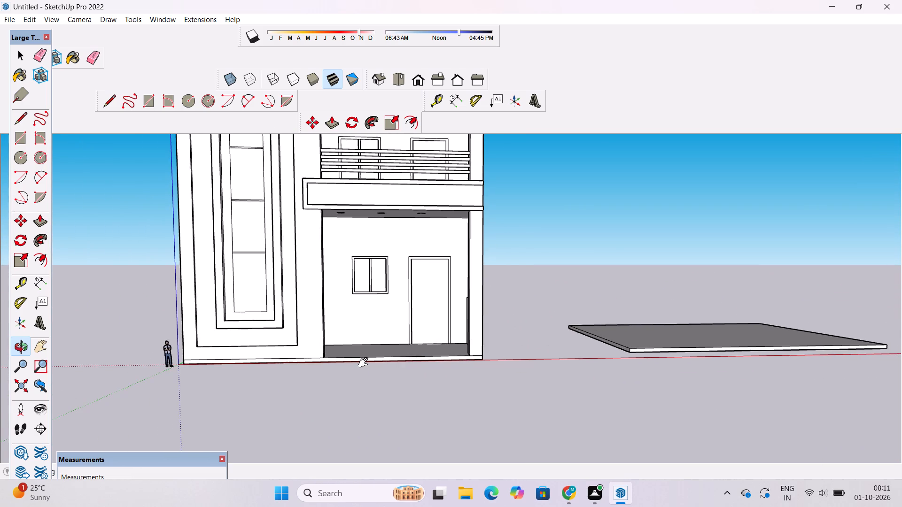
pyautogui.keyDown('shift'); pyautogui.moveTo(364, 374); pyautogui.dragTo(350, 445); pyautogui.keyUp('shift')
pyautogui.scroll(9, 363, 386)
pyautogui.moveTo(383, 372); pyautogui.dragTo(268, 407)
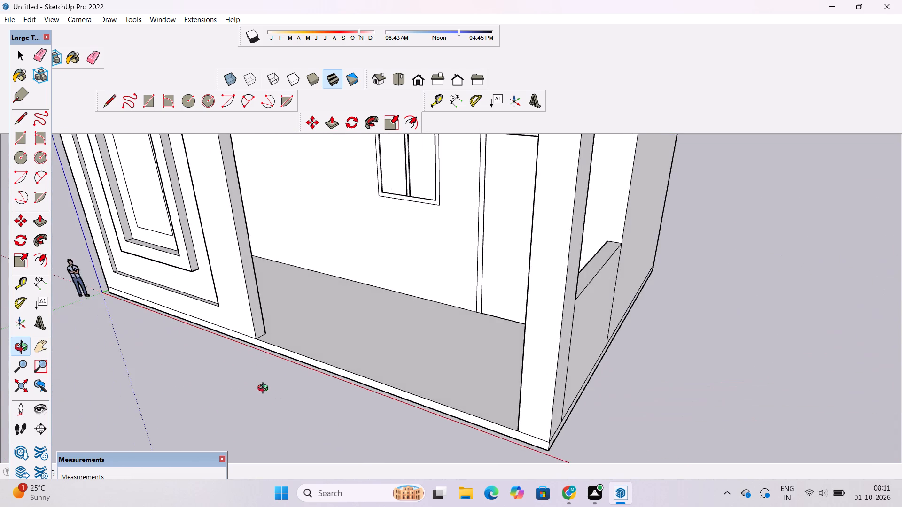
pyautogui.scroll(-4, 265, 388)
pyautogui.moveTo(272, 388); pyautogui.dragTo(476, 392)
pyautogui.keyDown('shift'); pyautogui.moveTo(486, 392); pyautogui.dragTo(398, 407); pyautogui.keyUp('shift')
pyautogui.moveTo(392, 407); pyautogui.dragTo(286, 405)
pyautogui.keyDown('shift'); pyautogui.moveTo(285, 399); pyautogui.dragTo(364, 432); pyautogui.keyUp('shift')
pyautogui.scroll(-2, 365, 422)
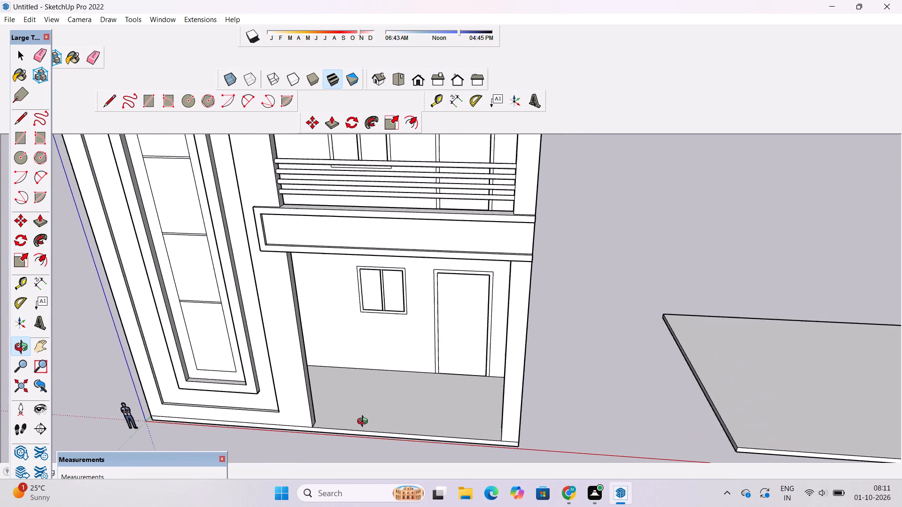
pyautogui.scroll(-3, 365, 422)
pyautogui.moveTo(365, 422); pyautogui.dragTo(365, 406)
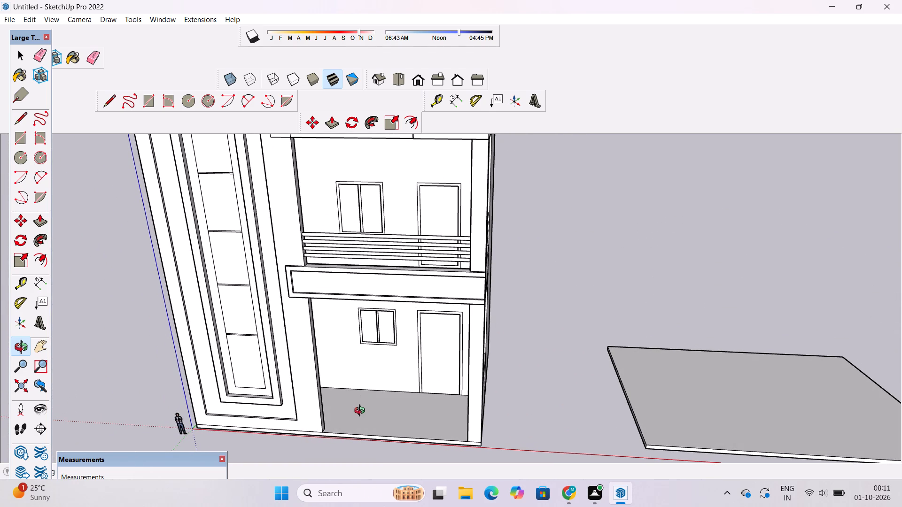
pyautogui.keyDown('shift'); pyautogui.moveTo(363, 413); pyautogui.dragTo(389, 415); pyautogui.keyUp('shift')
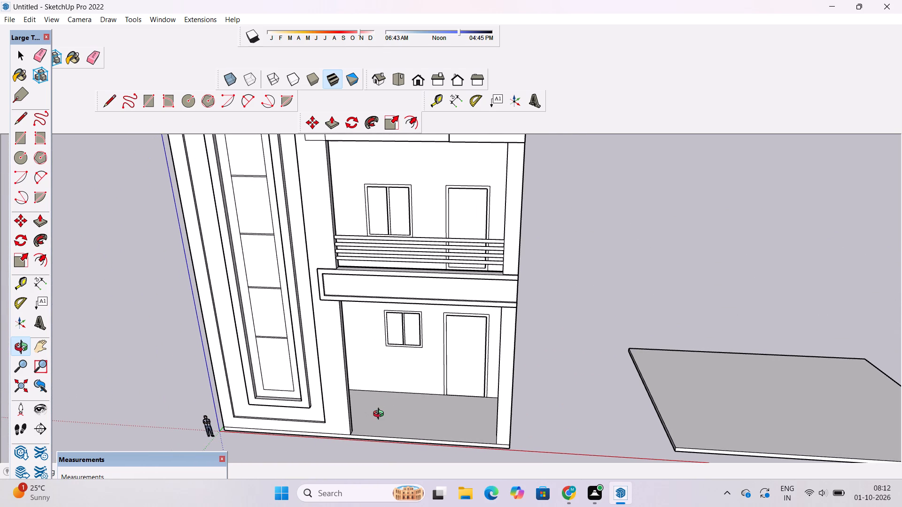
pyautogui.scroll(3, 378, 408)
pyautogui.keyDown('shift'); pyautogui.moveTo(378, 408); pyautogui.dragTo(370, 364); pyautogui.keyUp('shift')
pyautogui.moveTo(363, 393); pyautogui.dragTo(382, 453)
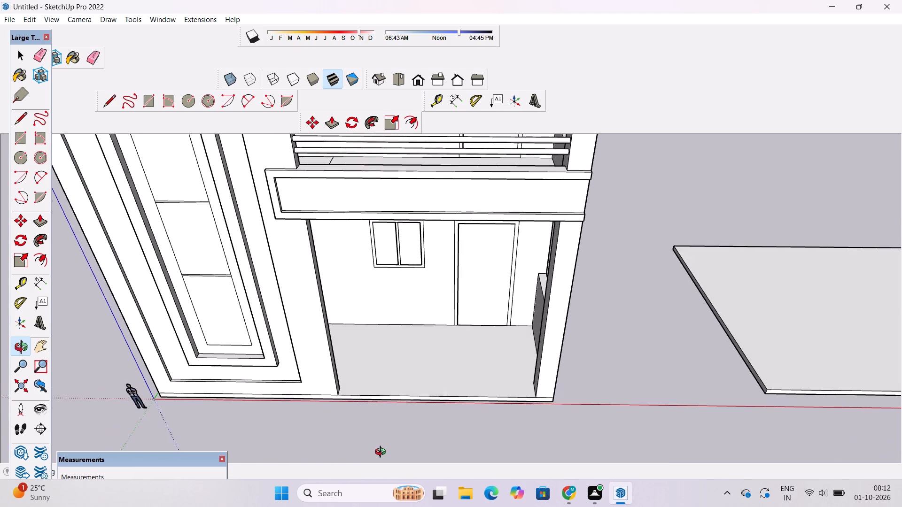
pyautogui.moveTo(382, 453); pyautogui.dragTo(382, 455)
pyautogui.moveTo(378, 419); pyautogui.dragTo(381, 430)
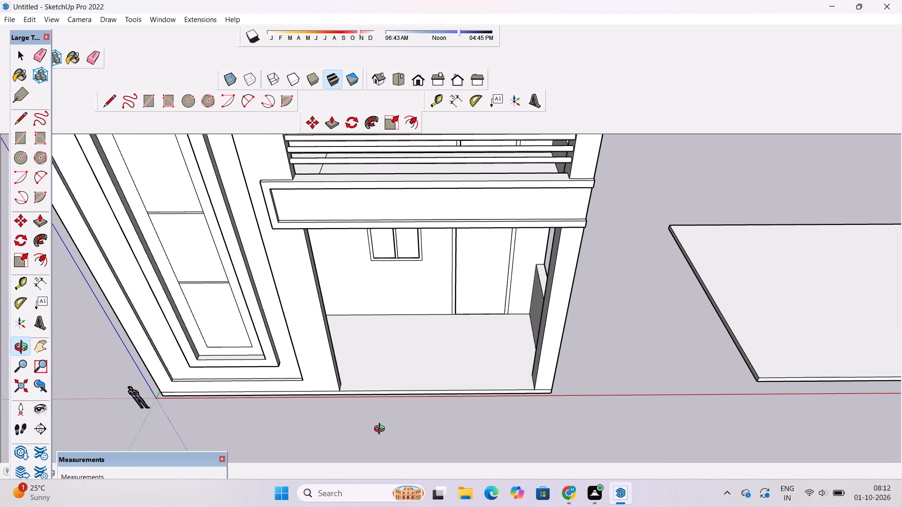
# Draw a narrow rectangle about 7.5" by 35' on the ground-floor porch floor near its front edge, spanning between the side walls.
pyautogui.press('r')
pyautogui.scroll(6, 355, 388)
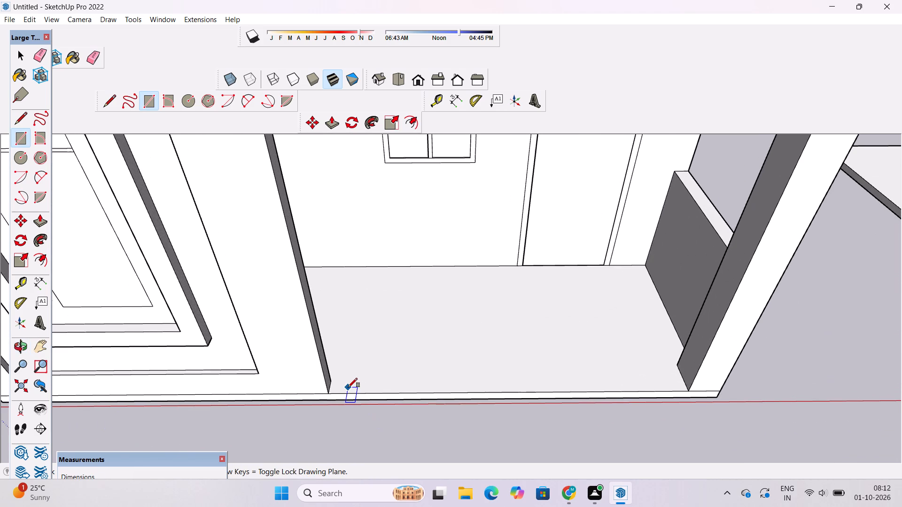
pyautogui.scroll(6, 345, 385)
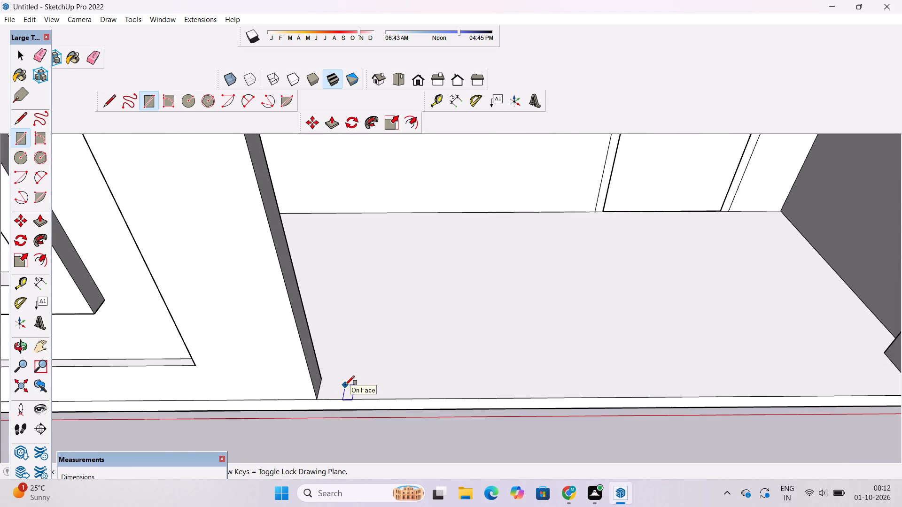
pyautogui.scroll(4, 345, 385)
pyautogui.scroll(1, 298, 392)
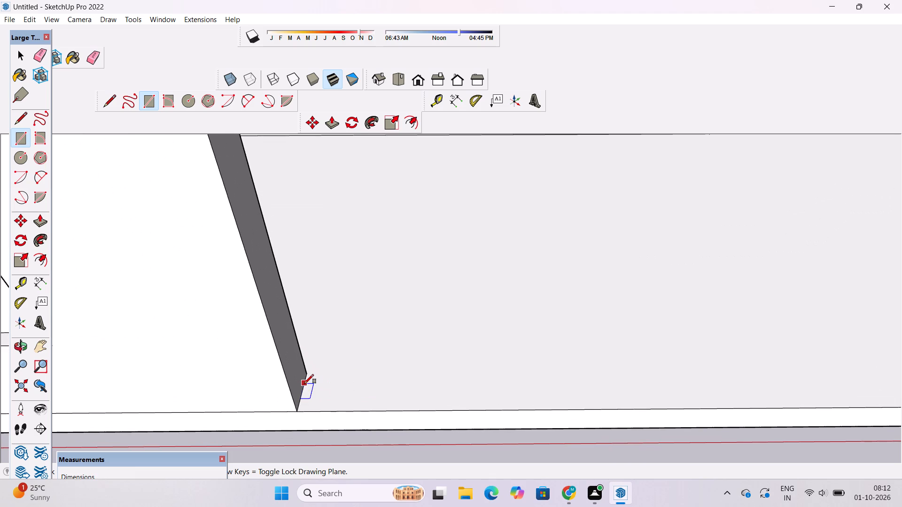
pyautogui.click(304, 384)
pyautogui.scroll(-12, 304, 384)
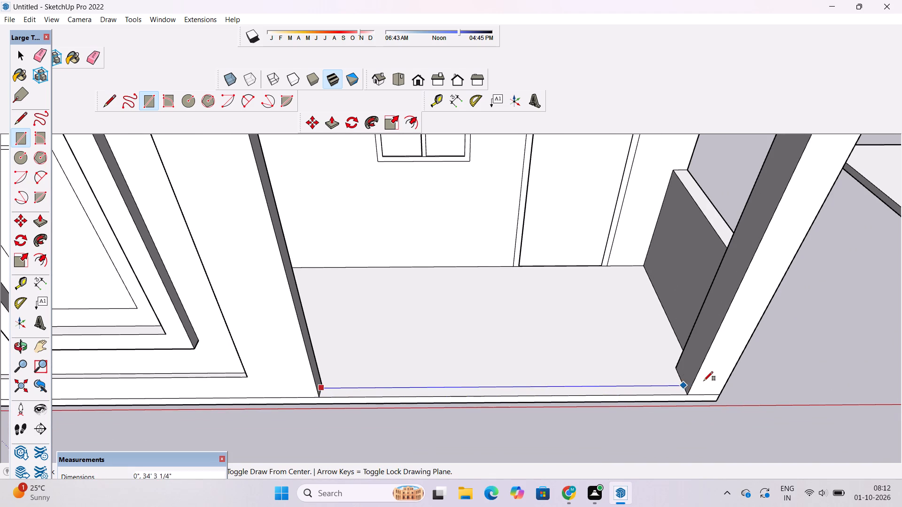
pyautogui.scroll(10, 704, 381)
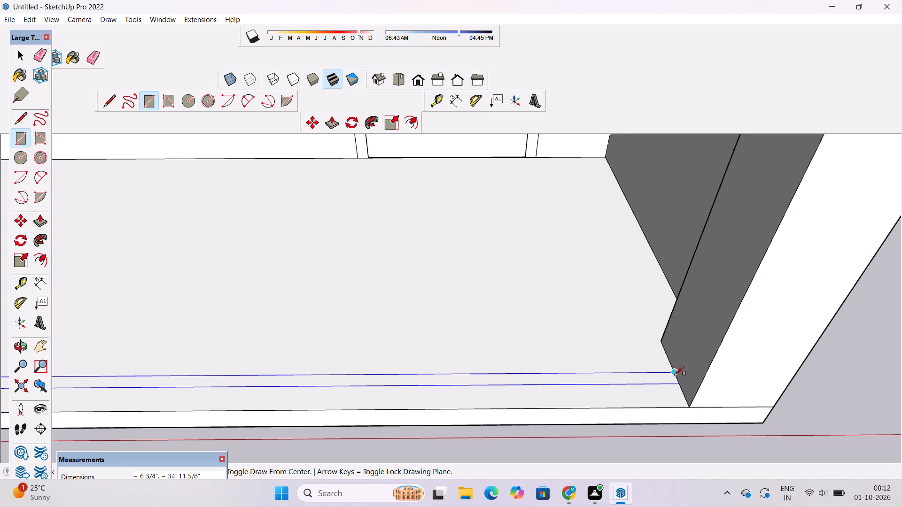
pyautogui.scroll(-3, 674, 376)
pyautogui.scroll(1, 674, 376)
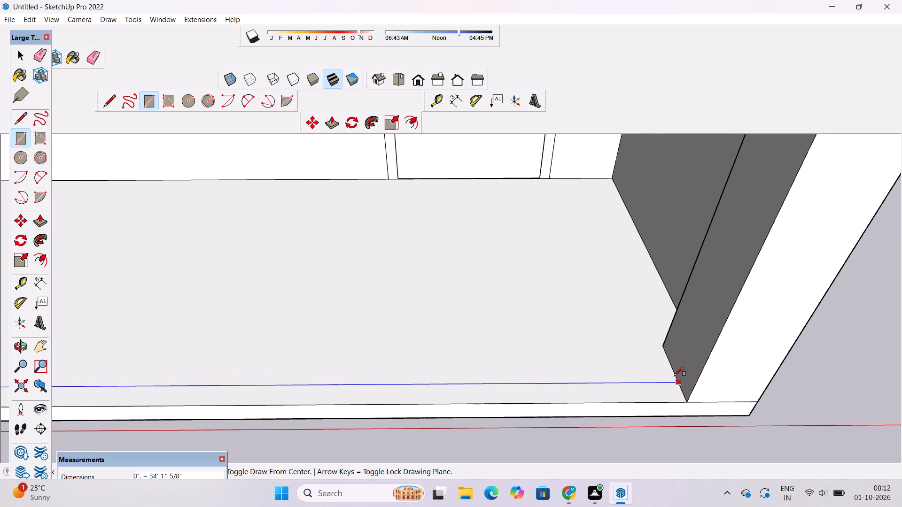
pyautogui.scroll(-1, 674, 376)
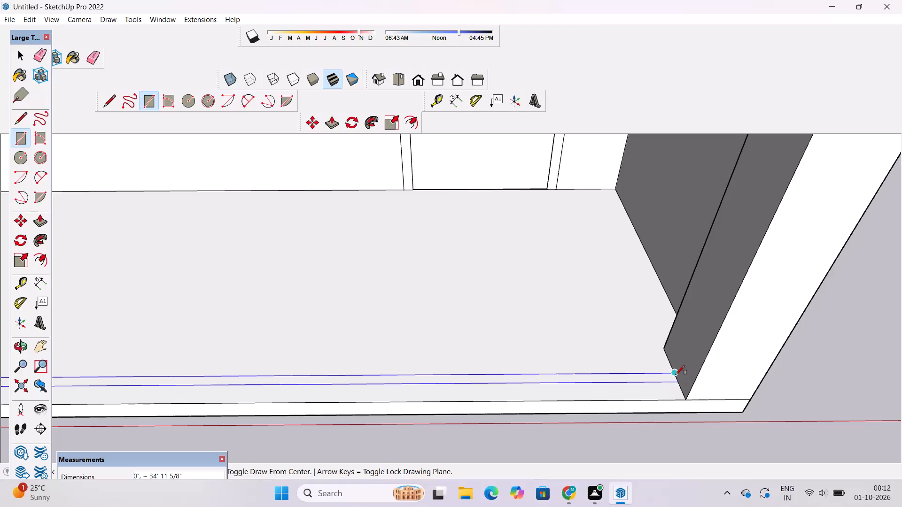
pyautogui.scroll(-3, 676, 375)
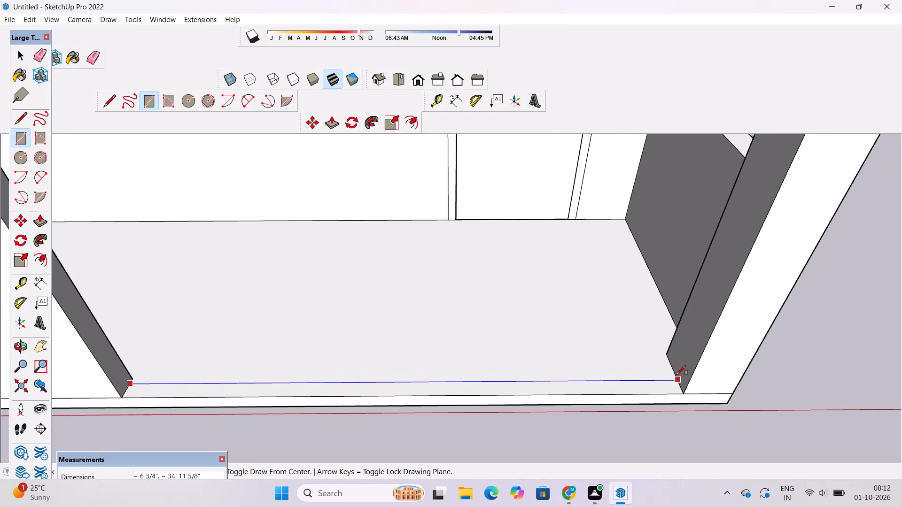
pyautogui.scroll(1, 696, 376)
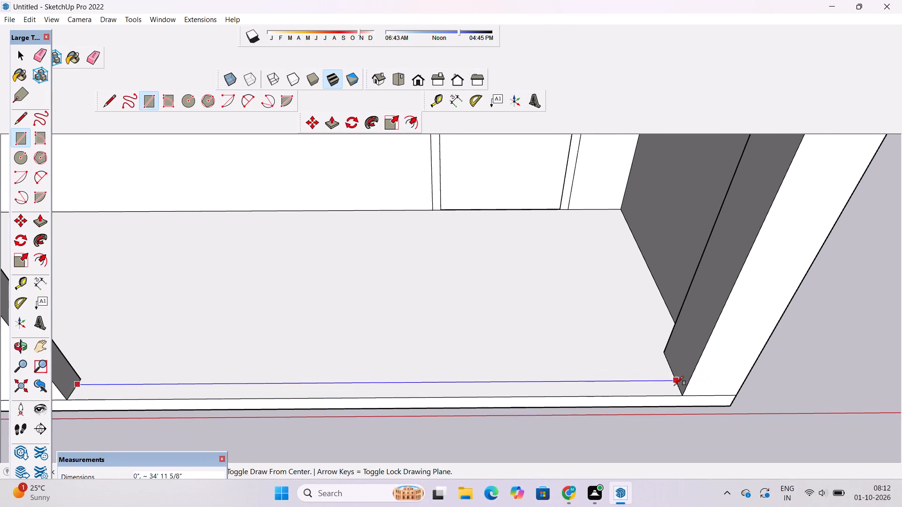
pyautogui.scroll(3, 672, 389)
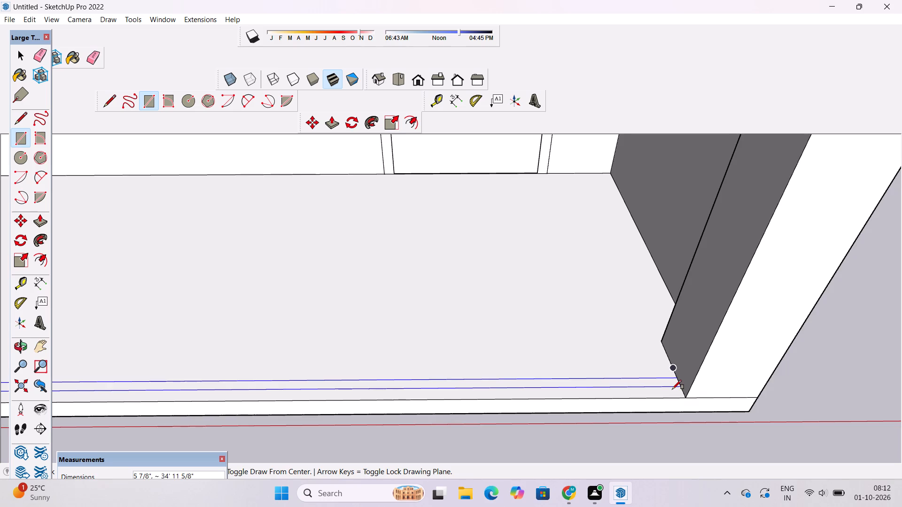
pyautogui.scroll(4, 672, 389)
pyautogui.click(674, 393)
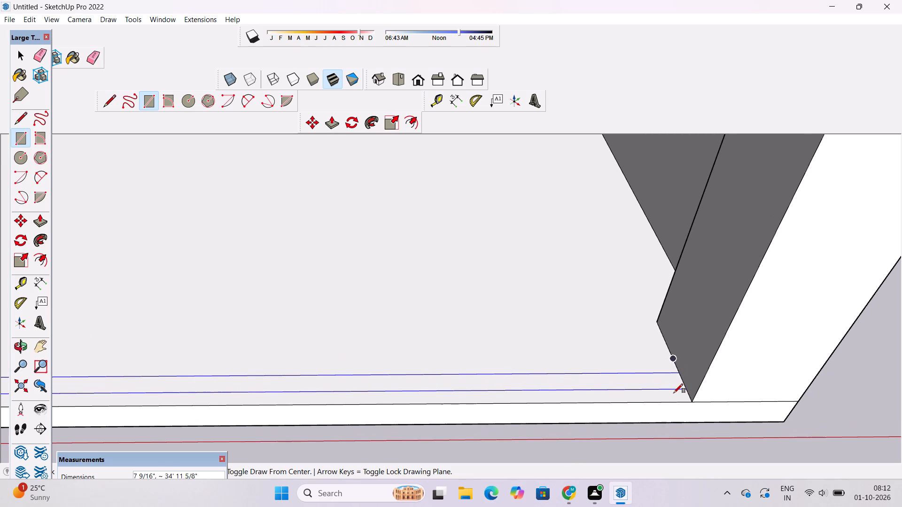
pyautogui.press('space')
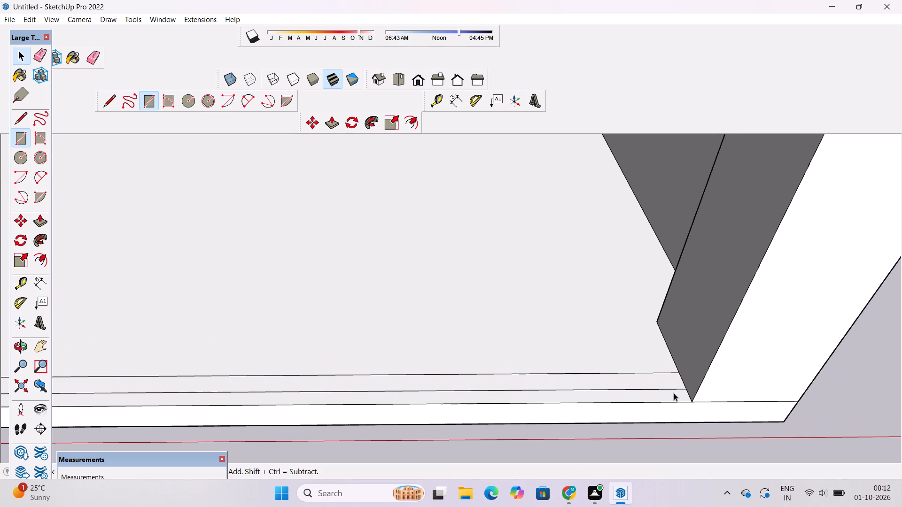
# Push/Pull the narrow rectangle on the ground-floor porch floor up 14' to form a low front wall.
pyautogui.press('p')
pyautogui.scroll(-5, 674, 393)
pyautogui.click(673, 384)
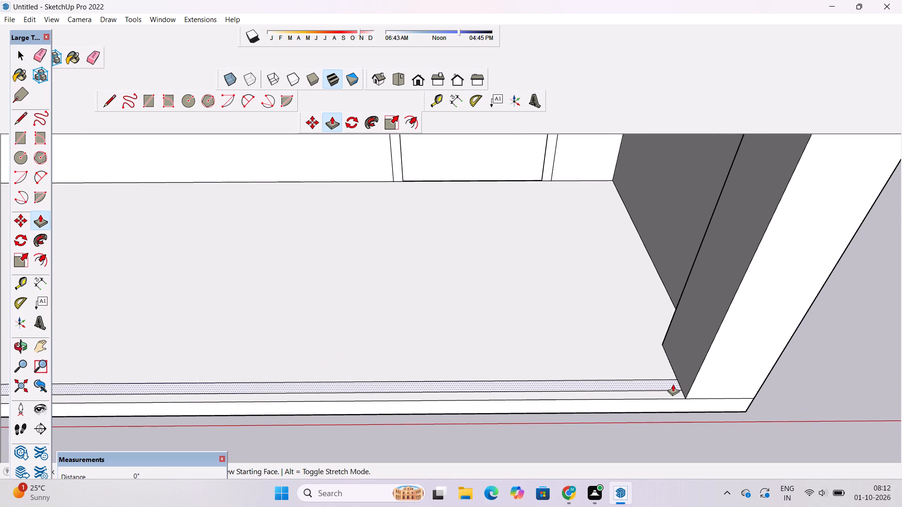
pyautogui.scroll(-13, 669, 371)
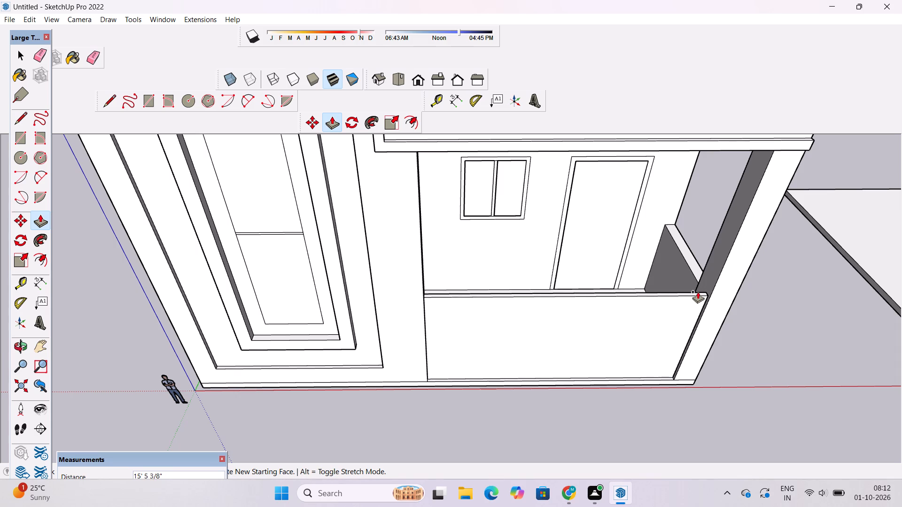
pyautogui.write('14')
pyautogui.press("'")
pyautogui.press('Return')
# Examine the whole building with its new porch front wall from several angles and distances.
pyautogui.press('o')
pyautogui.scroll(-7, 681, 295)
pyautogui.moveTo(689, 343); pyautogui.dragTo(571, 261)
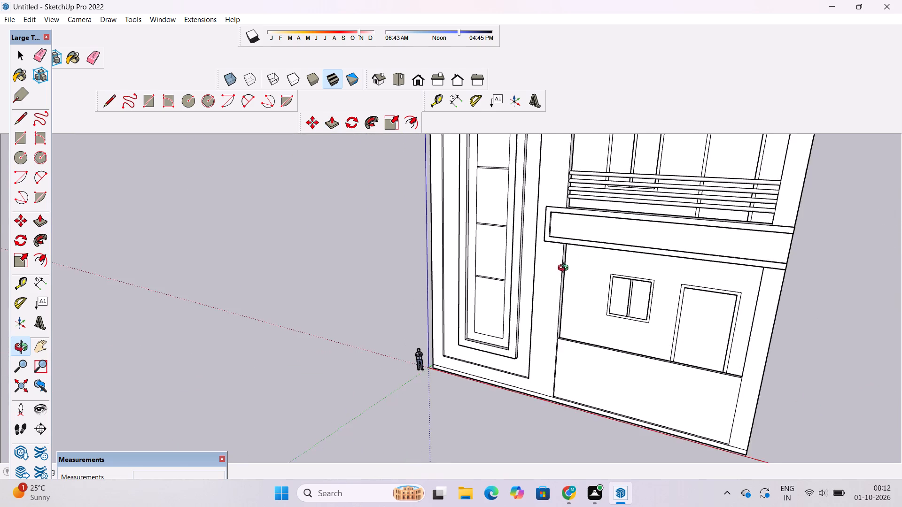
pyautogui.scroll(-6, 565, 270)
pyautogui.moveTo(577, 353); pyautogui.dragTo(642, 326)
pyautogui.keyDown('shift'); pyautogui.moveTo(671, 333); pyautogui.dragTo(552, 333); pyautogui.keyUp('shift')
pyautogui.scroll(-6, 551, 330)
pyautogui.moveTo(550, 369); pyautogui.dragTo(573, 323)
pyautogui.scroll(-3, 573, 318)
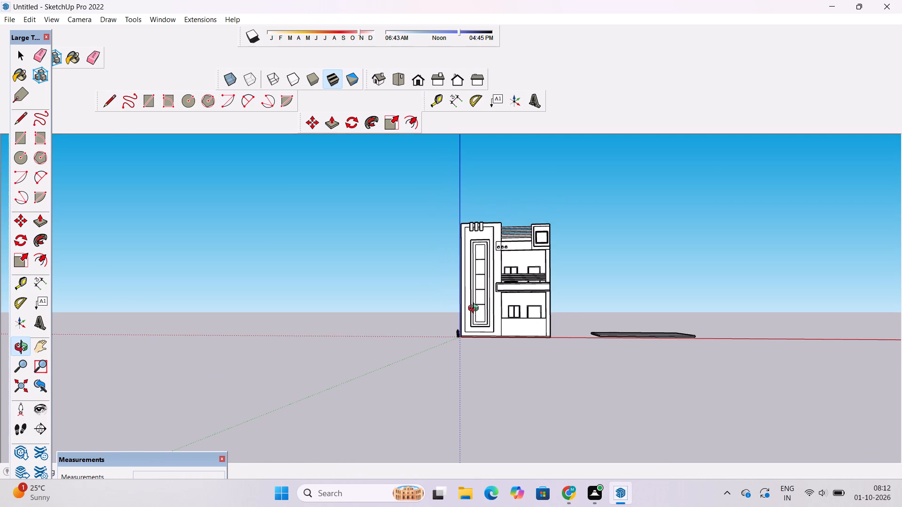
pyautogui.moveTo(468, 272); pyautogui.dragTo(620, 392)
pyautogui.scroll(6, 505, 246)
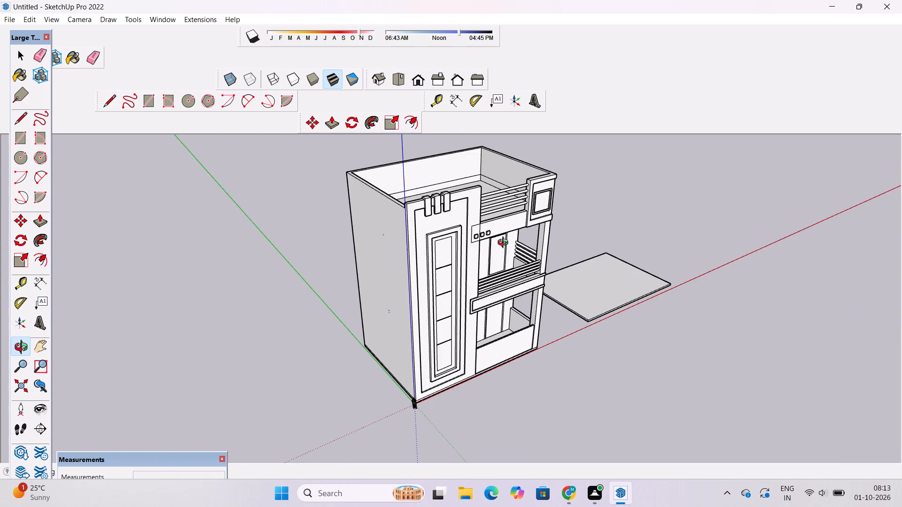
pyautogui.moveTo(571, 270); pyautogui.dragTo(515, 267)
pyautogui.scroll(-4, 515, 266)
pyautogui.keyDown('shift'); pyautogui.moveTo(572, 260); pyautogui.dragTo(518, 272); pyautogui.keyUp('shift')
pyautogui.scroll(2, 498, 278)
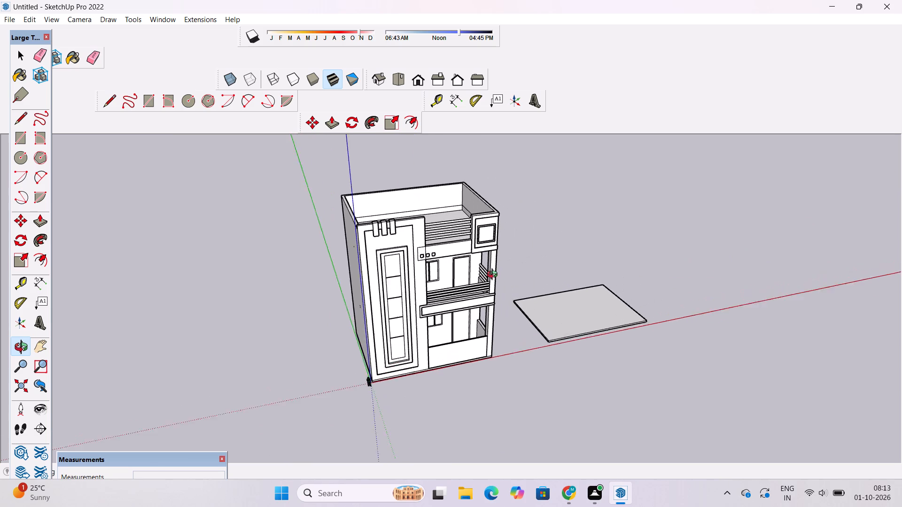
pyautogui.scroll(1, 494, 276)
pyautogui.scroll(-2, 491, 274)
pyautogui.moveTo(534, 289); pyautogui.dragTo(486, 292)
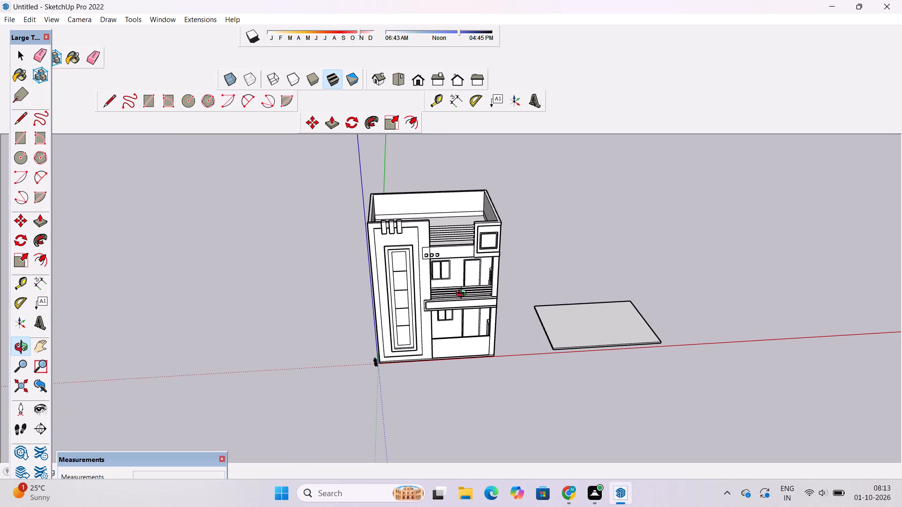
pyautogui.scroll(-4, 467, 289)
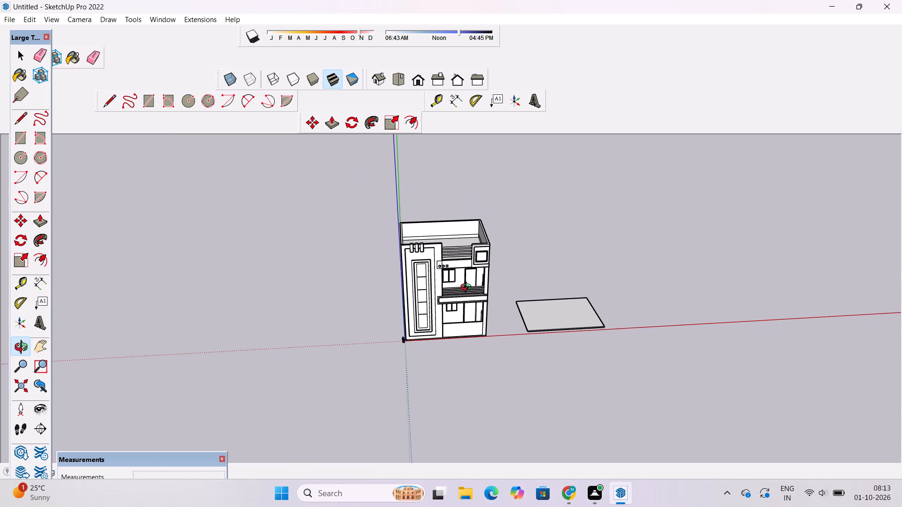
pyautogui.scroll(-1, 468, 288)
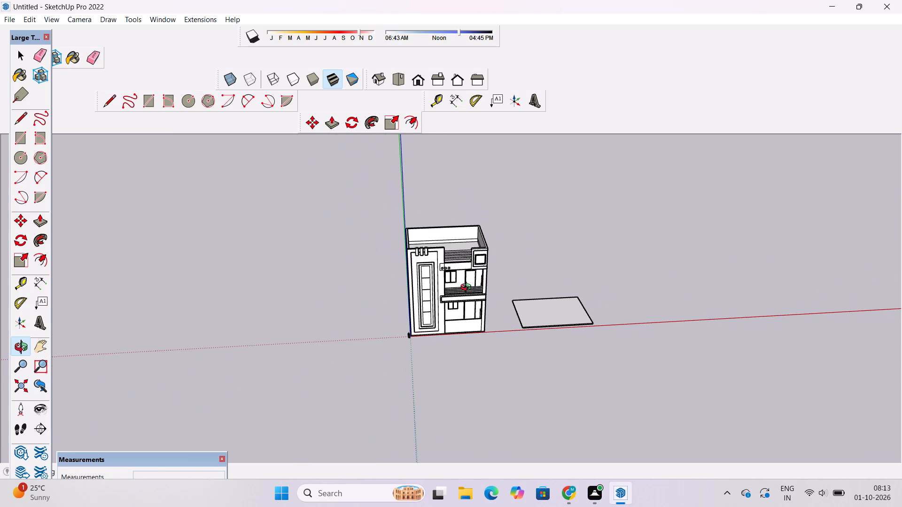
pyautogui.keyDown('shift'); pyautogui.moveTo(468, 288); pyautogui.dragTo(445, 308); pyautogui.keyUp('shift')
pyautogui.moveTo(428, 331); pyautogui.dragTo(476, 314)
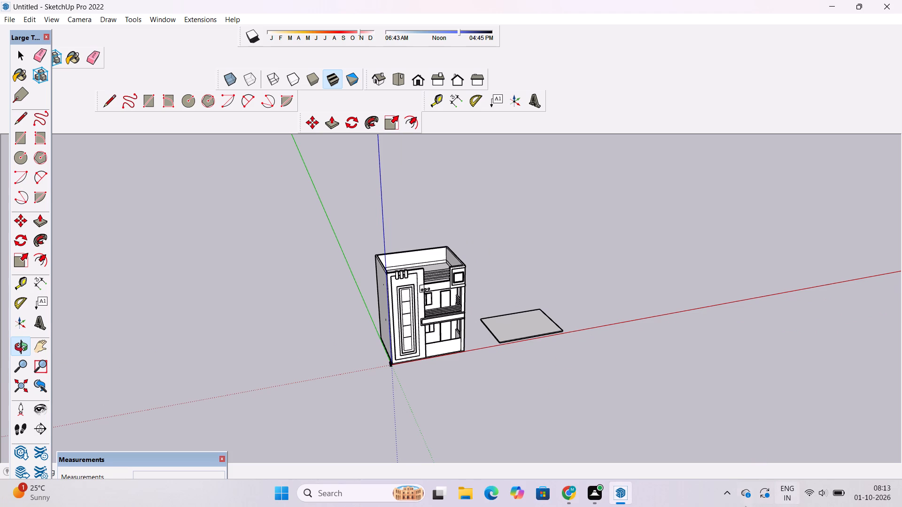
pyautogui.scroll(-5, 424, 347)
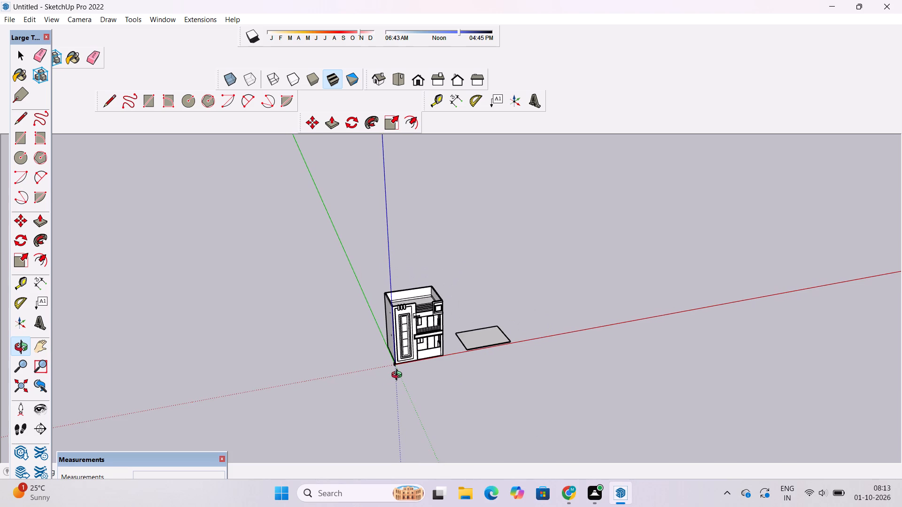
pyautogui.scroll(-3, 405, 354)
pyautogui.keyDown('shift'); pyautogui.moveTo(414, 364); pyautogui.dragTo(397, 298); pyautogui.keyUp('shift')
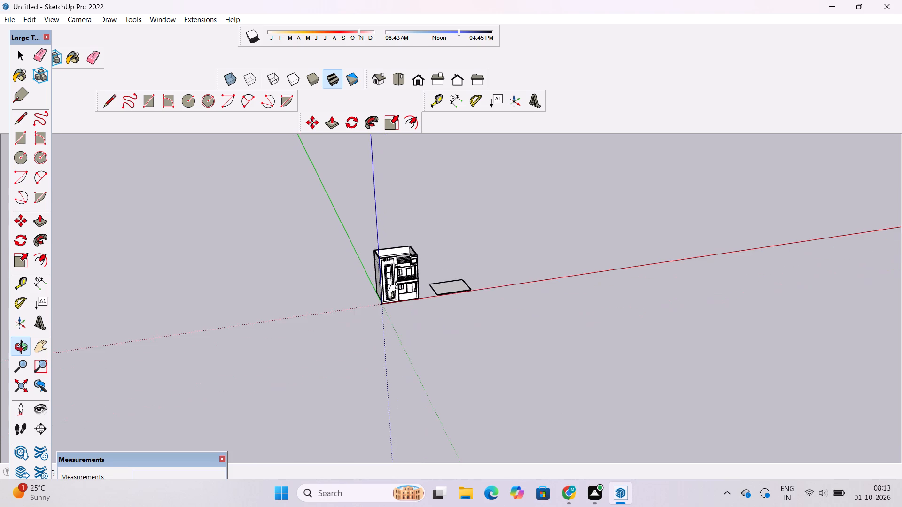
# Examine the front facade and the separate flat slab beside the house from several heights and angles.
pyautogui.scroll(4, 399, 283)
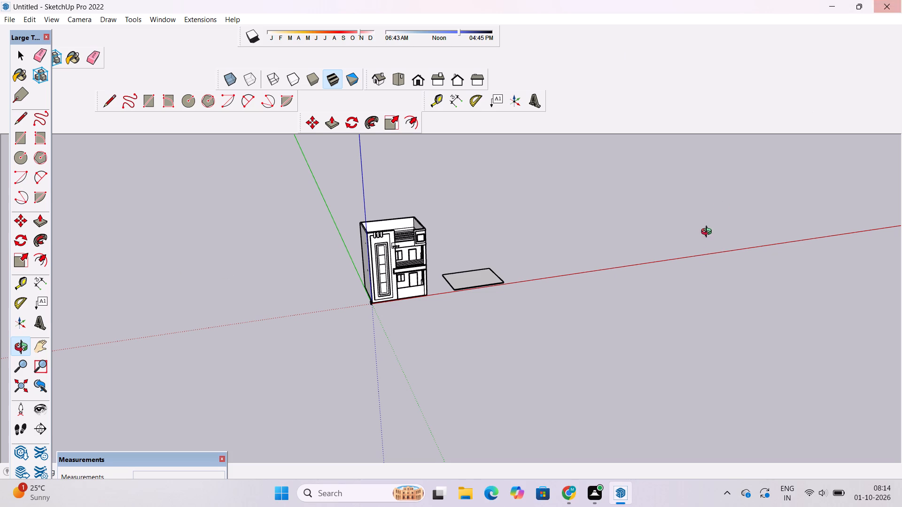
pyautogui.scroll(20, 595, 268)
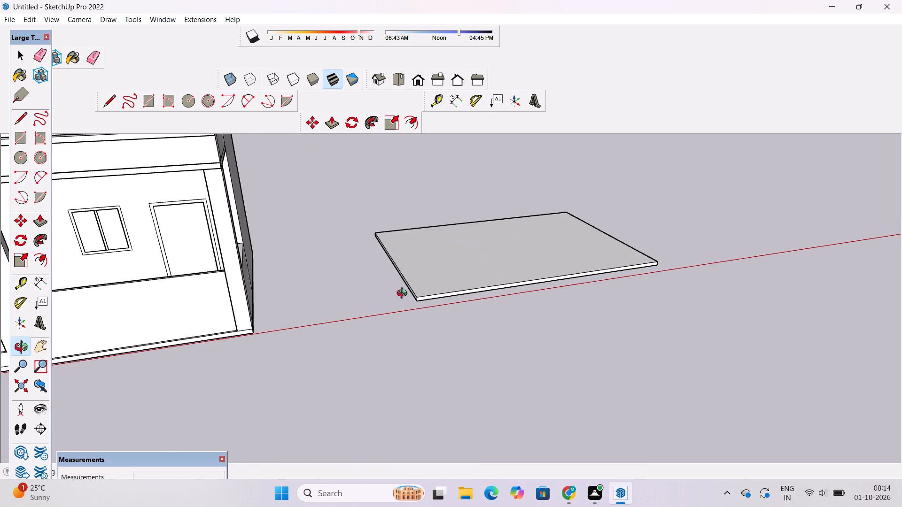
pyautogui.scroll(-7, 404, 294)
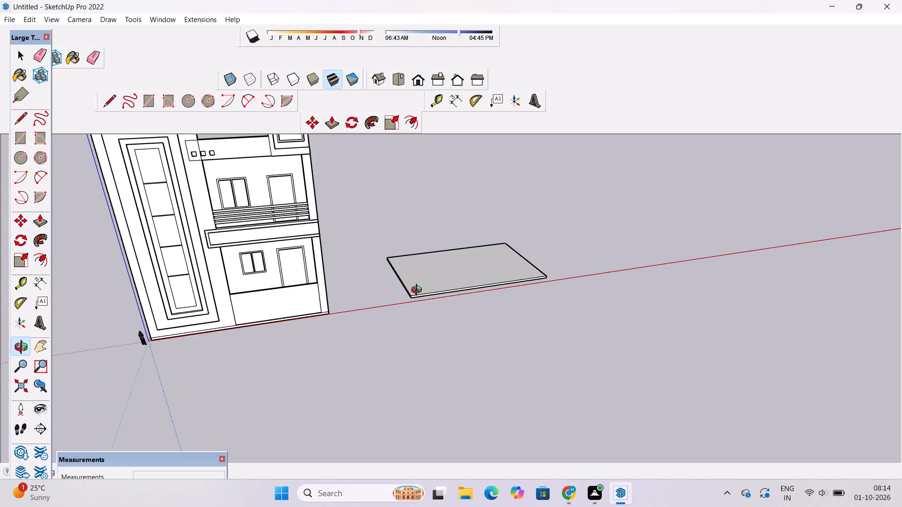
pyautogui.scroll(-4, 419, 291)
pyautogui.keyDown('shift'); pyautogui.moveTo(421, 287); pyautogui.dragTo(425, 353); pyautogui.keyUp('shift')
pyautogui.scroll(3, 423, 350)
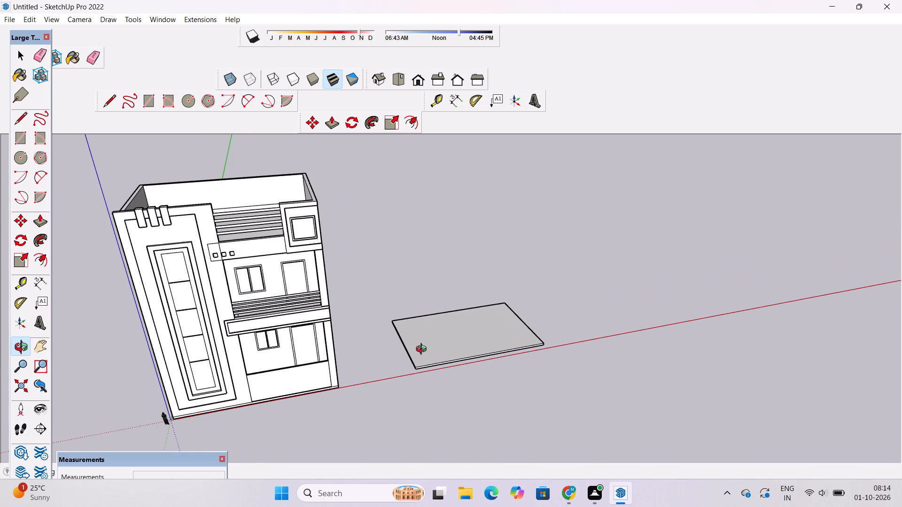
pyautogui.scroll(-6, 422, 348)
pyautogui.scroll(6, 424, 362)
pyautogui.moveTo(425, 369); pyautogui.dragTo(451, 319)
pyautogui.scroll(6, 428, 366)
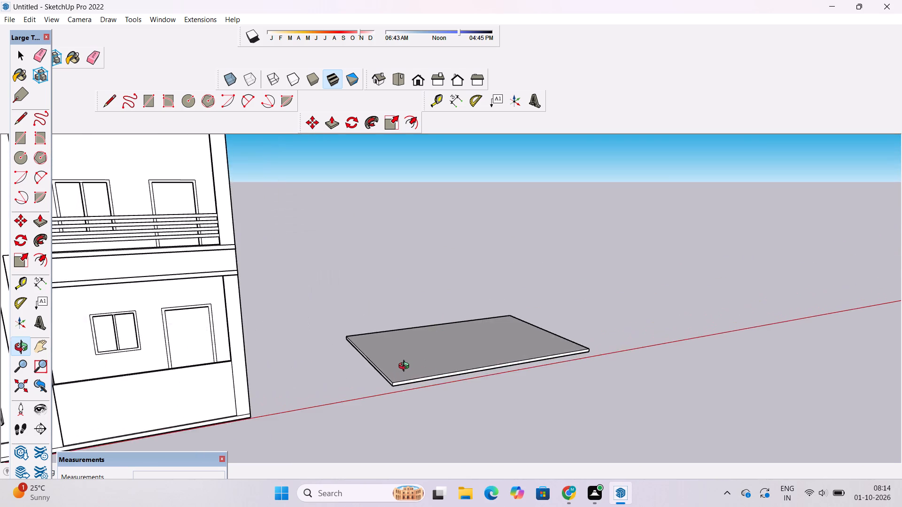
pyautogui.scroll(6, 406, 367)
pyautogui.scroll(-7, 406, 367)
pyautogui.moveTo(454, 352); pyautogui.dragTo(402, 382)
pyautogui.scroll(-4, 402, 382)
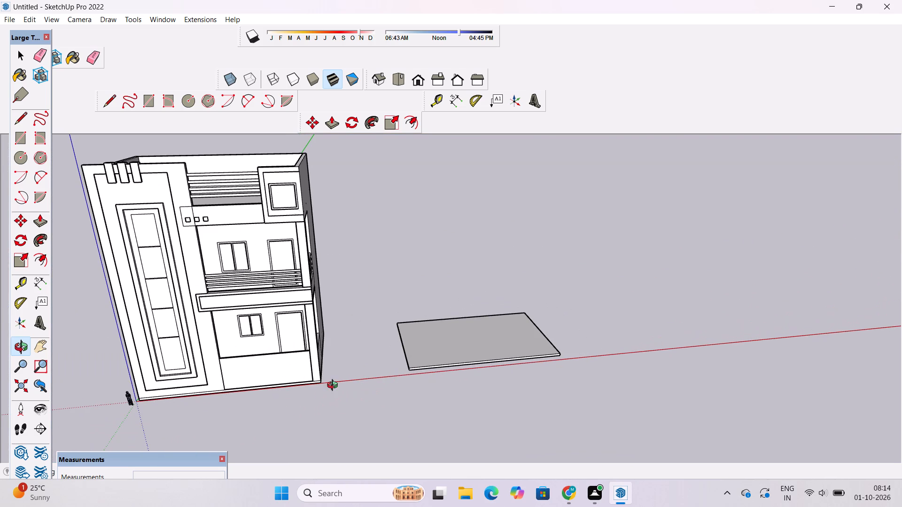
pyautogui.keyDown('shift'); pyautogui.moveTo(334, 386); pyautogui.dragTo(439, 389); pyautogui.keyUp('shift')
pyautogui.scroll(-1, 439, 389)
pyautogui.scroll(3, 411, 385)
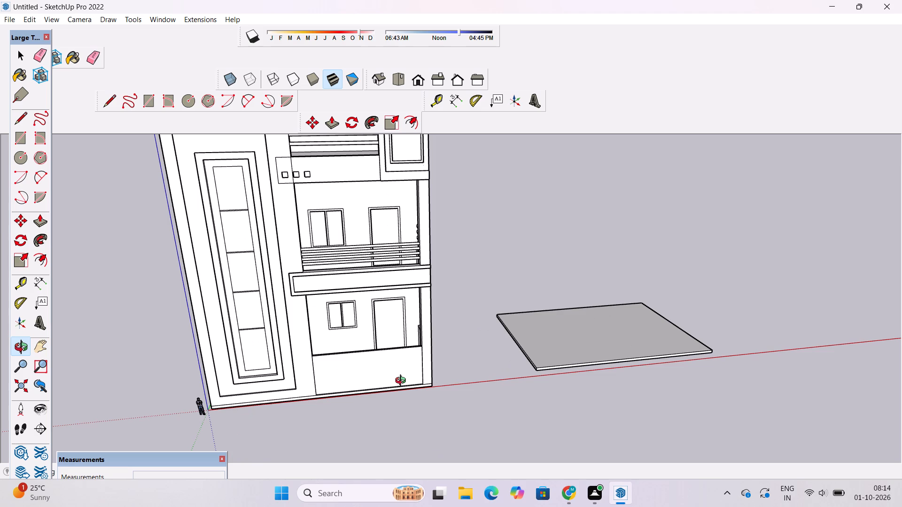
pyautogui.scroll(-3, 398, 349)
pyautogui.scroll(-2, 311, 377)
pyautogui.keyDown('shift'); pyautogui.moveTo(345, 347); pyautogui.dragTo(348, 350); pyautogui.keyUp('shift')
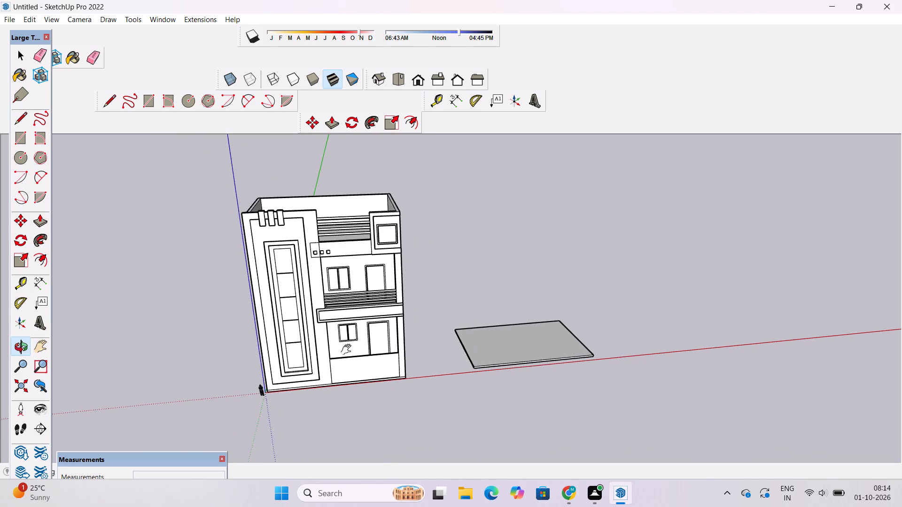
pyautogui.keyDown('shift'); pyautogui.moveTo(348, 350); pyautogui.dragTo(374, 418); pyautogui.keyUp('shift')
pyautogui.keyDown('shift'); pyautogui.moveTo(375, 425); pyautogui.dragTo(405, 368); pyautogui.keyUp('shift')
pyautogui.keyDown('shift'); pyautogui.moveTo(406, 356); pyautogui.dragTo(367, 387); pyautogui.keyUp('shift')
pyautogui.moveTo(373, 423); pyautogui.dragTo(385, 372)
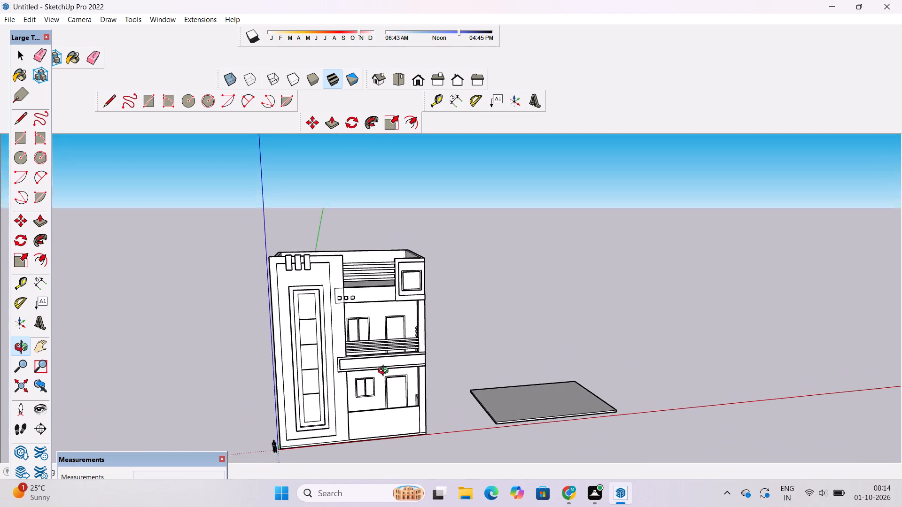
pyautogui.moveTo(385, 372); pyautogui.dragTo(391, 366)
pyautogui.keyDown('shift'); pyautogui.moveTo(377, 384); pyautogui.dragTo(375, 369); pyautogui.keyUp('shift')
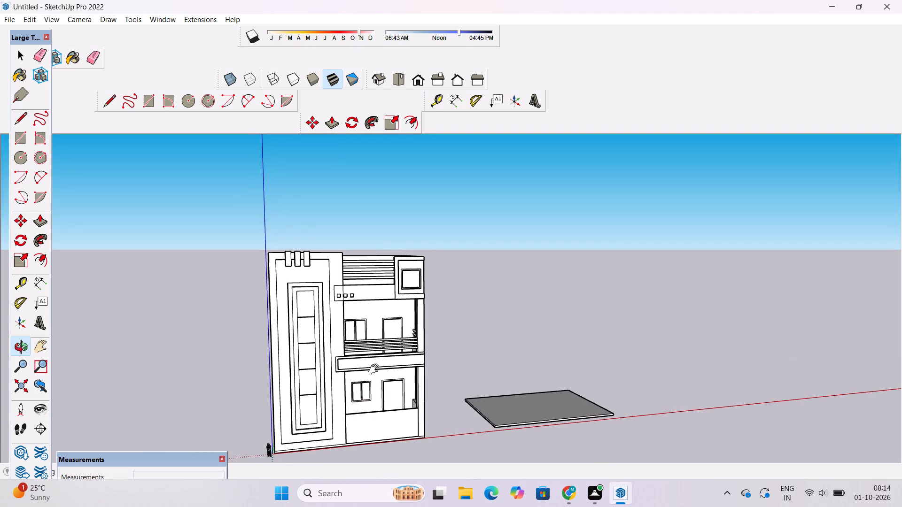
pyautogui.keyDown('shift'); pyautogui.moveTo(375, 369); pyautogui.dragTo(380, 330); pyautogui.keyUp('shift')
pyautogui.moveTo(412, 346); pyautogui.dragTo(388, 397)
# Examine the ground-floor porch front wall up close, especially its bottom edge.
pyautogui.scroll(7, 402, 359)
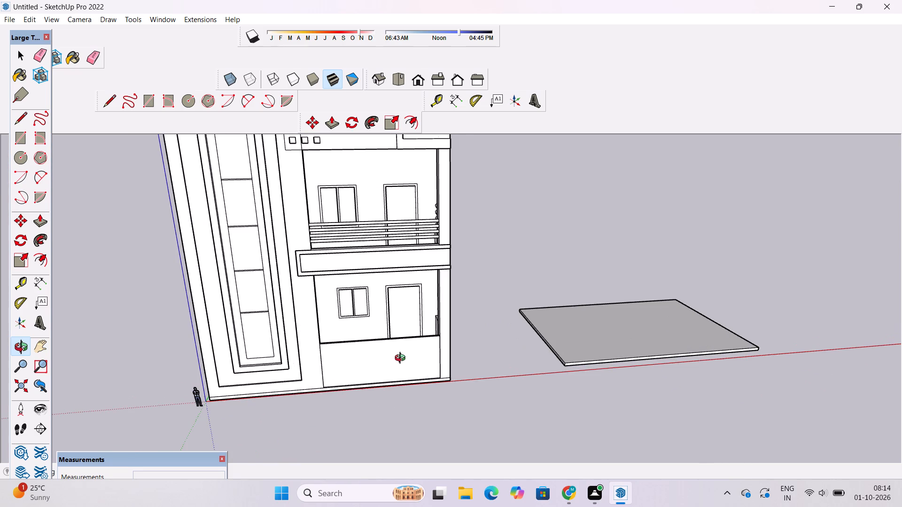
pyautogui.keyDown('shift'); pyautogui.moveTo(402, 359); pyautogui.dragTo(399, 383); pyautogui.keyUp('shift')
pyautogui.keyDown('shift'); pyautogui.scroll(9, 391, 398); pyautogui.keyUp('shift')
pyautogui.keyDown('shift'); pyautogui.moveTo(364, 406); pyautogui.dragTo(371, 367); pyautogui.keyUp('shift')
pyautogui.moveTo(368, 397); pyautogui.dragTo(339, 418)
pyautogui.scroll(4, 336, 411)
pyautogui.moveTo(336, 411); pyautogui.dragTo(364, 407)
pyautogui.keyDown('shift'); pyautogui.moveTo(364, 407); pyautogui.dragTo(370, 420); pyautogui.keyUp('shift')
pyautogui.keyDown('shift'); pyautogui.moveTo(371, 422); pyautogui.dragTo(376, 411); pyautogui.keyUp('shift')
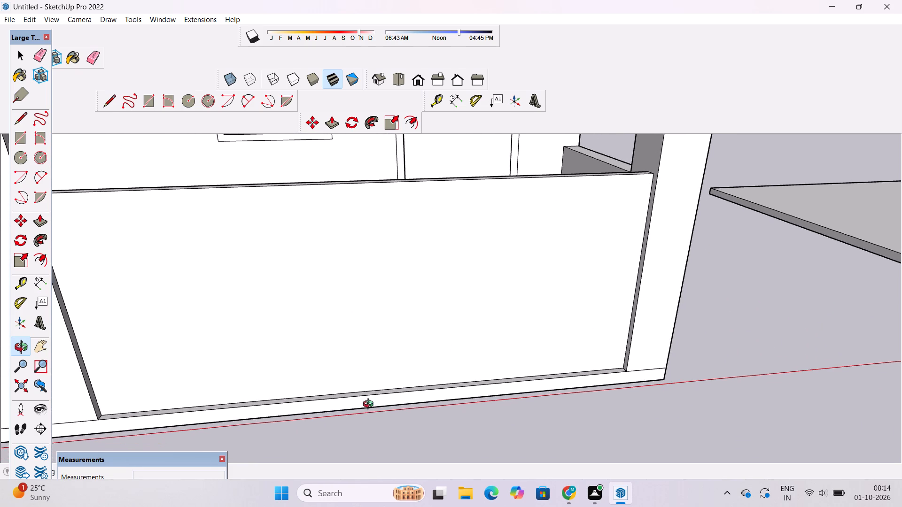
pyautogui.keyDown('shift'); pyautogui.moveTo(363, 402); pyautogui.dragTo(363, 428); pyautogui.keyUp('shift')
pyautogui.scroll(2, 368, 424)
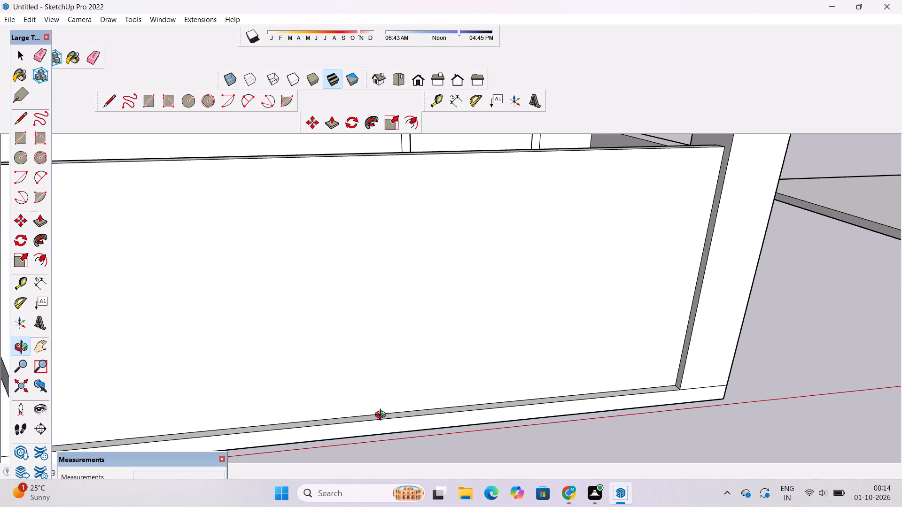
pyautogui.keyDown('shift'); pyautogui.moveTo(383, 414); pyautogui.dragTo(371, 439); pyautogui.keyUp('shift')
pyautogui.moveTo(371, 439); pyautogui.dragTo(373, 422)
pyautogui.scroll(-6, 374, 415)
pyautogui.keyDown('shift'); pyautogui.click(374, 415); pyautogui.keyUp('shift')
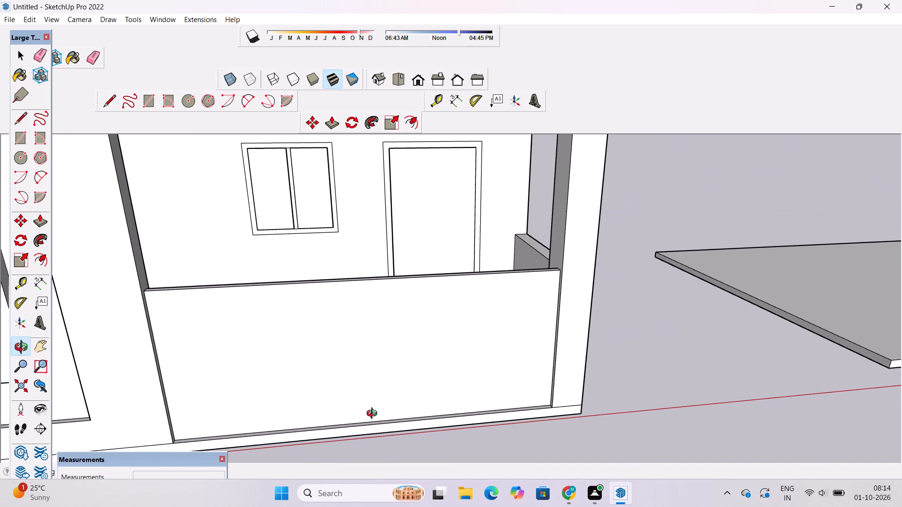
# Draw a narrow vertical rectangle about 9" wide and 14' high, from bottom to top edge near the middle of the porch front wall.
pyautogui.press('r')
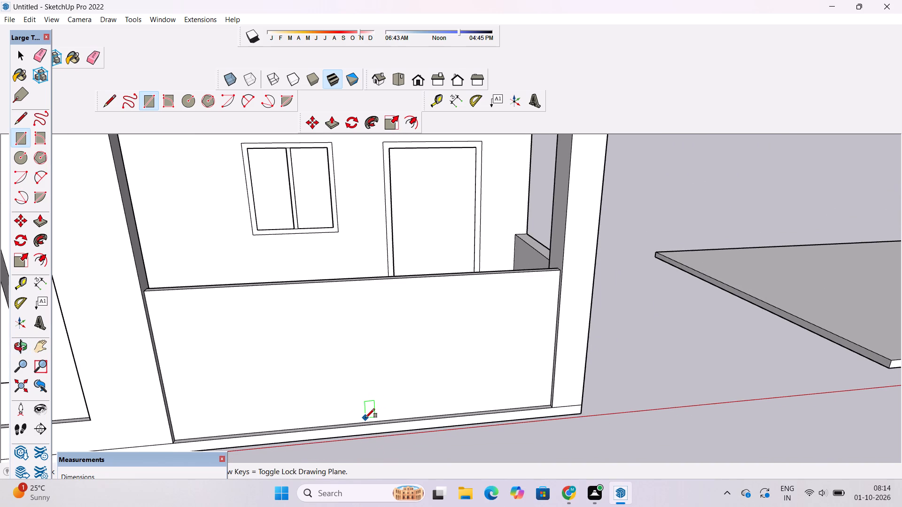
pyautogui.scroll(4, 373, 421)
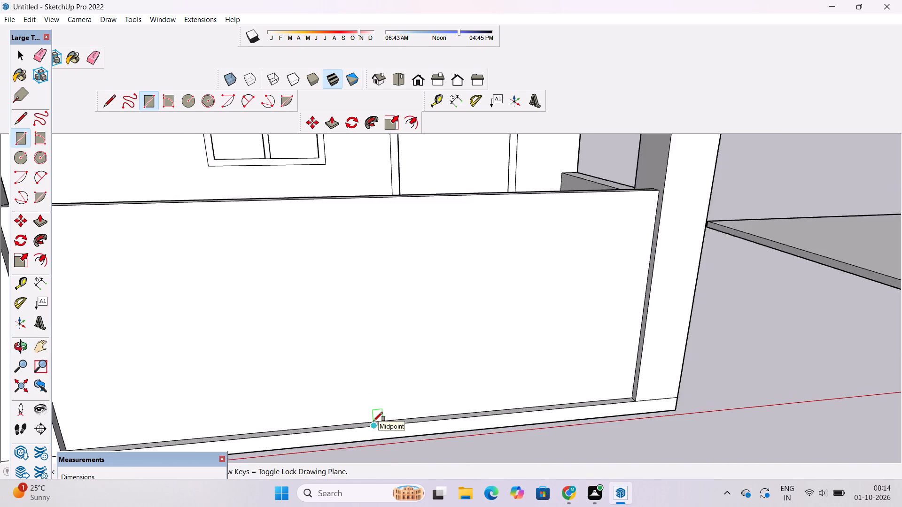
pyautogui.scroll(9, 373, 421)
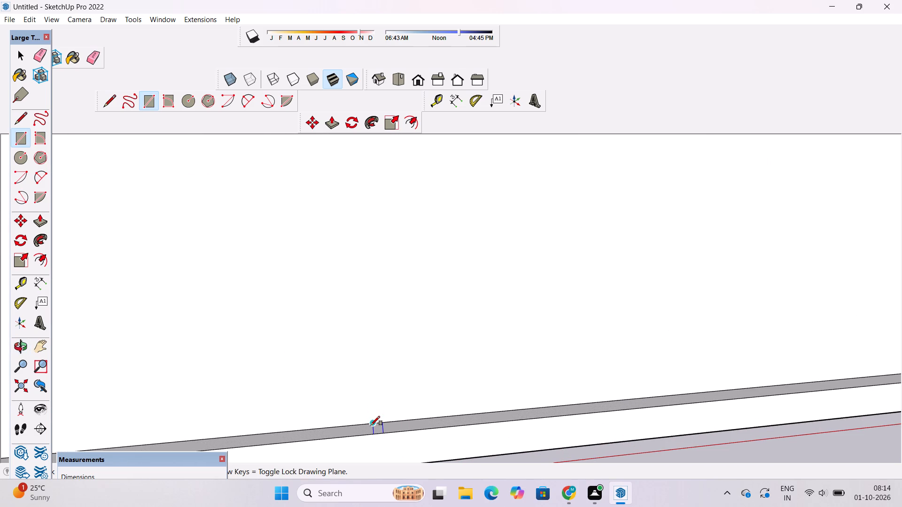
pyautogui.click(362, 423)
pyautogui.scroll(-16, 362, 423)
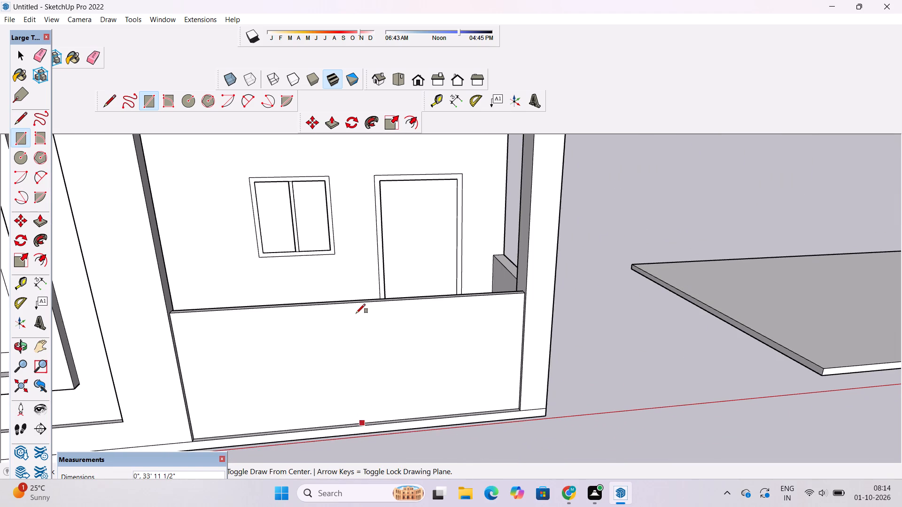
pyautogui.scroll(3, 356, 313)
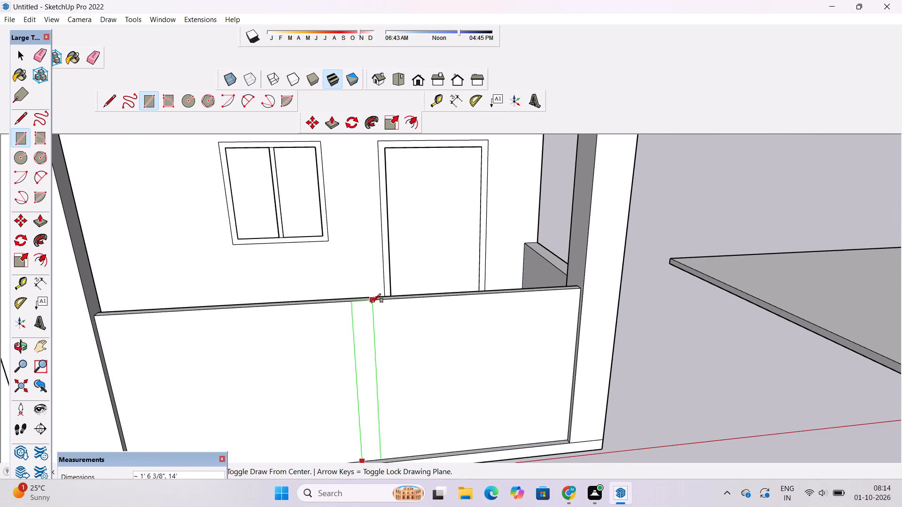
pyautogui.scroll(3, 368, 303)
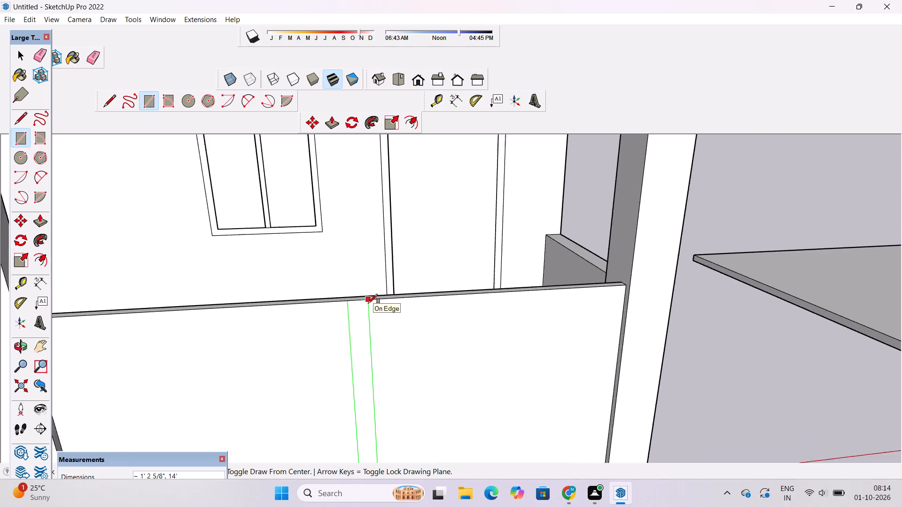
pyautogui.scroll(10, 368, 303)
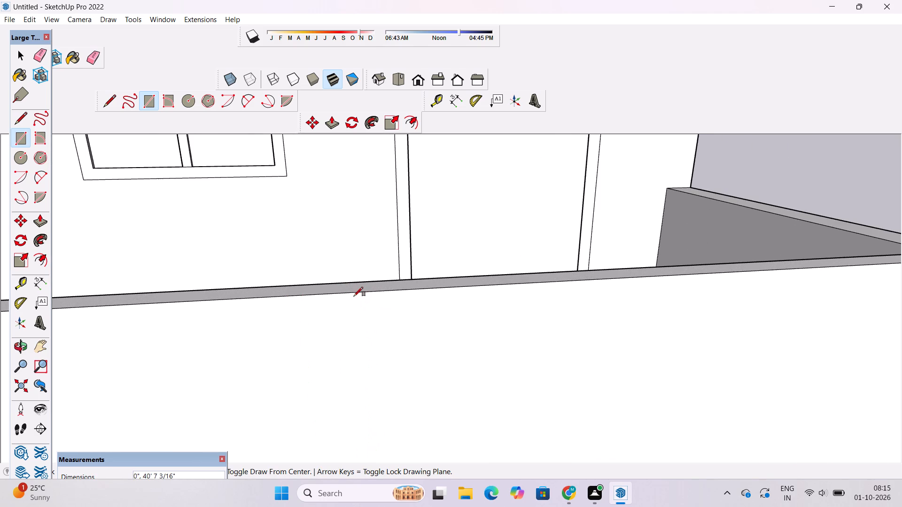
pyautogui.click(342, 292)
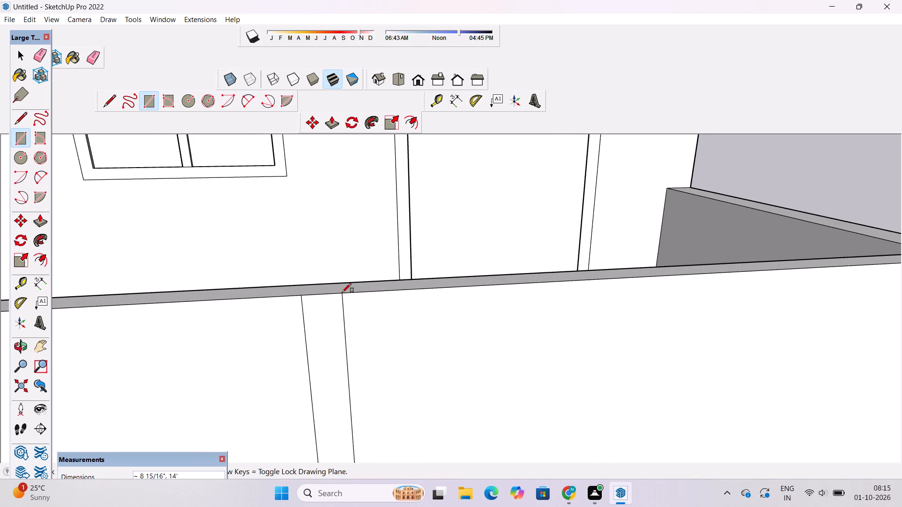
pyautogui.press('space')
# Examine the porch front wall with its central vertical strip from several angles and distances.
pyautogui.press('o')
pyautogui.scroll(-10, 339, 307)
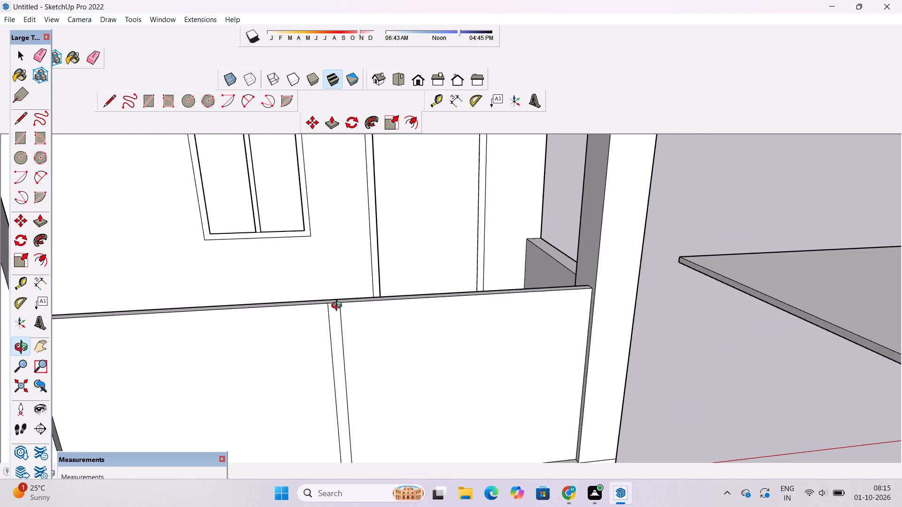
pyautogui.scroll(-15, 339, 307)
pyautogui.moveTo(359, 355); pyautogui.dragTo(311, 320)
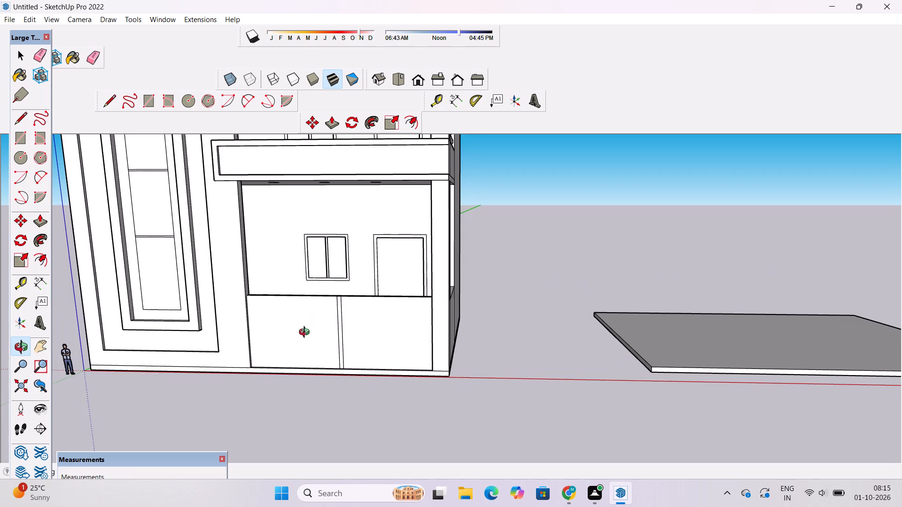
pyautogui.scroll(5, 305, 338)
pyautogui.keyDown('shift'); pyautogui.moveTo(305, 338); pyautogui.dragTo(389, 329); pyautogui.keyUp('shift')
pyautogui.moveTo(348, 339); pyautogui.dragTo(397, 334)
pyautogui.scroll(-3, 397, 333)
pyautogui.keyDown('shift'); pyautogui.click(398, 327); pyautogui.keyUp('shift')
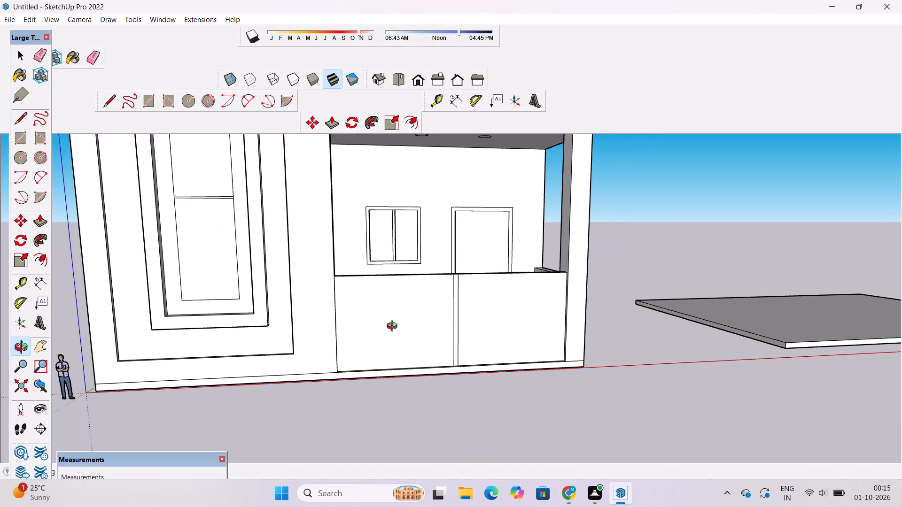
pyautogui.moveTo(394, 327); pyautogui.dragTo(378, 342)
pyautogui.scroll(2, 377, 342)
pyautogui.keyDown('shift'); pyautogui.moveTo(390, 330); pyautogui.dragTo(339, 338); pyautogui.keyUp('shift')
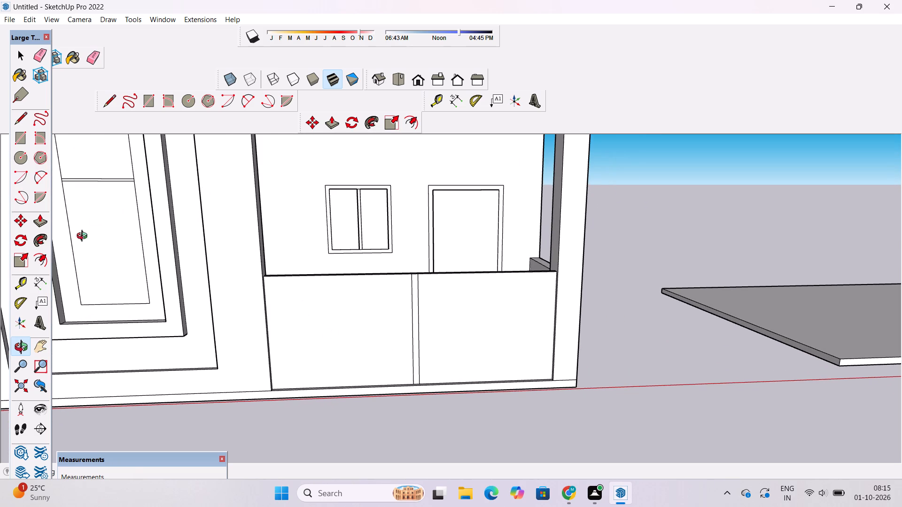
# Place horizontal Tape Measure guides on the porch front wall, 5" below its top edge and 5" above its bottom edge.
pyautogui.click(20, 281)
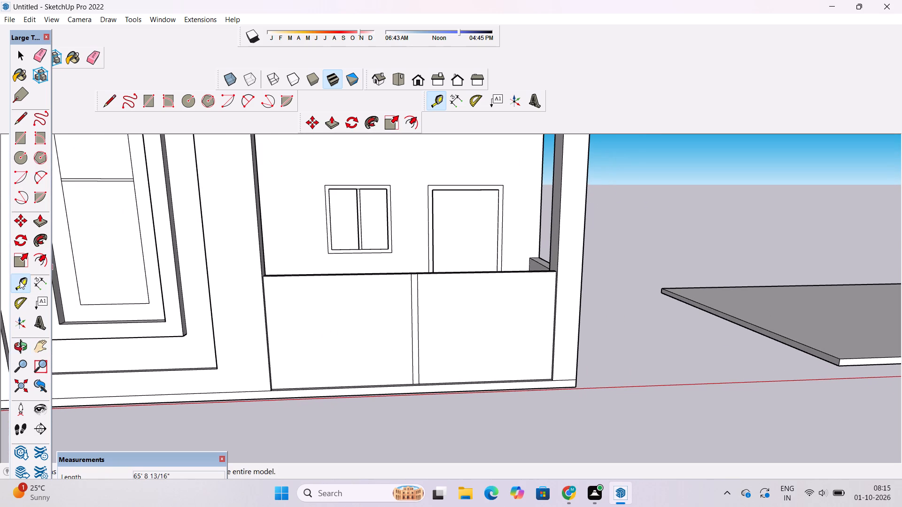
pyautogui.click(339, 275)
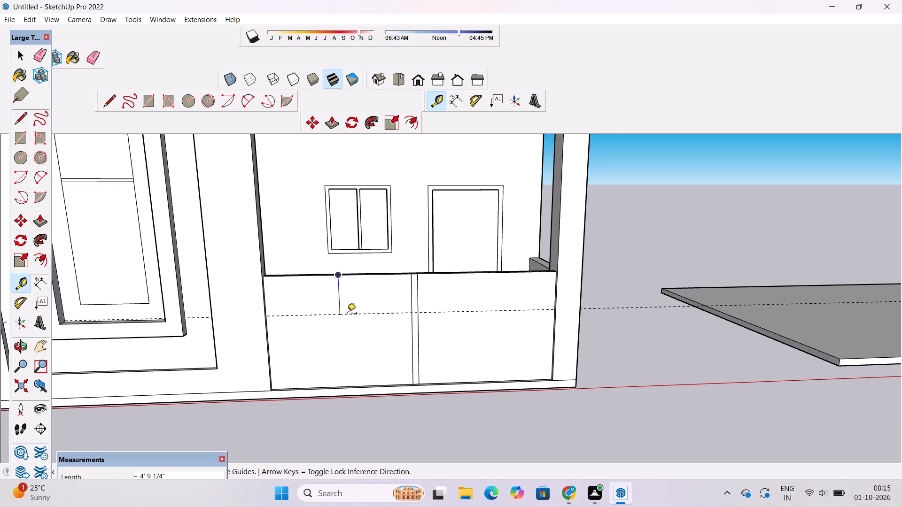
pyautogui.scroll(4, 347, 314)
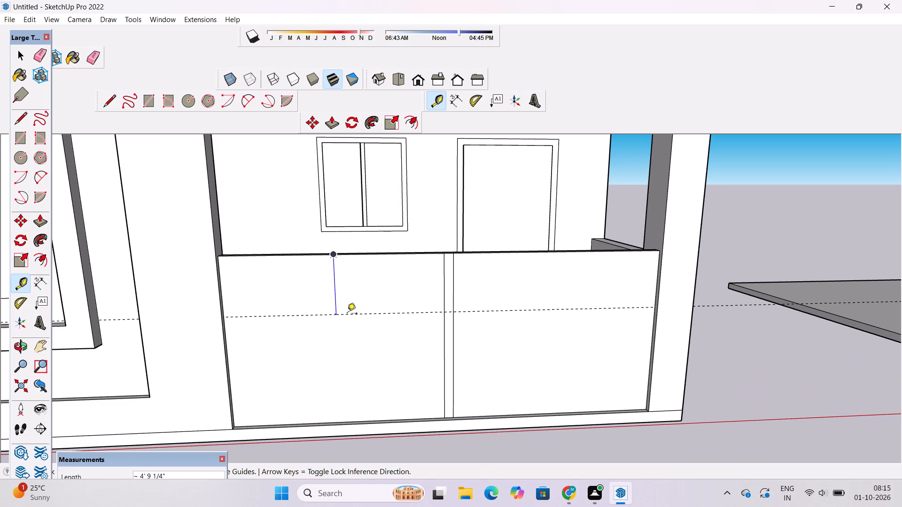
pyautogui.write('5"')
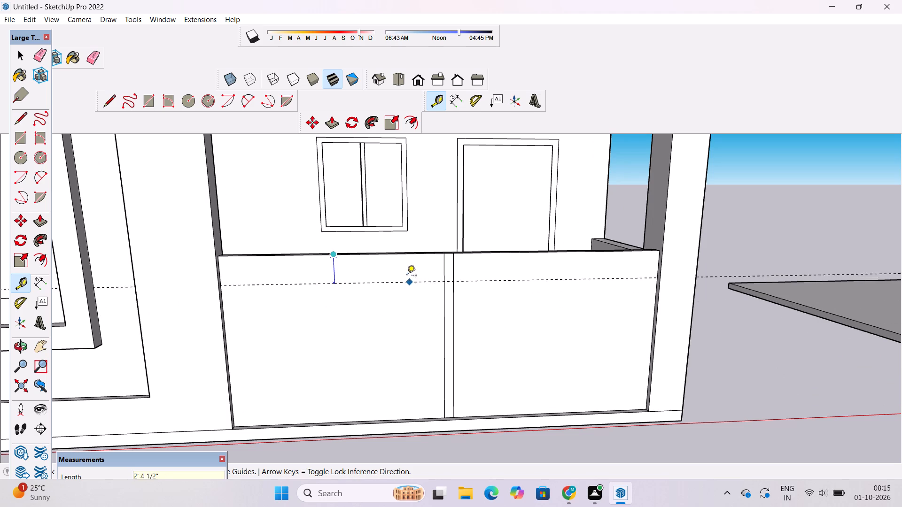
pyautogui.write('5"')
pyautogui.press('Return')
pyautogui.scroll(5, 433, 421)
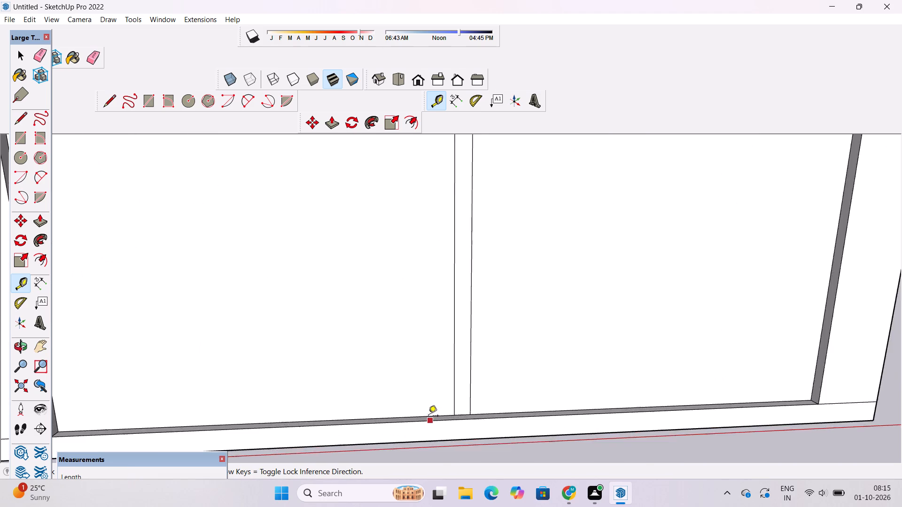
pyautogui.scroll(6, 428, 416)
pyautogui.click(428, 416)
pyautogui.scroll(-5, 423, 390)
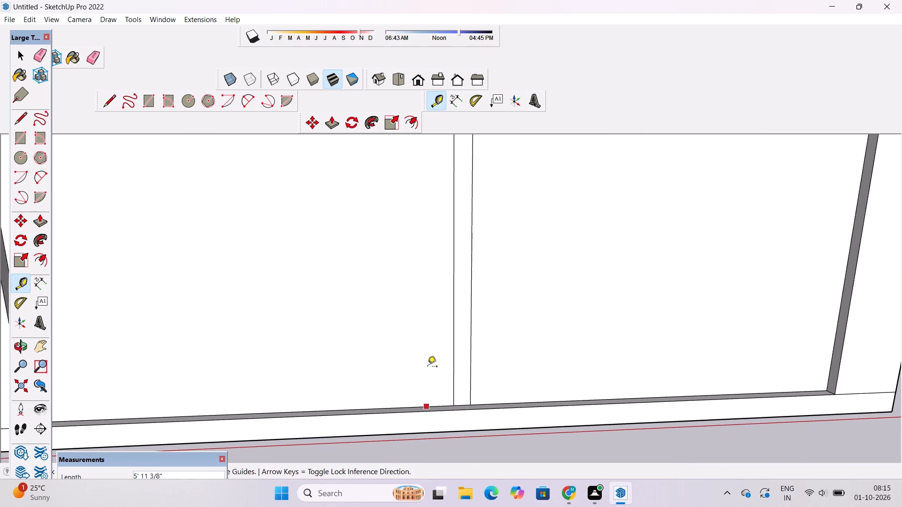
pyautogui.scroll(-3, 435, 346)
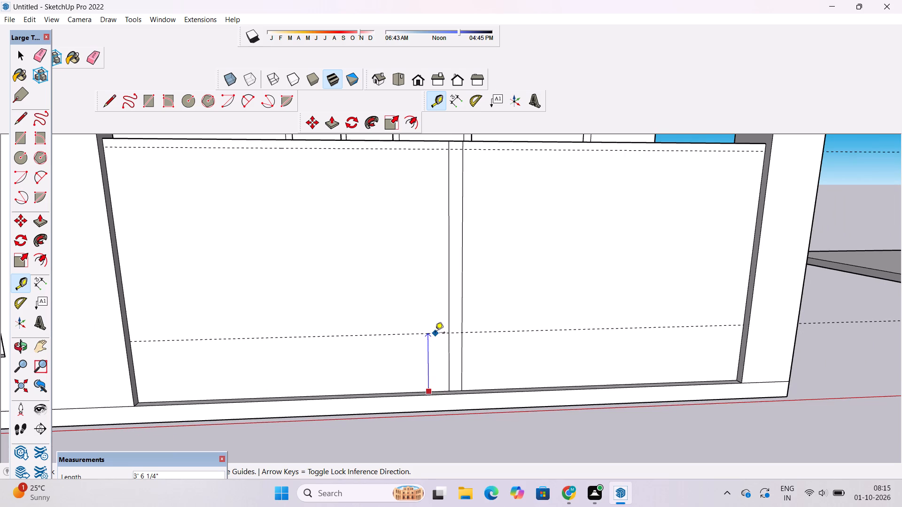
pyautogui.press('5')
pyautogui.hotkey('shift', '"')
pyautogui.press('Return')
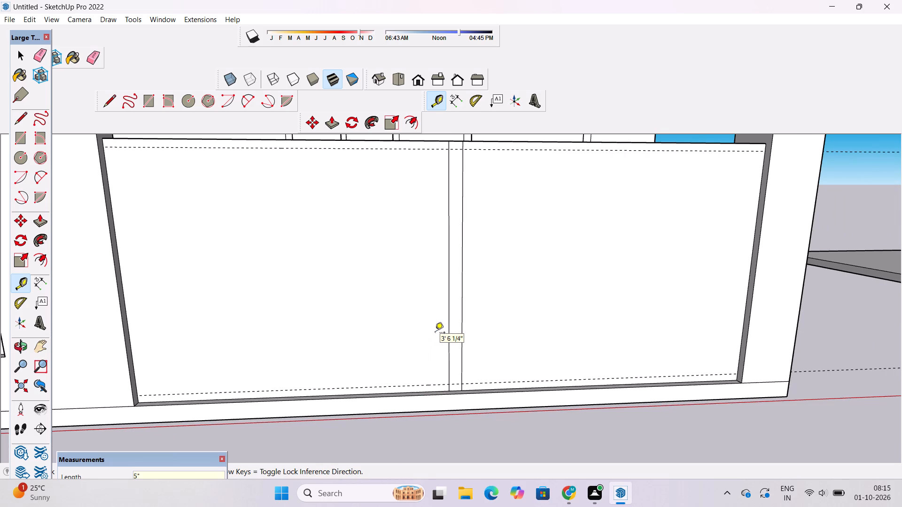
# Place vertical Tape Measure guides on the porch front wall, 5" inward from its right and left side edges.
pyautogui.scroll(-2, 435, 333)
pyautogui.scroll(1, 671, 324)
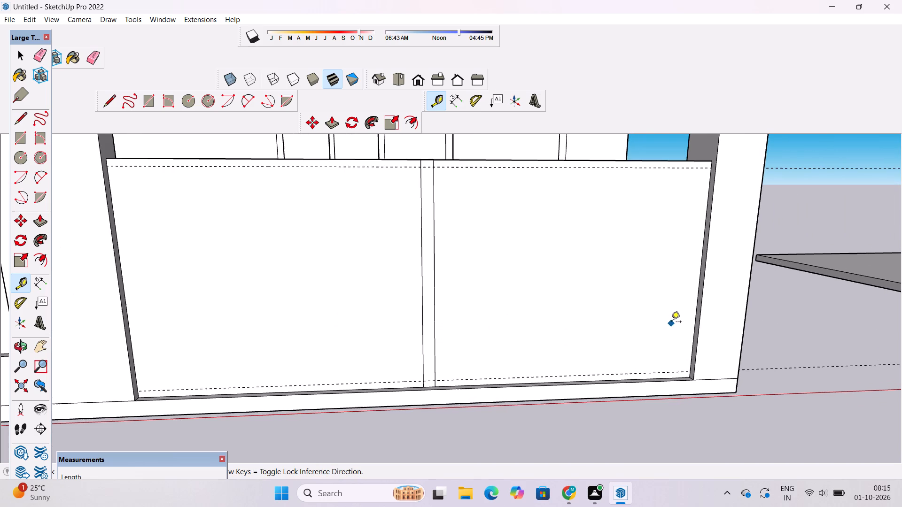
pyautogui.scroll(5, 681, 308)
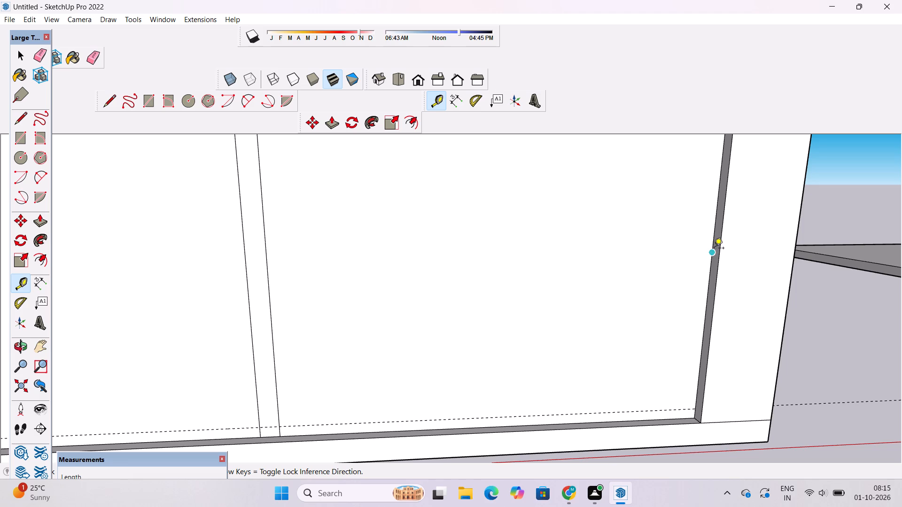
pyautogui.click(712, 253)
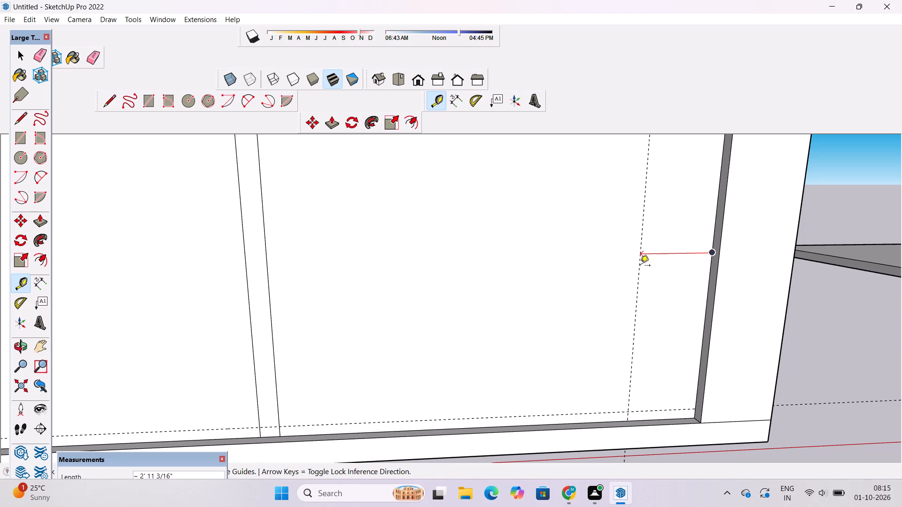
pyautogui.write('5"')
pyautogui.press('Return')
pyautogui.scroll(-4, 640, 266)
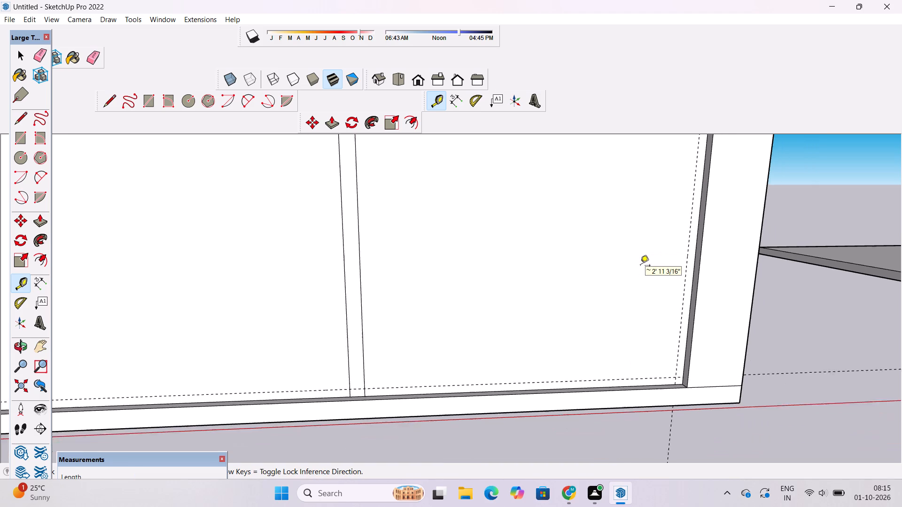
pyautogui.scroll(-3, 640, 266)
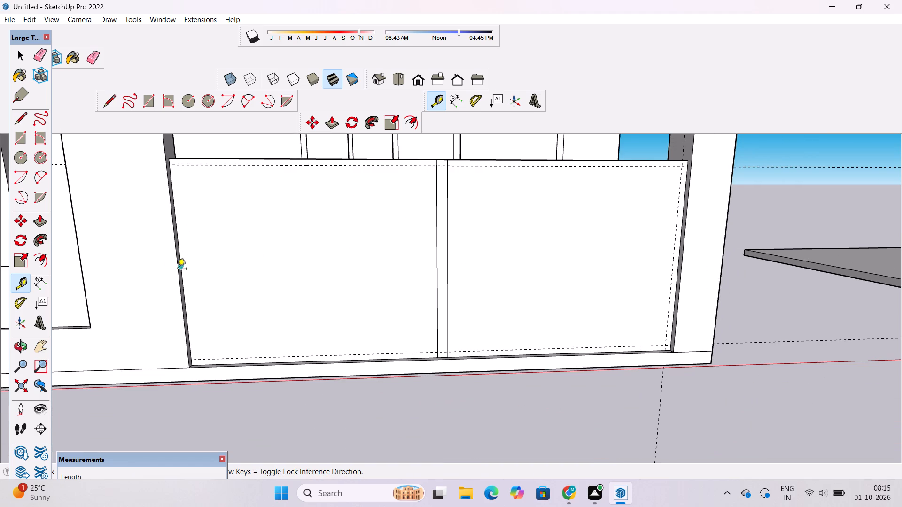
pyautogui.scroll(9, 179, 289)
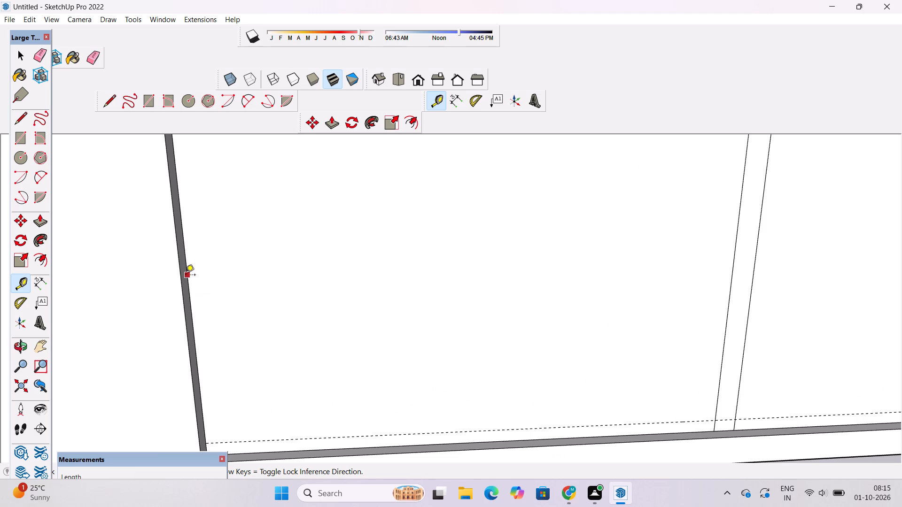
pyautogui.click(186, 283)
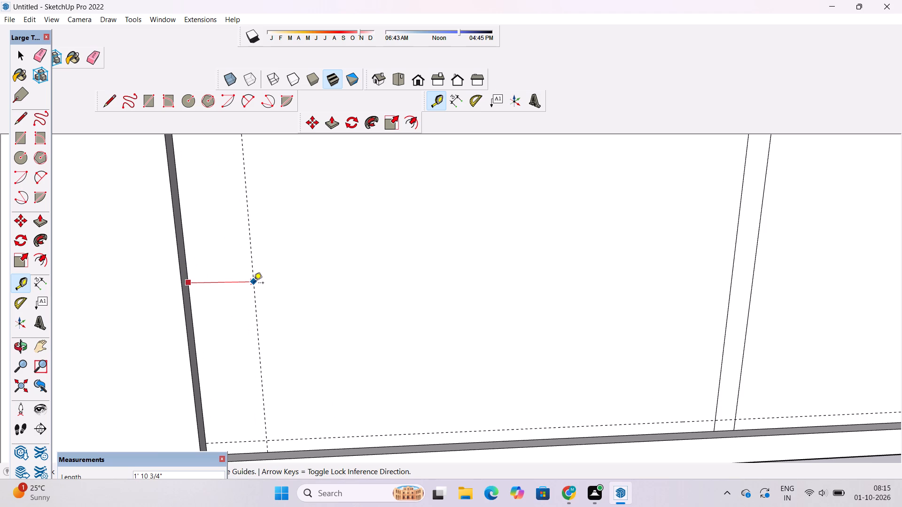
pyautogui.press('5')
pyautogui.hotkey('shift', '"')
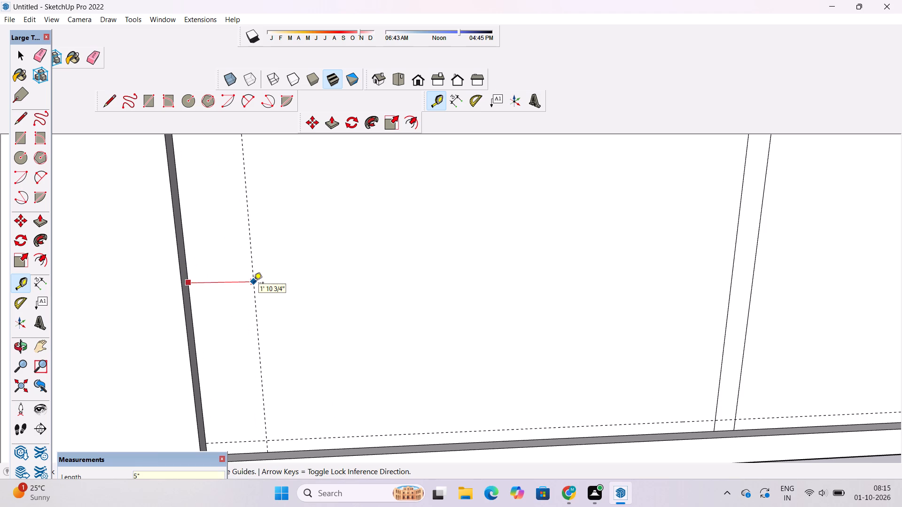
pyautogui.press('Return')
# Draw a rectangle about 34' 2" by 13' 2" between opposite guide intersections on the porch front wall to outline its border.
pyautogui.scroll(-6, 217, 336)
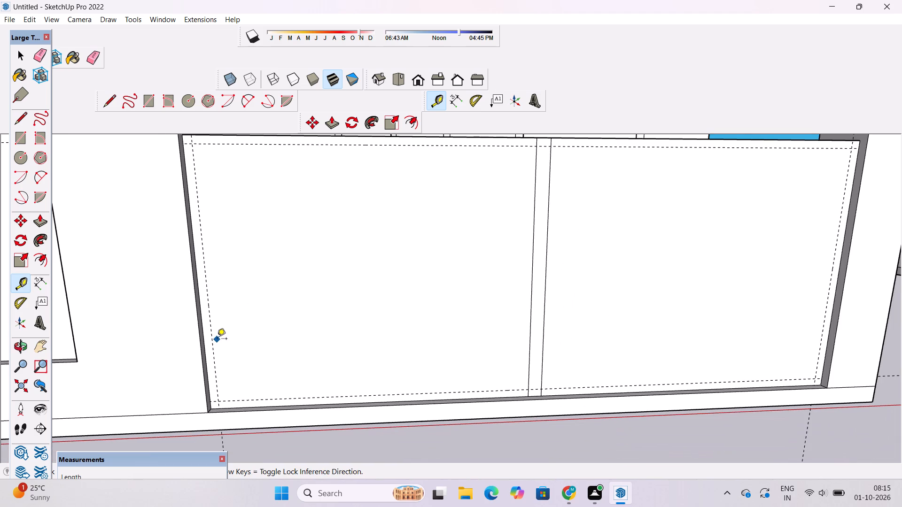
pyautogui.press('o')
pyautogui.scroll(-1, 220, 340)
pyautogui.moveTo(223, 338); pyautogui.dragTo(239, 371)
pyautogui.click(239, 371)
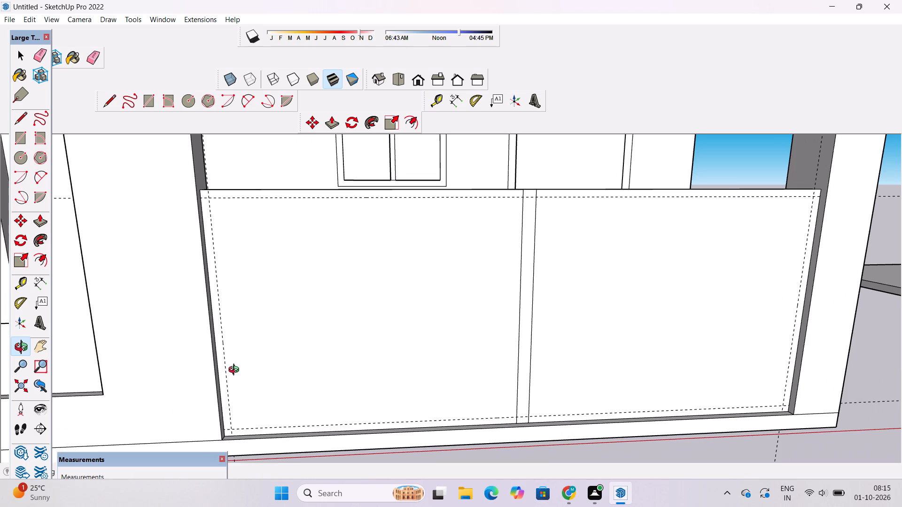
pyautogui.press('r')
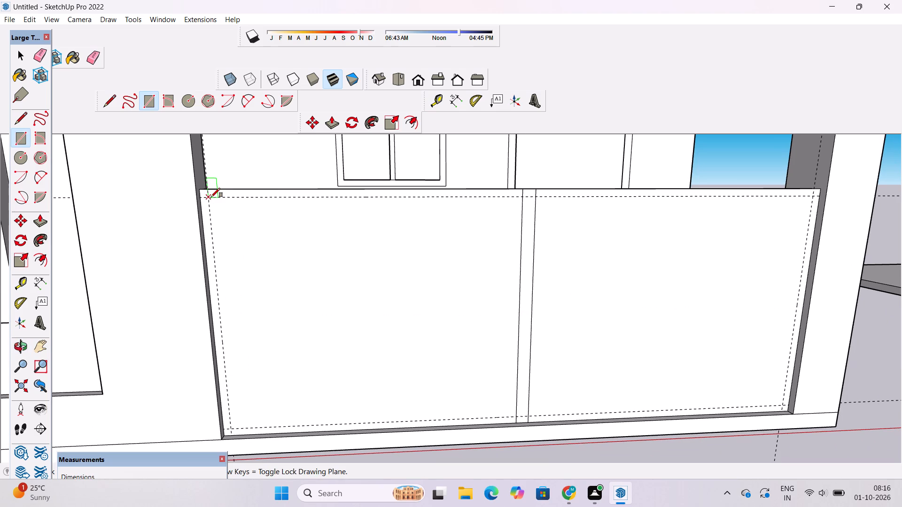
pyautogui.click(211, 197)
pyautogui.scroll(-4, 309, 302)
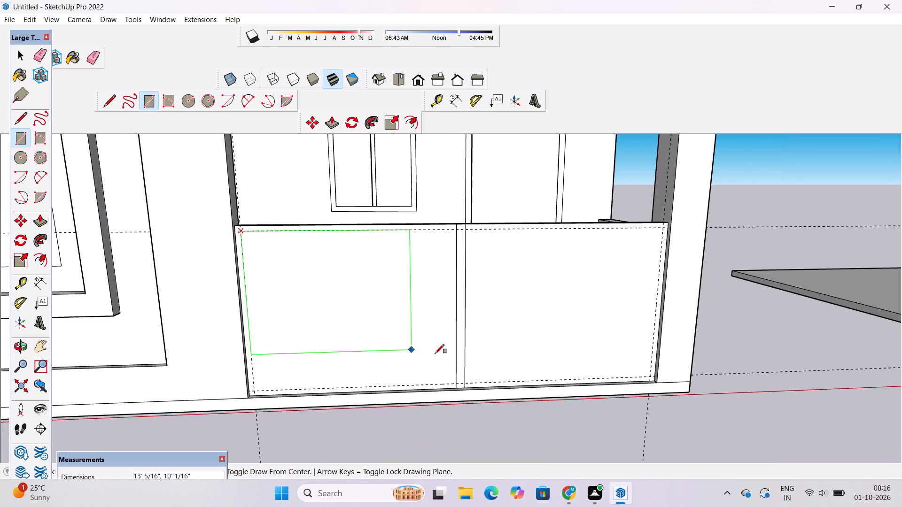
pyautogui.scroll(4, 534, 369)
pyautogui.scroll(3, 616, 373)
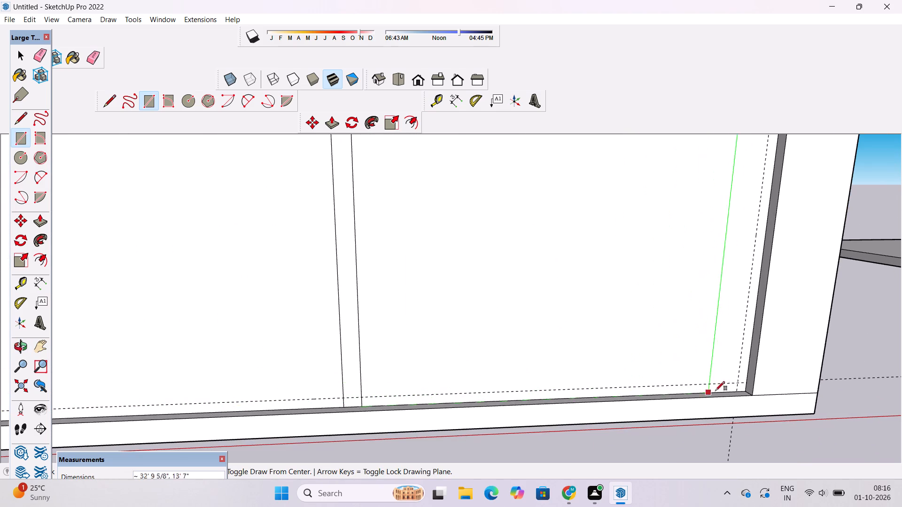
pyautogui.click(738, 381)
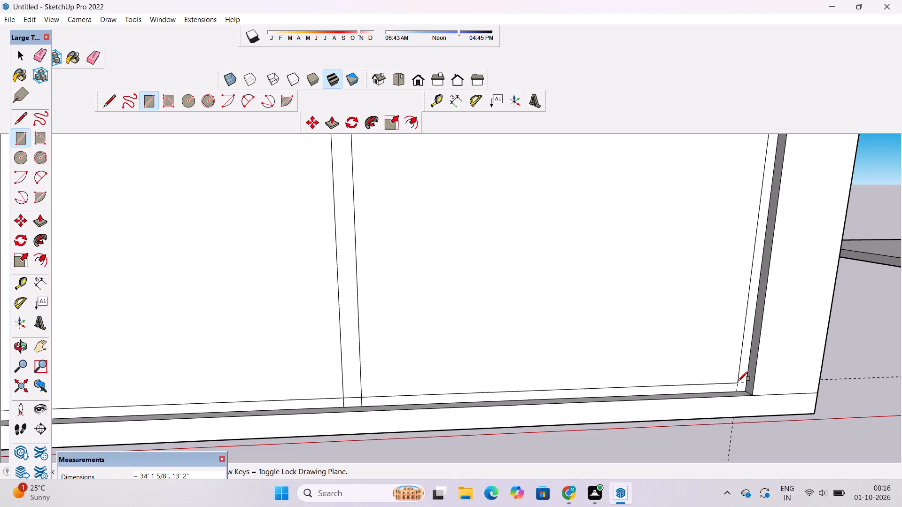
# Erase the two horizontal and two vertical construction guides used to lay out the porch front wall's border.
pyautogui.press('space')
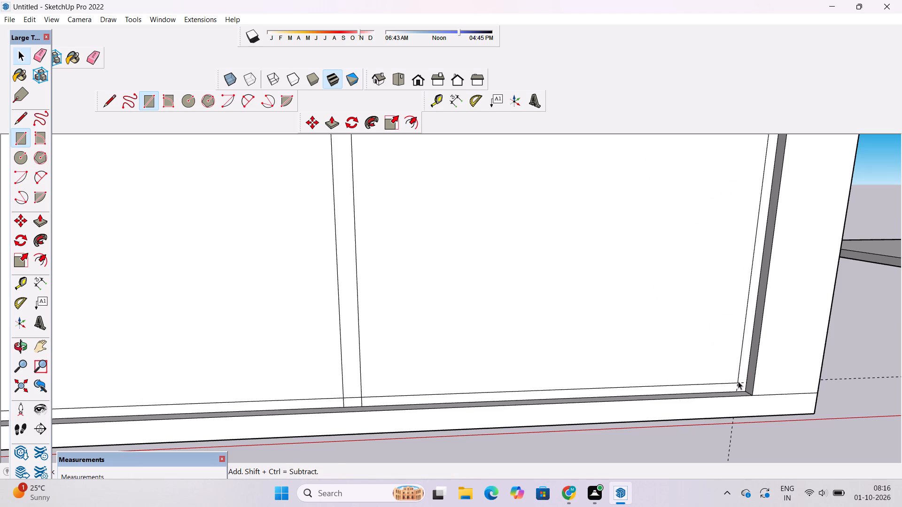
pyautogui.press('o')
pyautogui.scroll(-11, 406, 389)
pyautogui.moveTo(398, 394); pyautogui.dragTo(418, 390)
pyautogui.scroll(4, 418, 390)
pyautogui.keyDown('shift'); pyautogui.moveTo(418, 390); pyautogui.dragTo(417, 372); pyautogui.keyUp('shift')
pyautogui.keyDown('shift'); pyautogui.scroll(2, 417, 372); pyautogui.keyUp('shift')
pyautogui.keyDown('shift'); pyautogui.moveTo(416, 370); pyautogui.dragTo(382, 380); pyautogui.keyUp('shift')
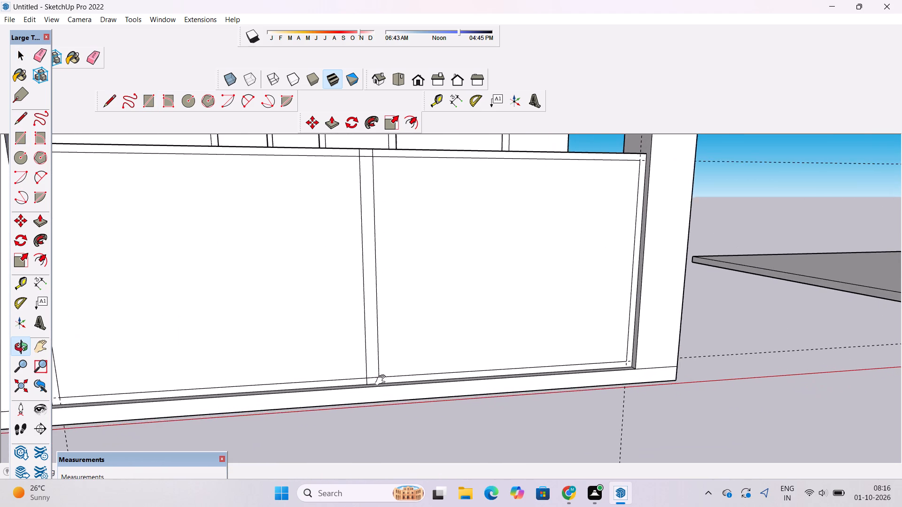
pyautogui.keyDown('shift'); pyautogui.moveTo(382, 380); pyautogui.dragTo(376, 382); pyautogui.keyUp('shift')
pyautogui.scroll(-4, 376, 382)
pyautogui.press('e')
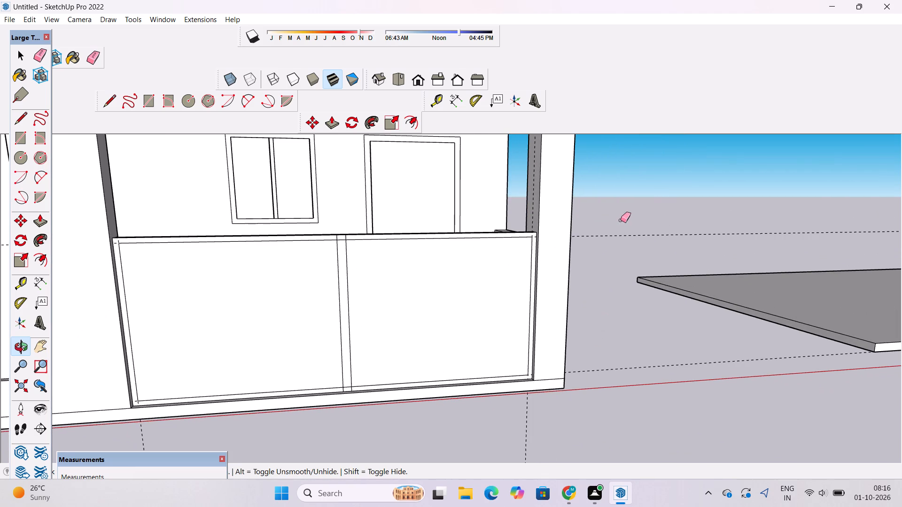
pyautogui.moveTo(621, 220); pyautogui.dragTo(619, 234)
pyautogui.moveTo(618, 223); pyautogui.dragTo(614, 251)
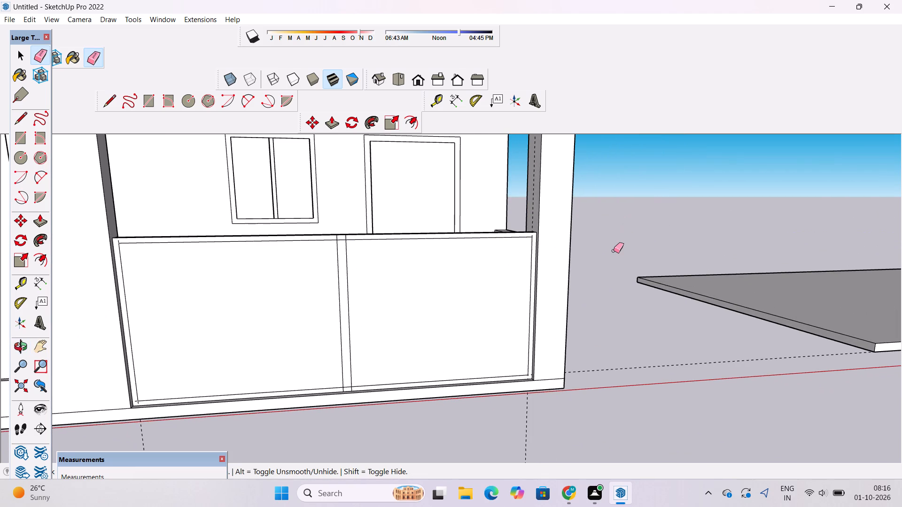
pyautogui.moveTo(611, 292); pyautogui.dragTo(612, 372)
pyautogui.moveTo(601, 396); pyautogui.dragTo(507, 426)
pyautogui.moveTo(136, 437); pyautogui.dragTo(146, 441)
pyautogui.click(529, 415)
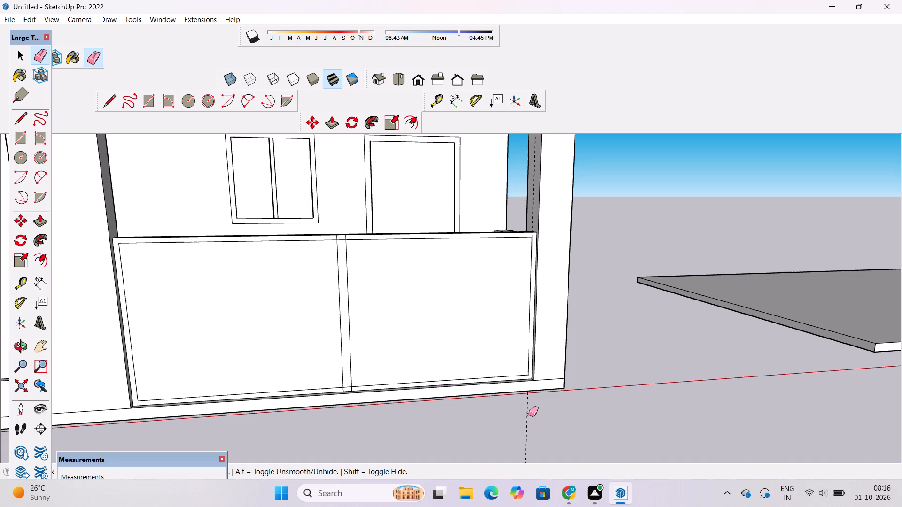
pyautogui.moveTo(526, 415); pyautogui.dragTo(530, 424)
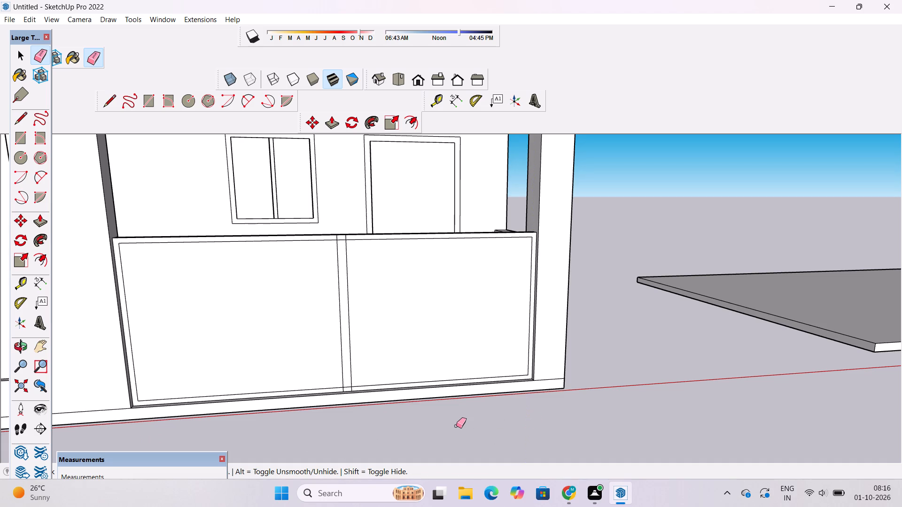
pyautogui.press('space')
# Examine the porch front wall's border outline and where its top line crosses the central vertical strip.
pyautogui.press('o')
pyautogui.scroll(2, 321, 314)
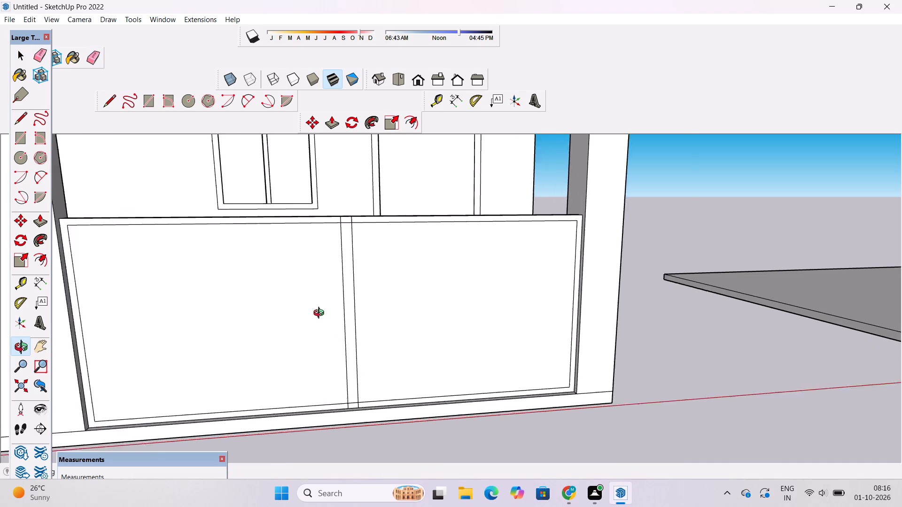
pyautogui.scroll(4, 321, 314)
pyautogui.scroll(-6, 321, 314)
pyautogui.moveTo(387, 327); pyautogui.dragTo(361, 332)
pyautogui.scroll(-2, 361, 332)
pyautogui.scroll(2, 353, 298)
pyautogui.keyDown('shift'); pyautogui.moveTo(355, 294); pyautogui.dragTo(402, 353); pyautogui.keyUp('shift')
pyautogui.scroll(2, 402, 353)
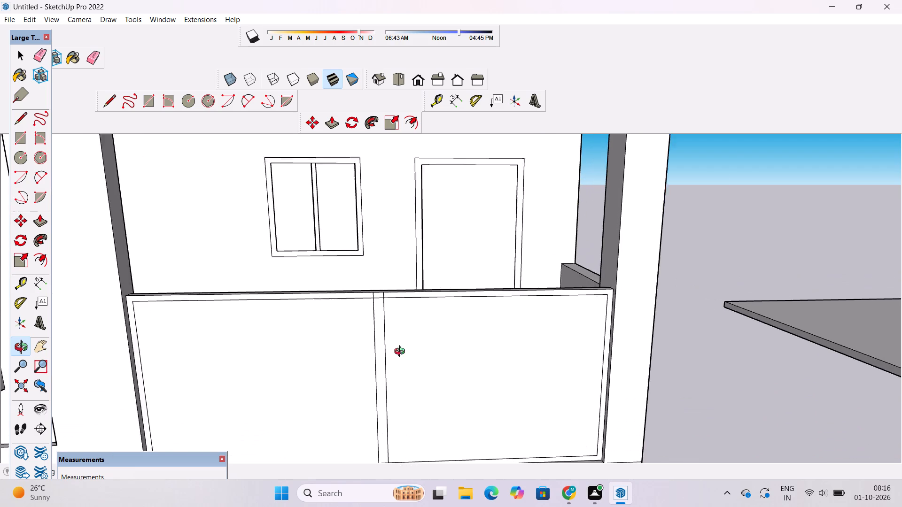
pyautogui.scroll(1, 402, 353)
pyautogui.keyDown('shift'); pyautogui.moveTo(402, 353); pyautogui.dragTo(421, 333); pyautogui.keyUp('shift')
pyautogui.keyDown('shift'); pyautogui.scroll(7, 384, 260); pyautogui.keyUp('shift')
pyautogui.keyDown('shift'); pyautogui.scroll(-4, 384, 262); pyautogui.keyUp('shift')
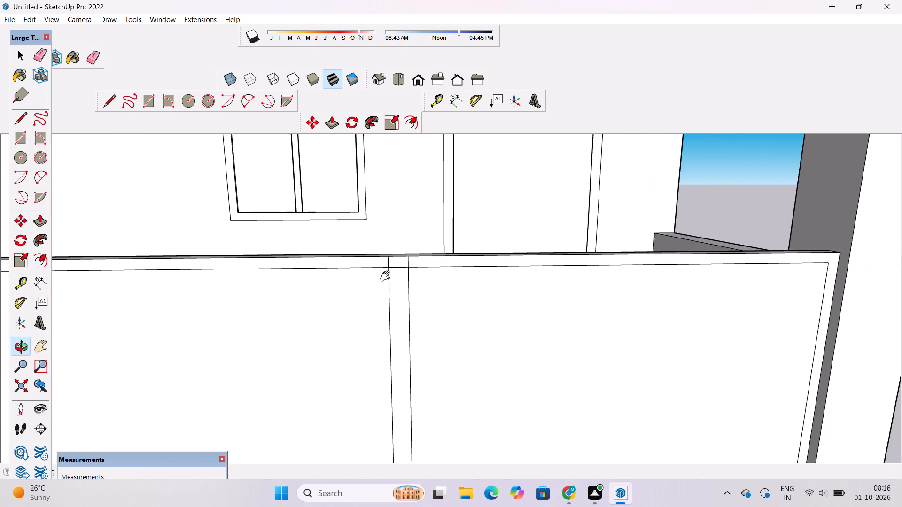
pyautogui.keyDown('shift'); pyautogui.moveTo(387, 277); pyautogui.dragTo(387, 261); pyautogui.keyUp('shift')
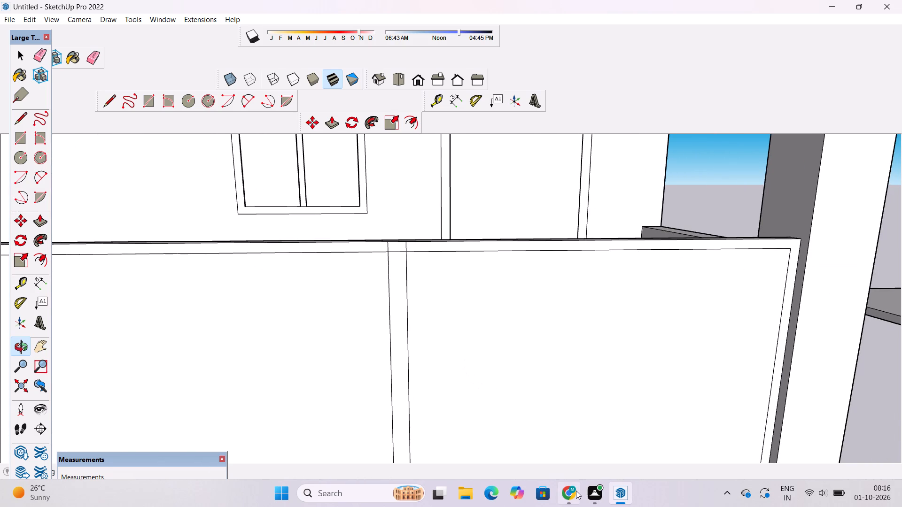
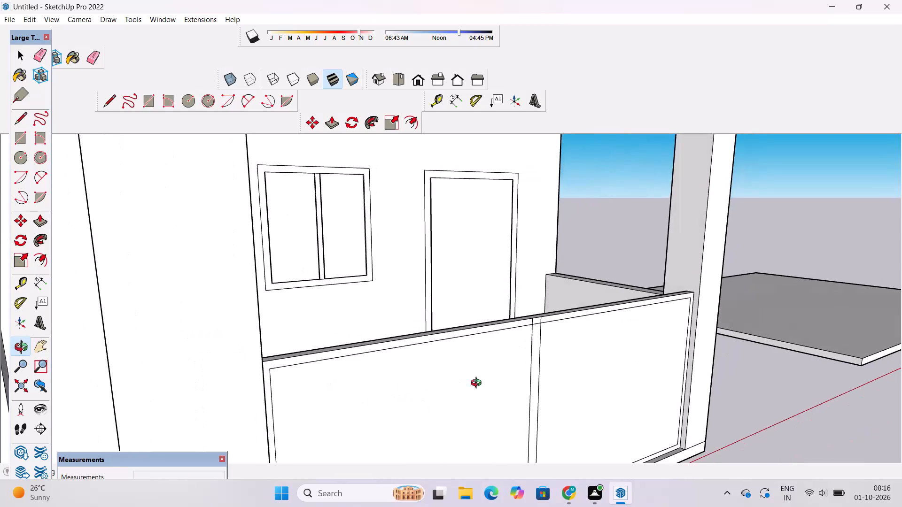
# Erase the frame line segment crossing between the vertical divider's two edges at the top of the ground-floor parapet panel.
pyautogui.moveTo(481, 390); pyautogui.dragTo(468, 348)
pyautogui.moveTo(539, 331); pyautogui.dragTo(466, 367)
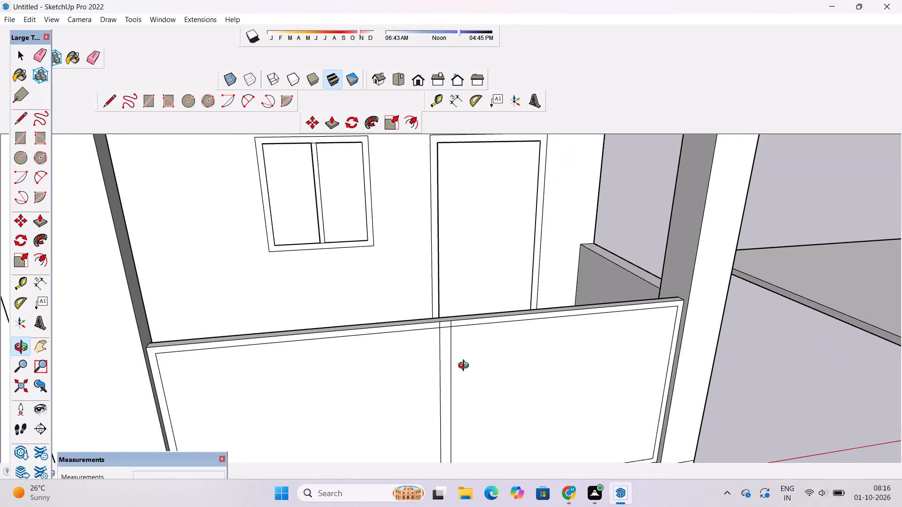
pyautogui.scroll(3, 460, 355)
pyautogui.moveTo(460, 355); pyautogui.dragTo(453, 338)
pyautogui.moveTo(438, 365); pyautogui.dragTo(434, 344)
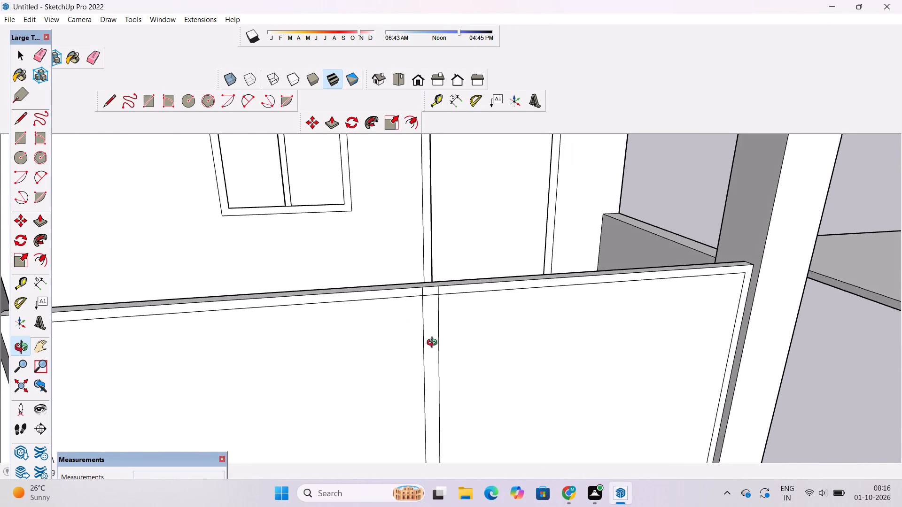
pyautogui.moveTo(434, 344); pyautogui.dragTo(432, 336)
pyautogui.scroll(4, 418, 245)
pyautogui.keyDown('shift'); pyautogui.moveTo(418, 245); pyautogui.dragTo(418, 259); pyautogui.keyUp('shift')
pyautogui.moveTo(414, 280); pyautogui.dragTo(411, 262)
pyautogui.scroll(3, 411, 262)
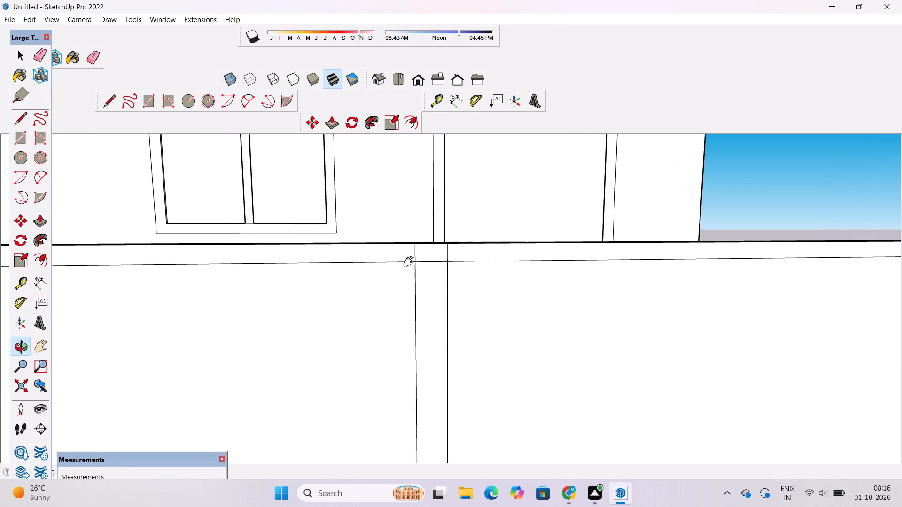
pyautogui.keyDown('shift'); pyautogui.moveTo(411, 262); pyautogui.dragTo(396, 266); pyautogui.keyUp('shift')
pyautogui.scroll(4, 396, 266)
pyautogui.scroll(-1, 396, 266)
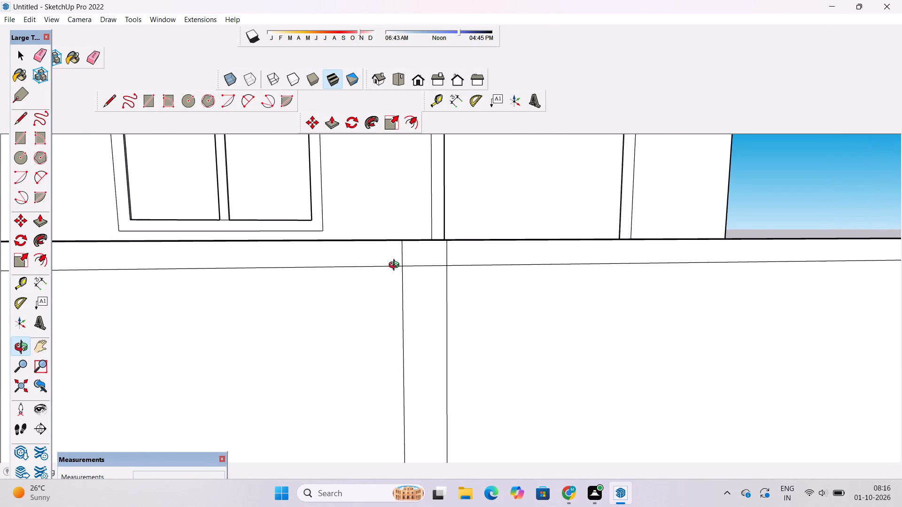
pyautogui.press('e')
pyautogui.moveTo(425, 255); pyautogui.dragTo(428, 276)
pyautogui.click(446, 255)
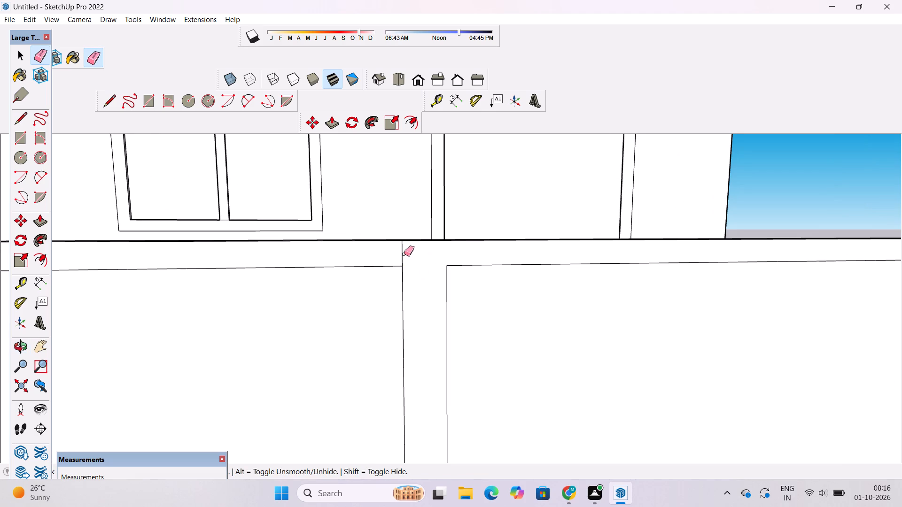
pyautogui.hotkey('ctrl', 'z')
# Erase the frame line segment crossing between the vertical divider's two edges at the bottom of the parapet panel.
pyautogui.scroll(-6, 416, 227)
pyautogui.scroll(1, 417, 226)
pyautogui.scroll(-7, 417, 226)
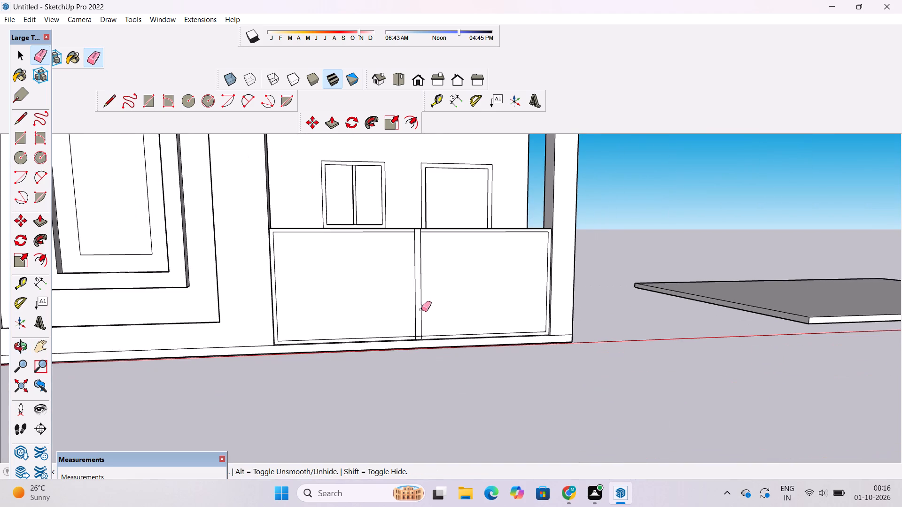
pyautogui.scroll(-4, 400, 257)
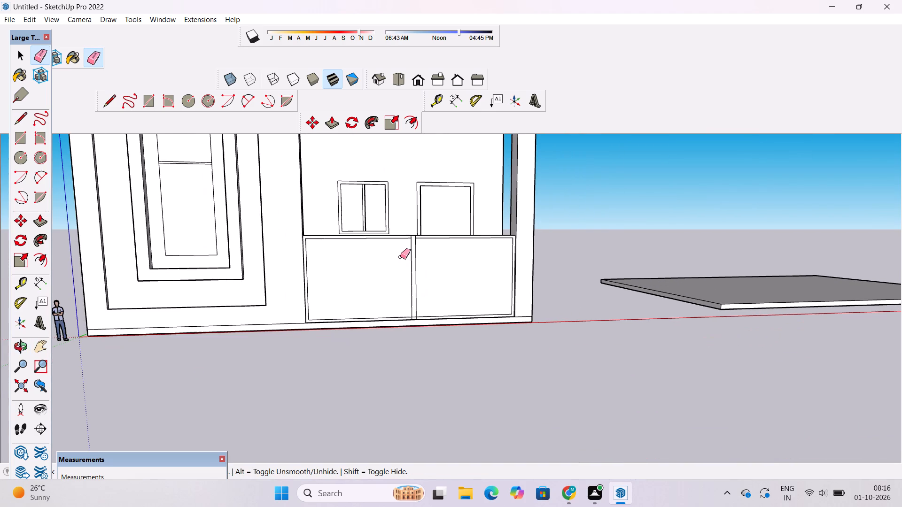
pyautogui.scroll(3, 408, 231)
pyautogui.scroll(16, 424, 368)
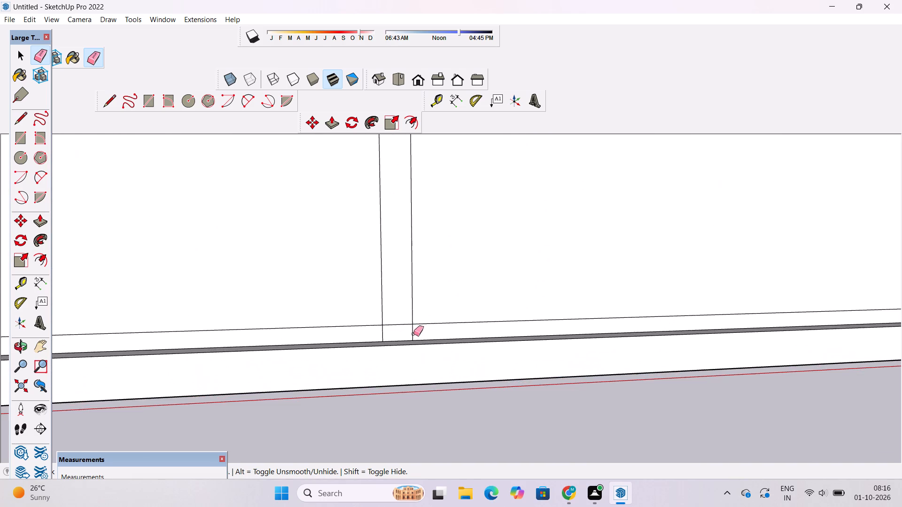
pyautogui.moveTo(403, 315); pyautogui.dragTo(403, 326)
pyautogui.press('space')
# Examine the front parapet panels, balcony ceilings and side railing of the building from the front and side.
pyautogui.scroll(-7, 381, 300)
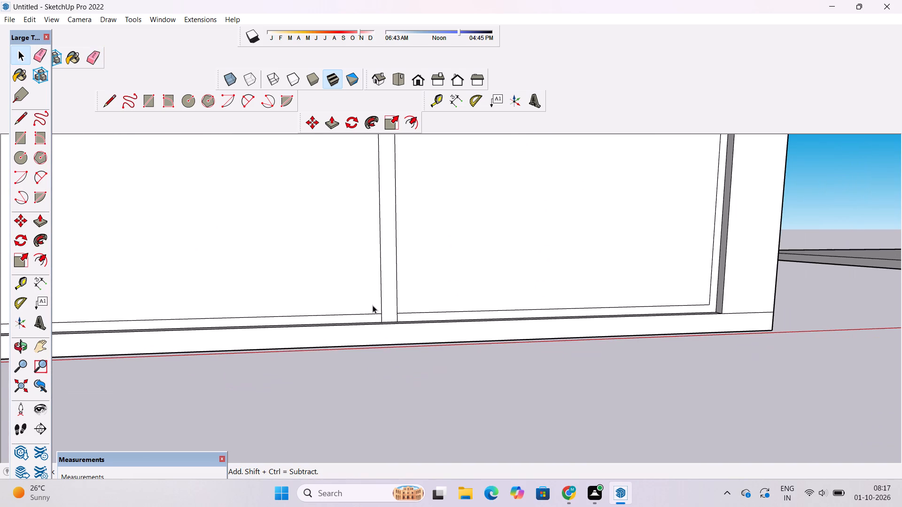
pyautogui.press('o')
pyautogui.scroll(-5, 350, 308)
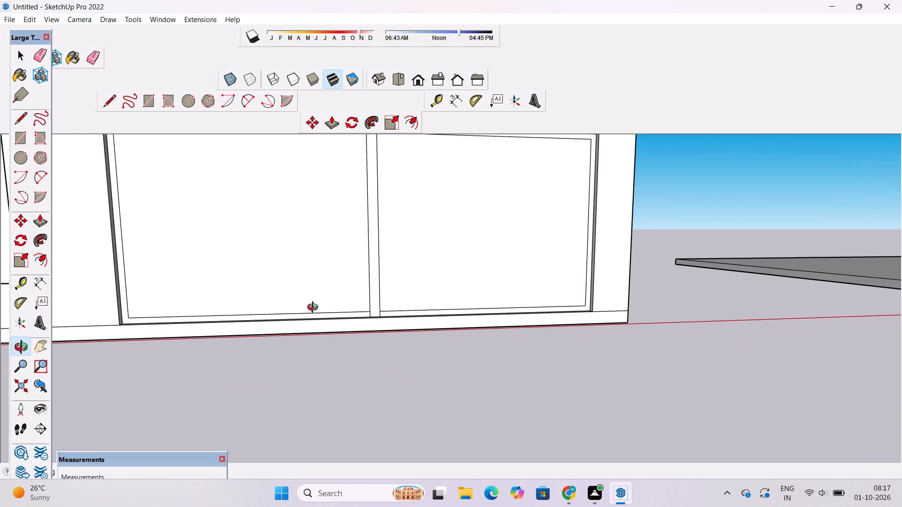
pyautogui.scroll(-6, 315, 308)
pyautogui.keyDown('shift'); pyautogui.moveTo(315, 305); pyautogui.dragTo(333, 388); pyautogui.keyUp('shift')
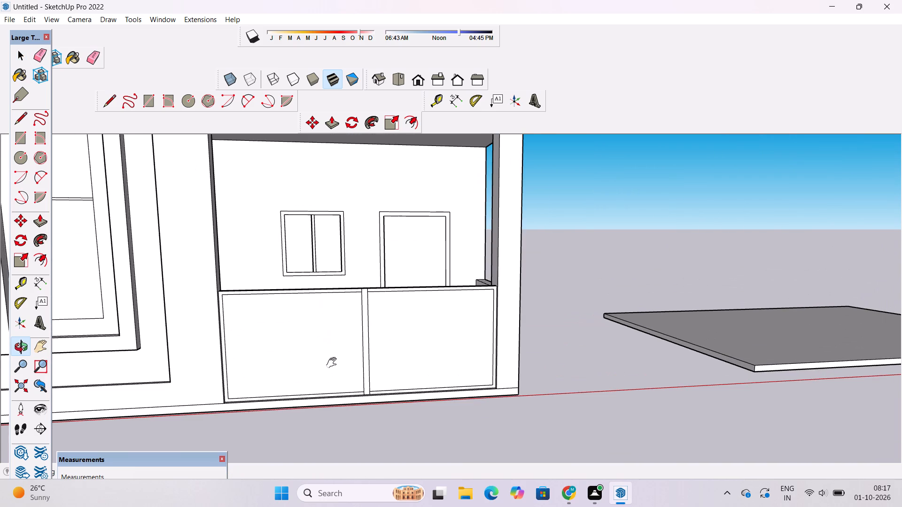
pyautogui.keyDown('shift'); pyautogui.scroll(3, 334, 363); pyautogui.keyUp('shift')
pyautogui.keyDown('shift'); pyautogui.moveTo(344, 347); pyautogui.dragTo(344, 361); pyautogui.keyUp('shift')
pyautogui.moveTo(442, 356); pyautogui.dragTo(421, 356)
pyautogui.scroll(-5, 420, 356)
pyautogui.keyDown('shift'); pyautogui.moveTo(459, 338); pyautogui.dragTo(398, 342); pyautogui.keyUp('shift')
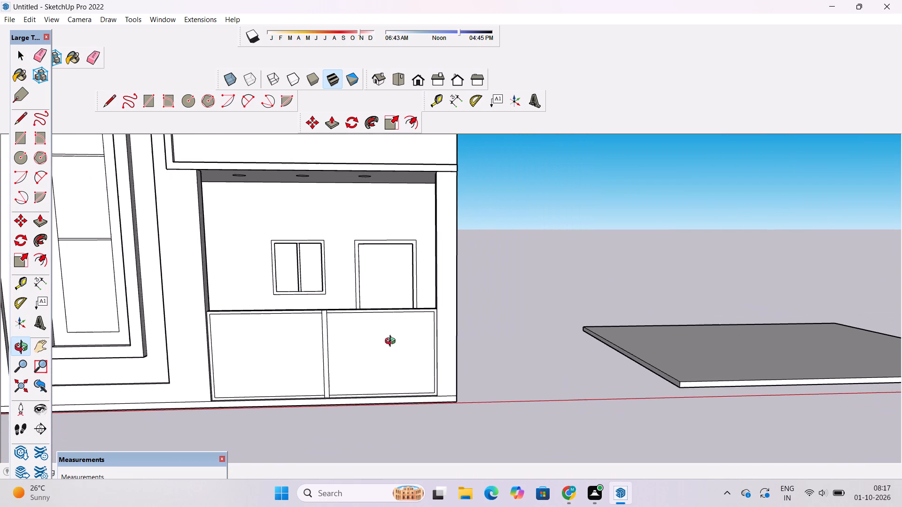
pyautogui.moveTo(451, 343); pyautogui.dragTo(284, 361)
pyautogui.scroll(3, 358, 307)
pyautogui.keyDown('shift'); pyautogui.moveTo(360, 305); pyautogui.dragTo(362, 391); pyautogui.keyUp('shift')
pyautogui.moveTo(362, 394); pyautogui.dragTo(409, 265)
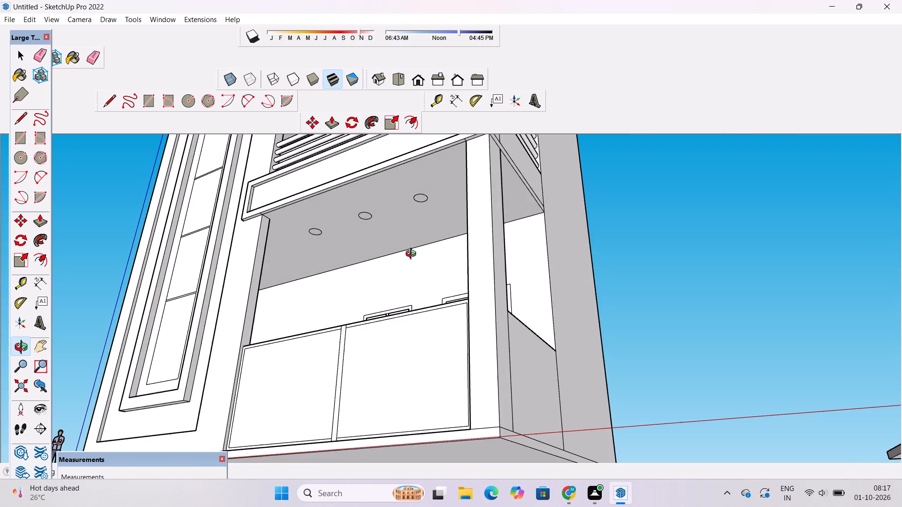
pyautogui.moveTo(331, 287); pyautogui.dragTo(420, 269)
pyautogui.keyDown('shift'); pyautogui.moveTo(420, 269); pyautogui.dragTo(417, 310); pyautogui.keyUp('shift')
pyautogui.moveTo(417, 241); pyautogui.dragTo(431, 195)
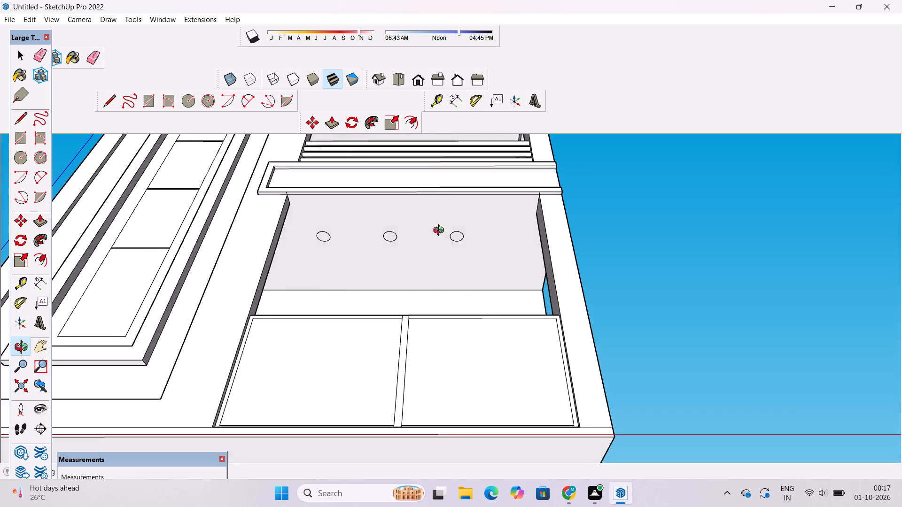
pyautogui.moveTo(441, 233); pyautogui.dragTo(232, 285)
pyautogui.moveTo(232, 285); pyautogui.dragTo(524, 294)
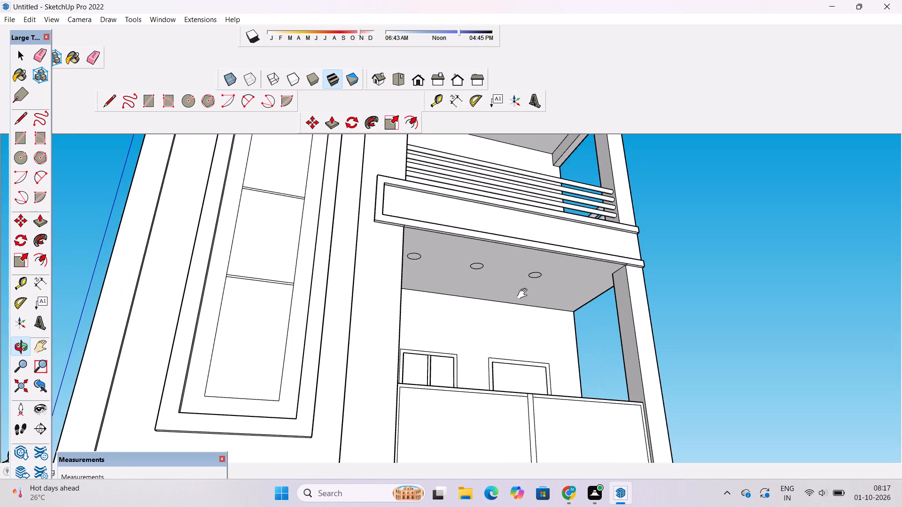
pyautogui.keyDown('shift'); pyautogui.moveTo(524, 294); pyautogui.dragTo(230, 311); pyautogui.keyUp('shift')
pyautogui.moveTo(331, 315); pyautogui.dragTo(281, 223)
pyautogui.scroll(9, 308, 308)
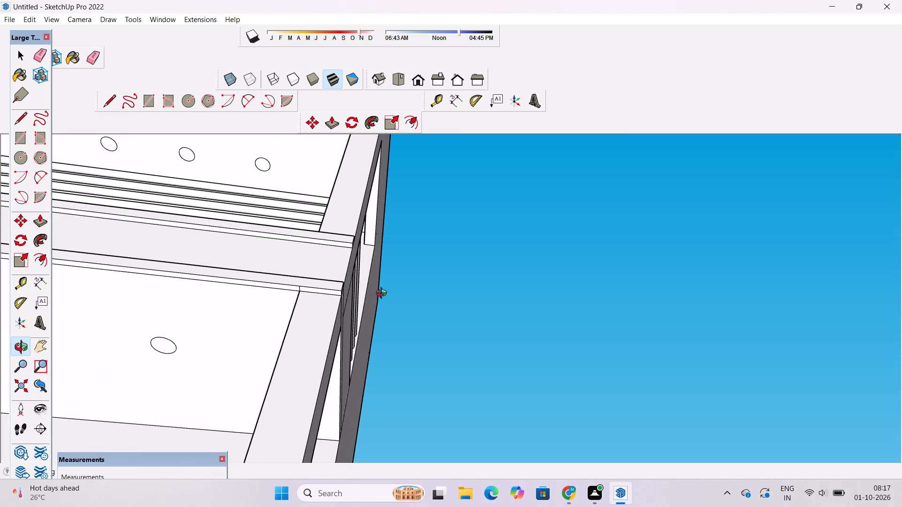
pyautogui.moveTo(383, 294); pyautogui.dragTo(215, 301)
pyautogui.moveTo(216, 316); pyautogui.dragTo(242, 241)
pyautogui.keyDown('shift'); pyautogui.scroll(-3, 244, 238); pyautogui.keyUp('shift')
pyautogui.moveTo(293, 232); pyautogui.dragTo(468, 387)
pyautogui.keyDown('shift'); pyautogui.moveTo(468, 387); pyautogui.dragTo(480, 315); pyautogui.keyUp('shift')
pyautogui.keyDown('shift'); pyautogui.scroll(-6, 481, 304); pyautogui.keyUp('shift')
pyautogui.moveTo(510, 279); pyautogui.dragTo(229, 315)
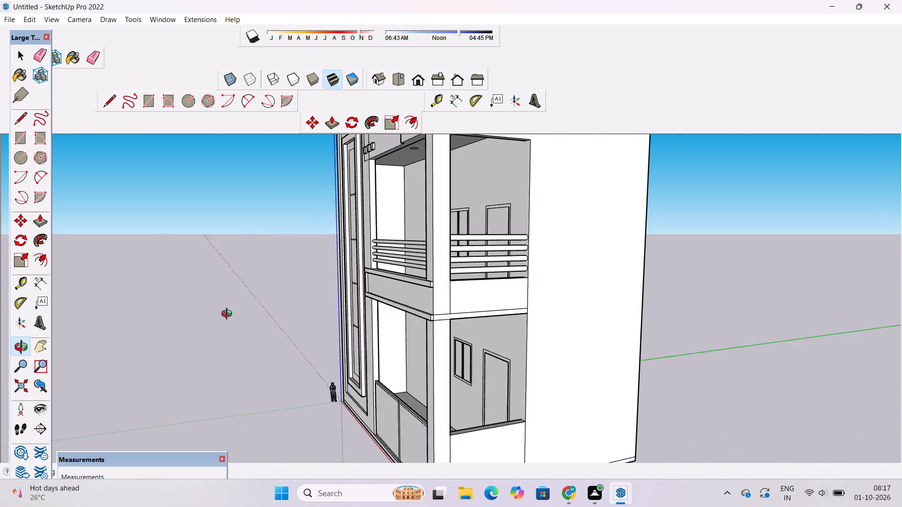
pyautogui.moveTo(229, 315); pyautogui.dragTo(222, 316)
pyautogui.scroll(2, 369, 278)
pyautogui.moveTo(370, 280); pyautogui.dragTo(316, 304)
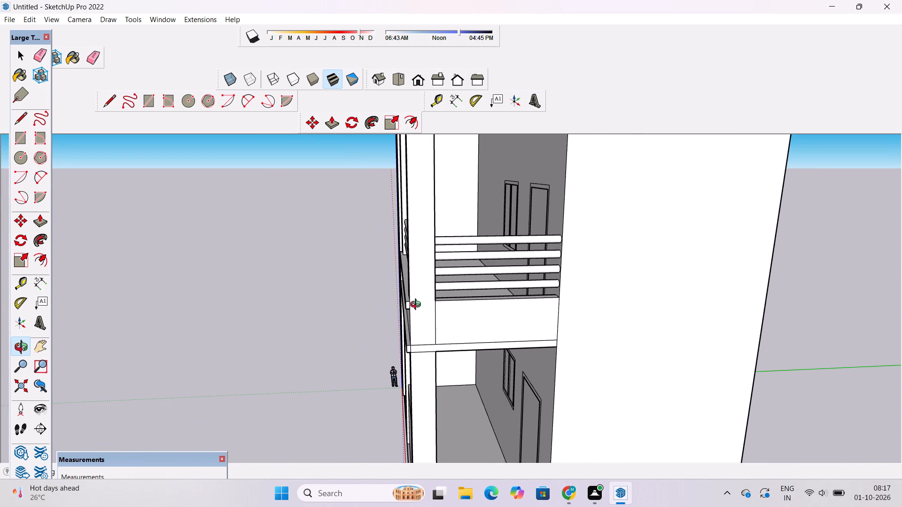
pyautogui.scroll(2, 474, 281)
pyautogui.keyDown('shift'); pyautogui.moveTo(474, 281); pyautogui.dragTo(464, 294); pyautogui.keyUp('shift')
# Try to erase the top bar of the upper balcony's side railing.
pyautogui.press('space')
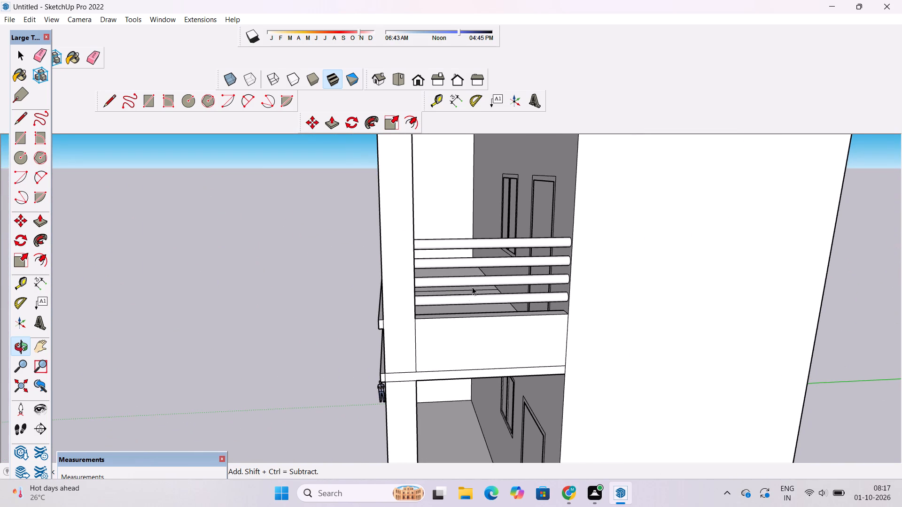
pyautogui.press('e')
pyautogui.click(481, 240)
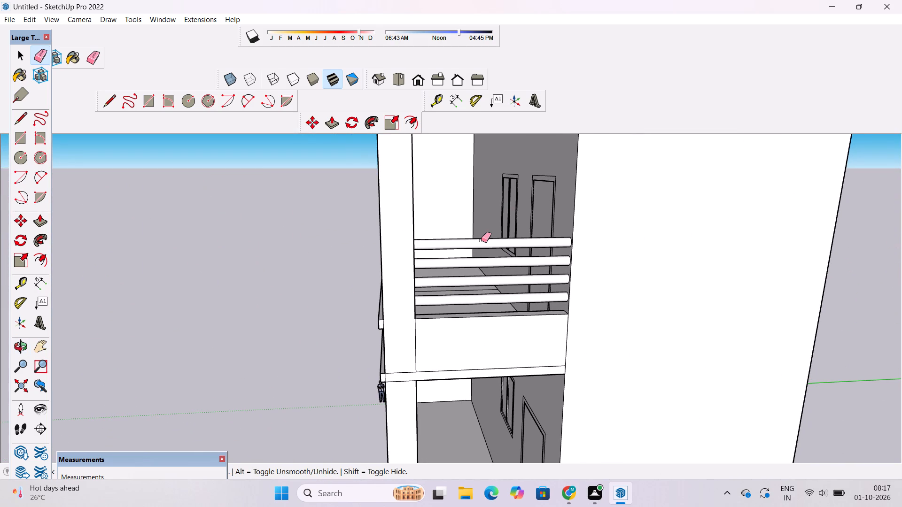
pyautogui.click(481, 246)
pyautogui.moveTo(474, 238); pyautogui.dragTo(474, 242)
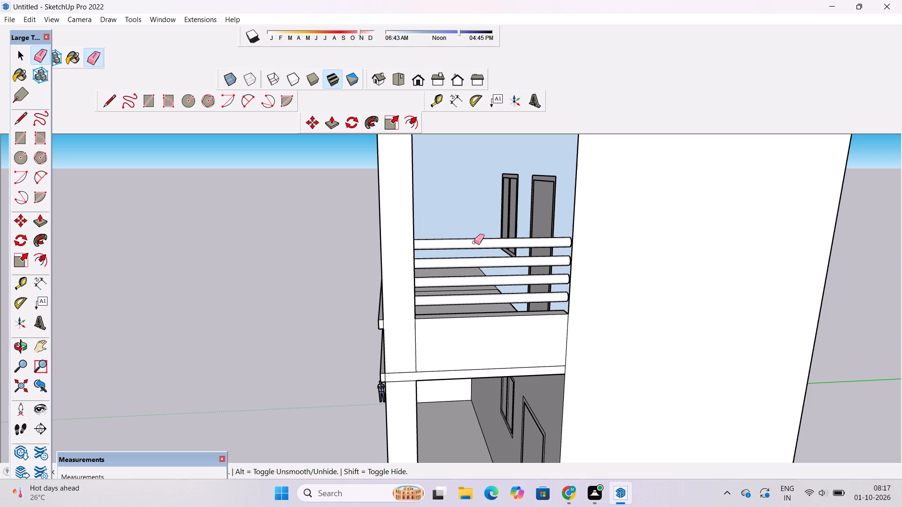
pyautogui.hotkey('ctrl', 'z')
# Delete the top round bar's surfaces from the upper balcony's side railing.
pyautogui.scroll(4, 546, 262)
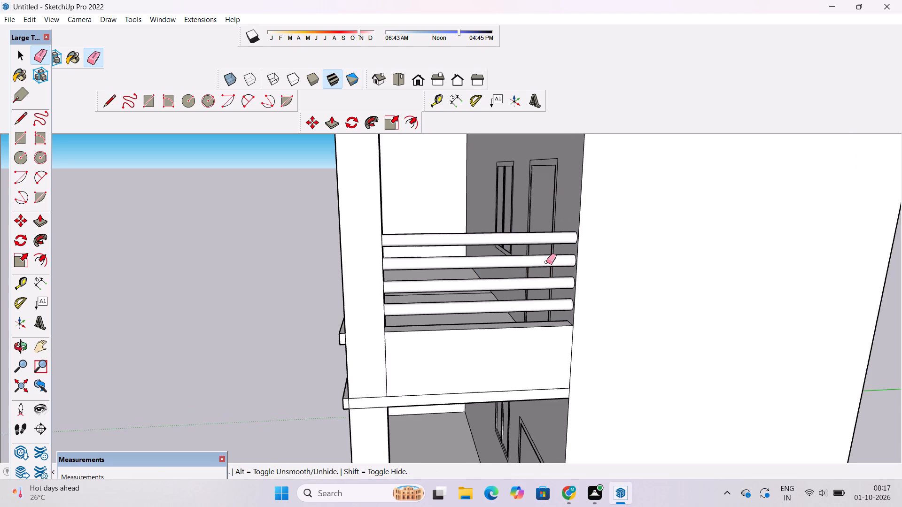
pyautogui.scroll(6, 546, 262)
pyautogui.click(614, 197)
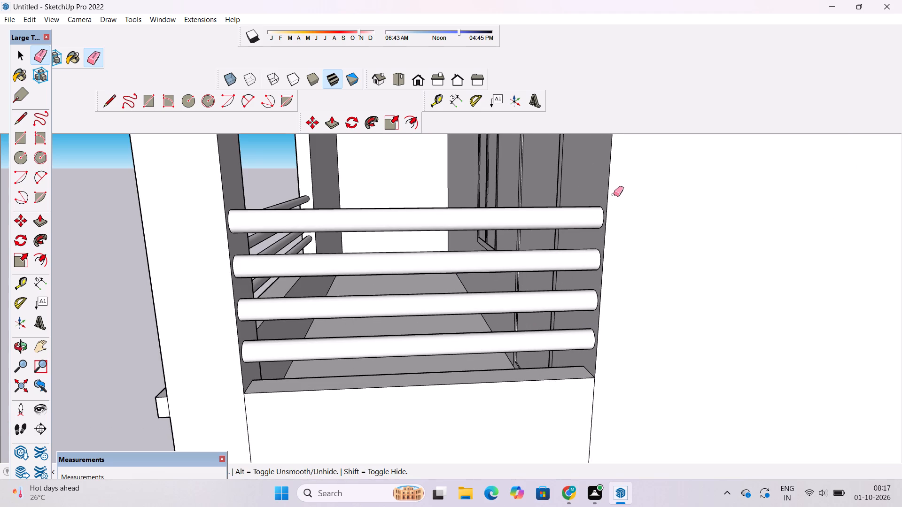
pyautogui.click(614, 194)
pyautogui.click(605, 203)
pyautogui.click(603, 196)
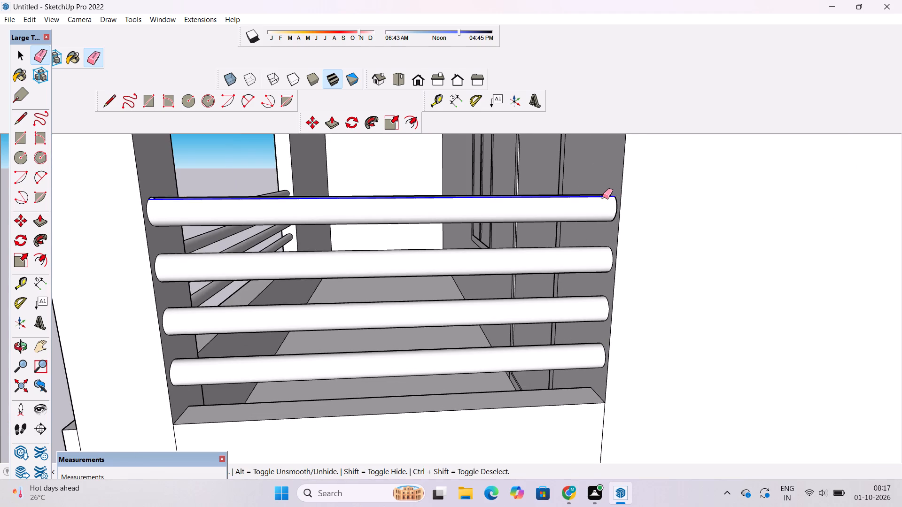
pyautogui.scroll(5, 603, 199)
pyautogui.moveTo(603, 198); pyautogui.dragTo(603, 204)
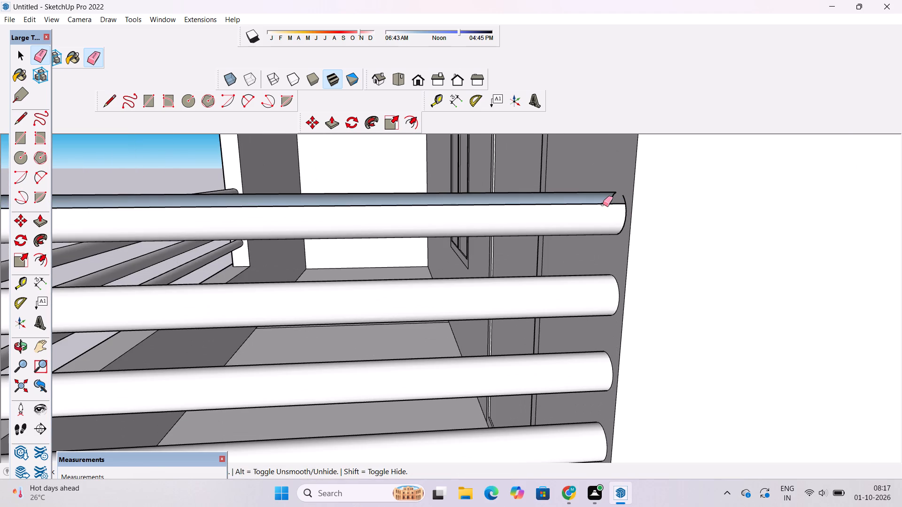
pyautogui.press('space')
pyautogui.click(583, 220)
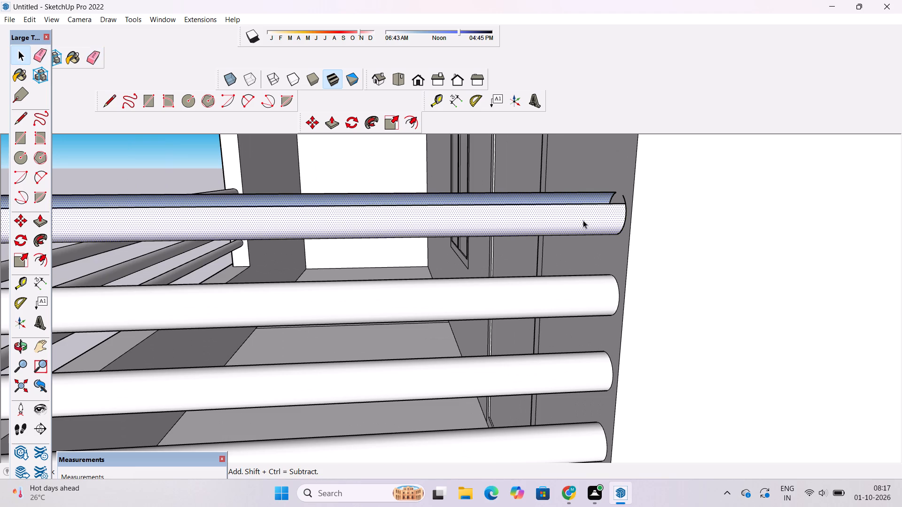
pyautogui.press('Delete')
# Erase the deleted top bar's leftover long edge and the arc segments of its circular outline on the inner wall.
pyautogui.press('e')
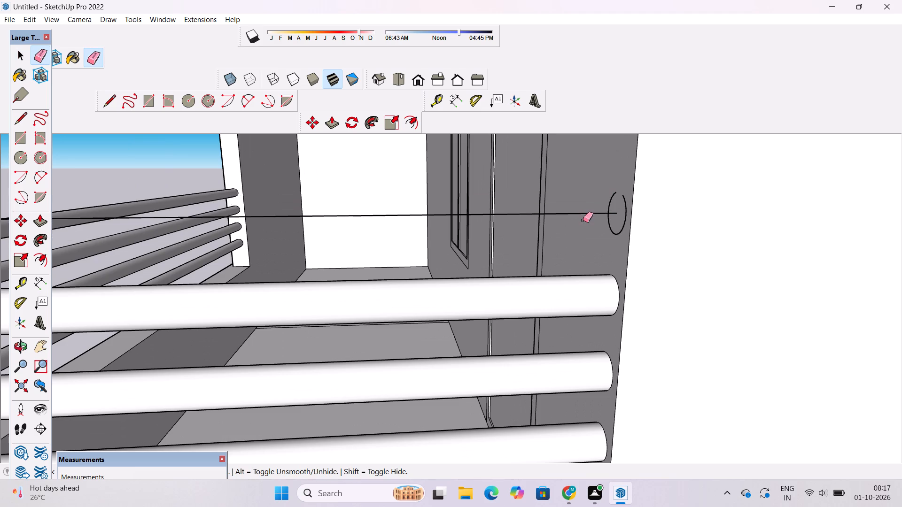
pyautogui.moveTo(590, 201); pyautogui.dragTo(590, 217)
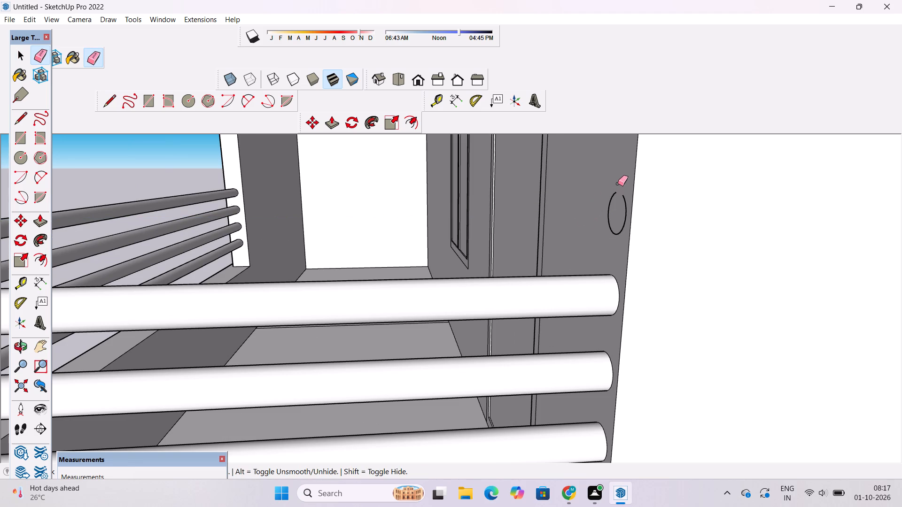
pyautogui.moveTo(618, 184); pyautogui.dragTo(612, 196)
pyautogui.moveTo(614, 186); pyautogui.dragTo(624, 212)
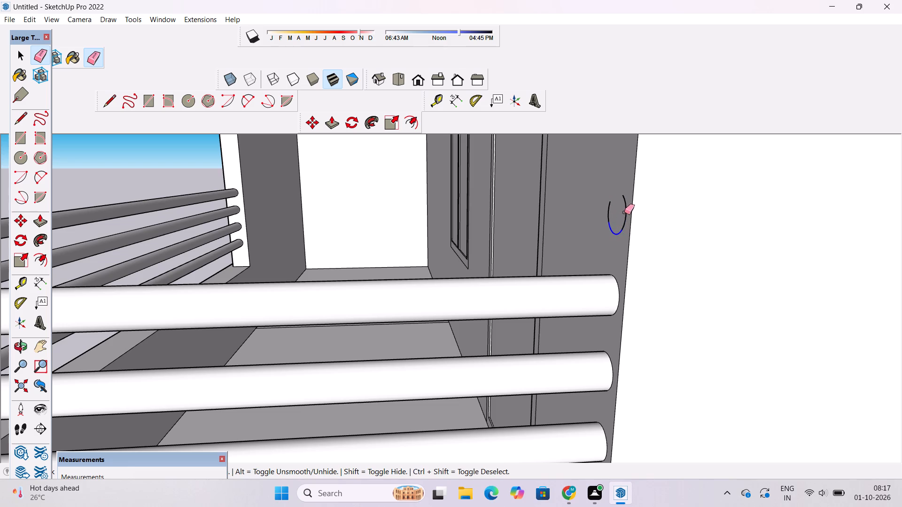
pyautogui.moveTo(624, 212); pyautogui.dragTo(628, 195)
pyautogui.scroll(10, 627, 196)
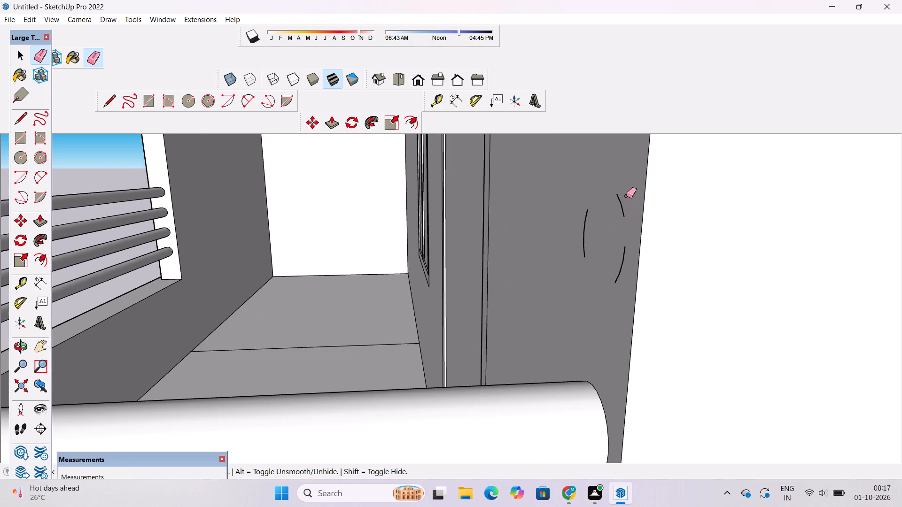
pyautogui.moveTo(617, 192); pyautogui.dragTo(628, 246)
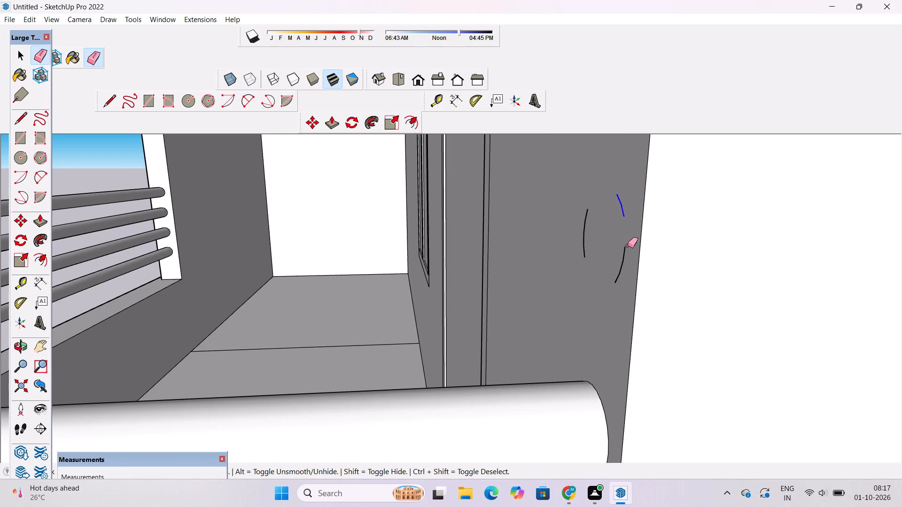
pyautogui.moveTo(628, 246); pyautogui.dragTo(607, 281)
pyautogui.moveTo(585, 206); pyautogui.dragTo(586, 207)
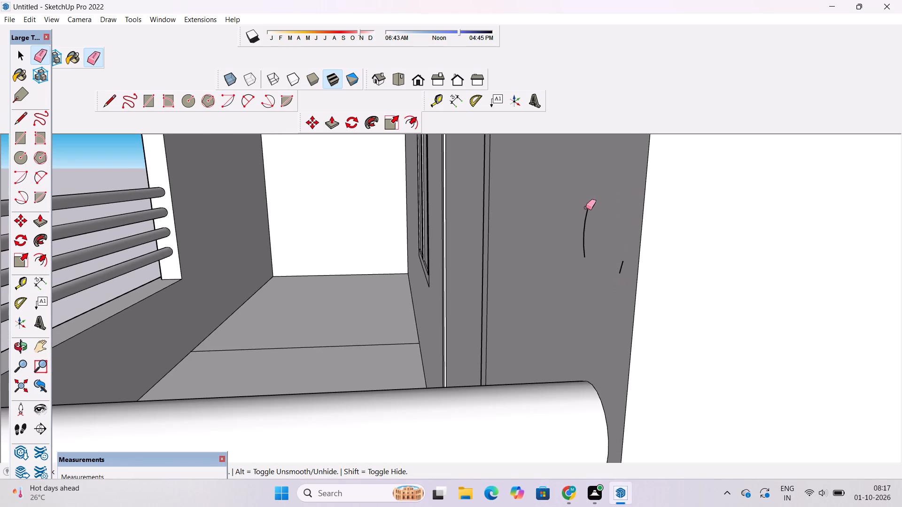
pyautogui.moveTo(586, 207); pyautogui.dragTo(585, 229)
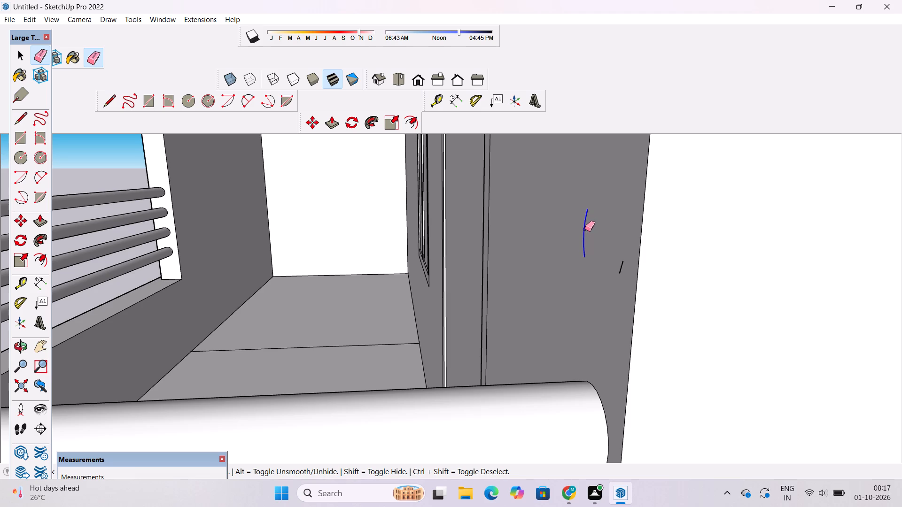
pyautogui.moveTo(585, 229); pyautogui.dragTo(591, 217)
pyautogui.moveTo(624, 252); pyautogui.dragTo(621, 272)
# Erase the deleted top railing bar's leftover edge on the inner wall and its circular outline on the opposite corner column.
pyautogui.moveTo(621, 272); pyautogui.dragTo(617, 270)
pyautogui.scroll(-16, 621, 169)
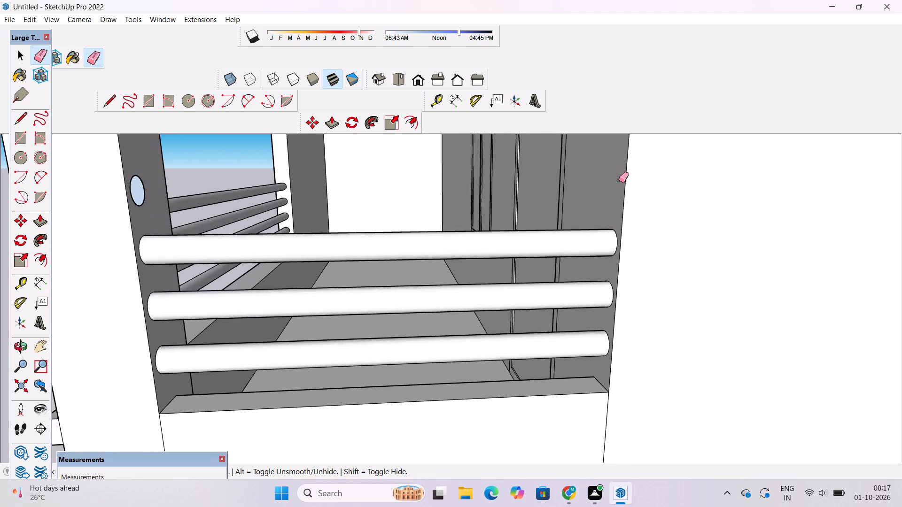
pyautogui.scroll(-4, 619, 180)
pyautogui.scroll(4, 304, 187)
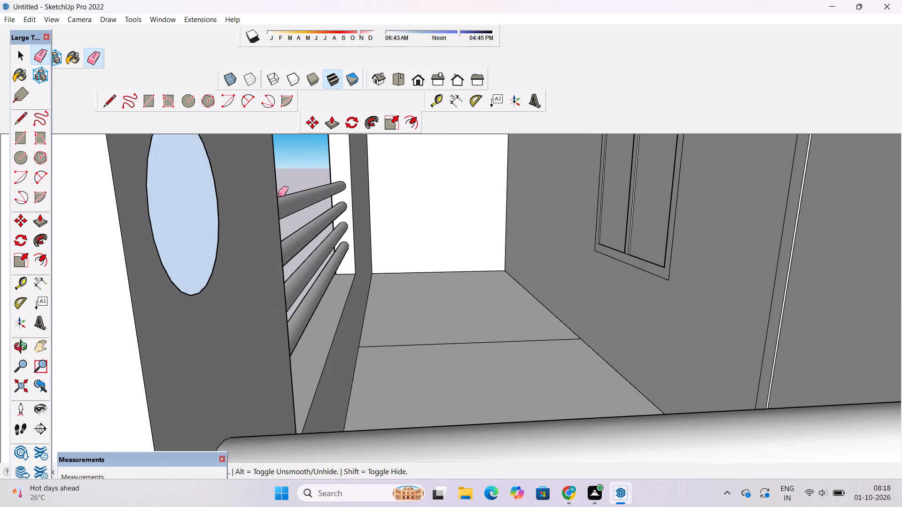
pyautogui.moveTo(221, 175); pyautogui.dragTo(204, 191)
pyautogui.scroll(-5, 219, 178)
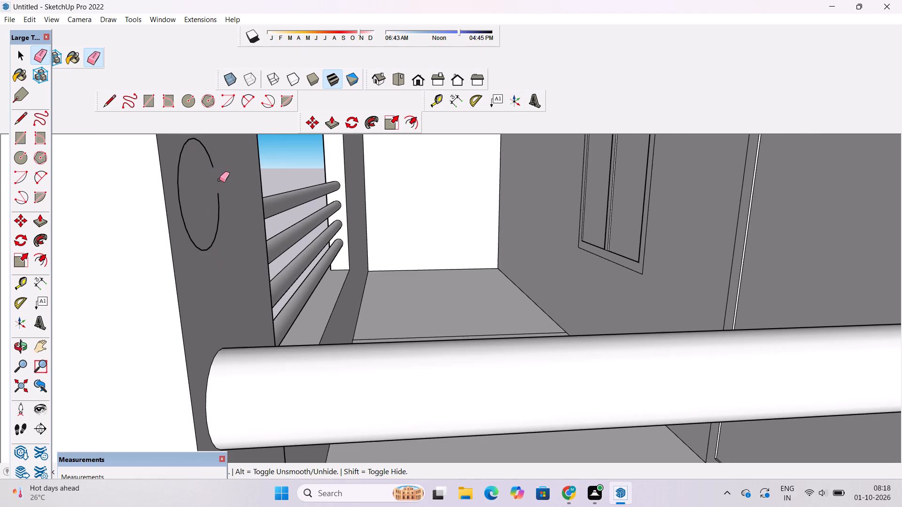
pyautogui.moveTo(214, 166); pyautogui.dragTo(203, 145)
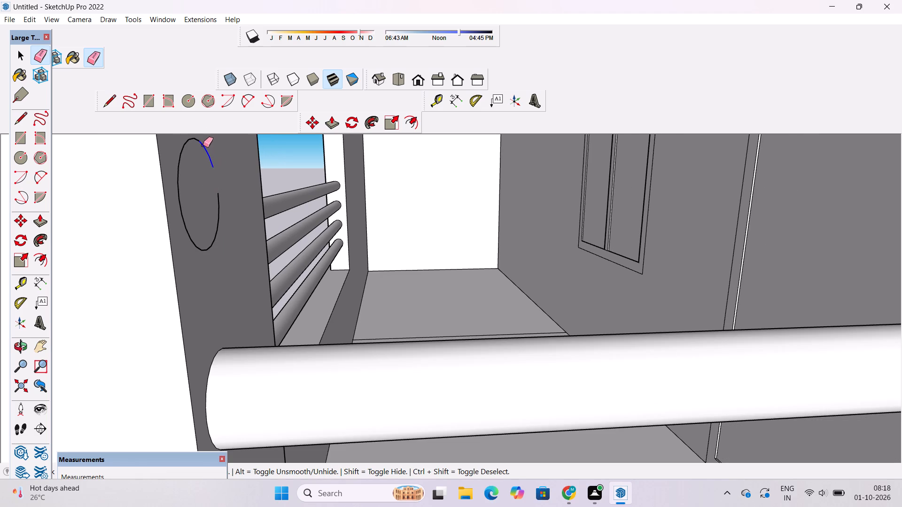
pyautogui.moveTo(203, 145); pyautogui.dragTo(218, 246)
pyautogui.moveTo(218, 246); pyautogui.dragTo(217, 234)
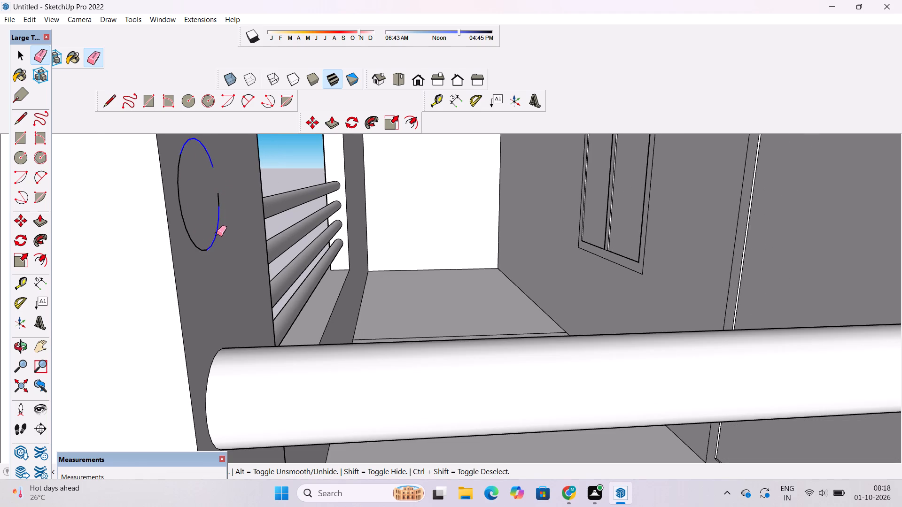
pyautogui.moveTo(217, 234); pyautogui.dragTo(182, 164)
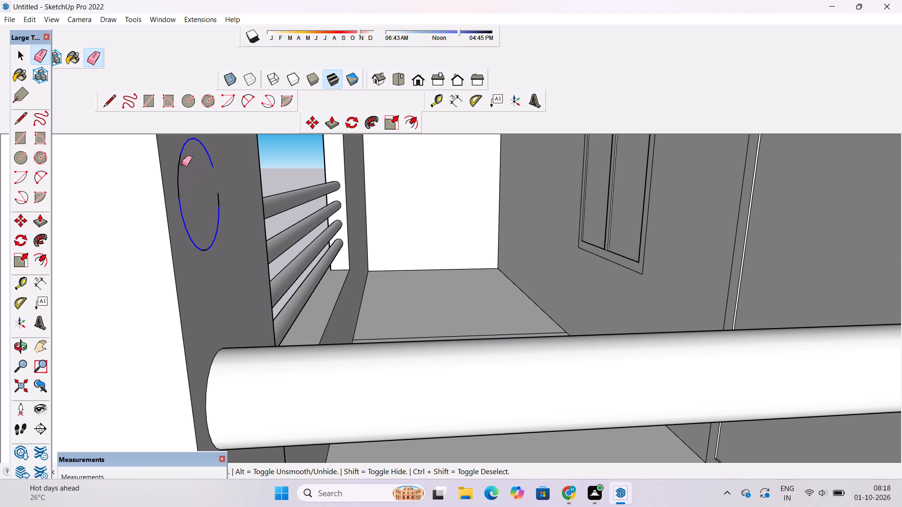
pyautogui.moveTo(182, 164); pyautogui.dragTo(184, 221)
pyautogui.moveTo(184, 221); pyautogui.dragTo(178, 174)
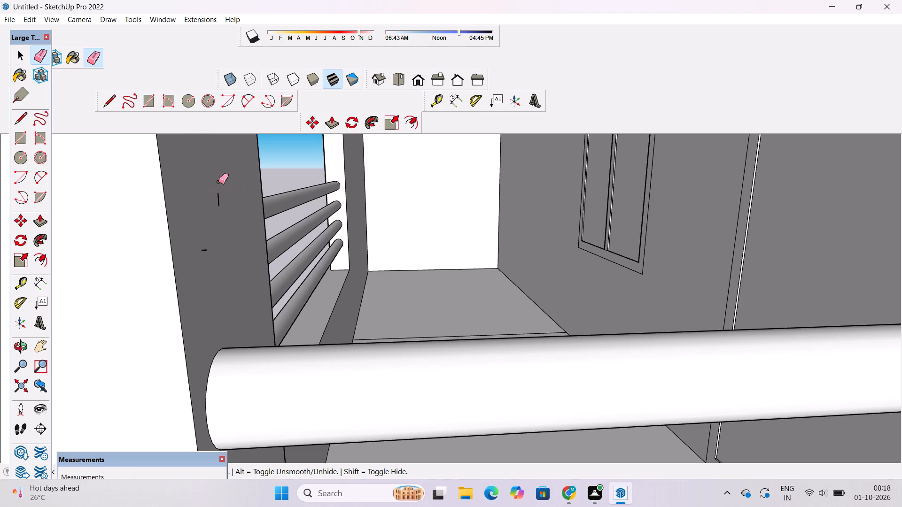
pyautogui.moveTo(218, 182); pyautogui.dragTo(218, 217)
pyautogui.moveTo(219, 236); pyautogui.dragTo(205, 249)
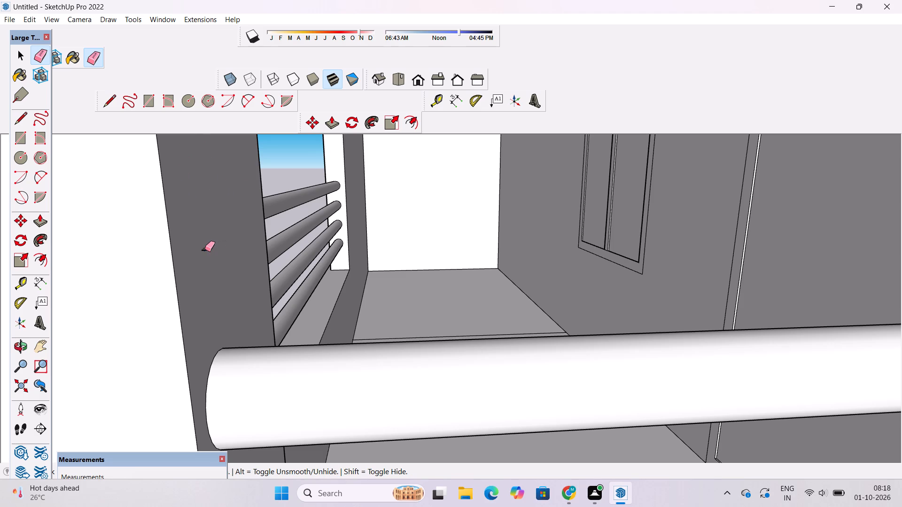
pyautogui.moveTo(205, 249); pyautogui.dragTo(198, 250)
pyautogui.click(198, 250)
pyautogui.scroll(-5, 228, 205)
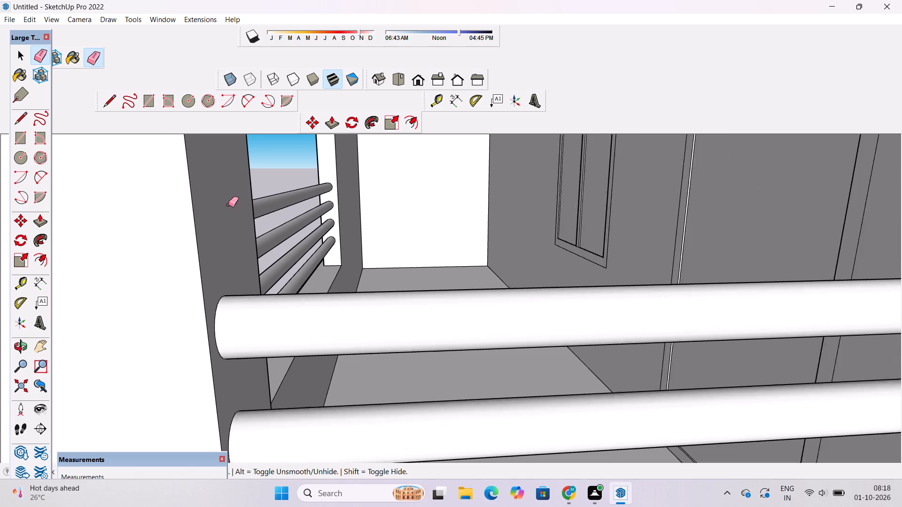
pyautogui.scroll(-1, 228, 205)
pyautogui.scroll(2, 221, 230)
pyautogui.scroll(-5, 218, 229)
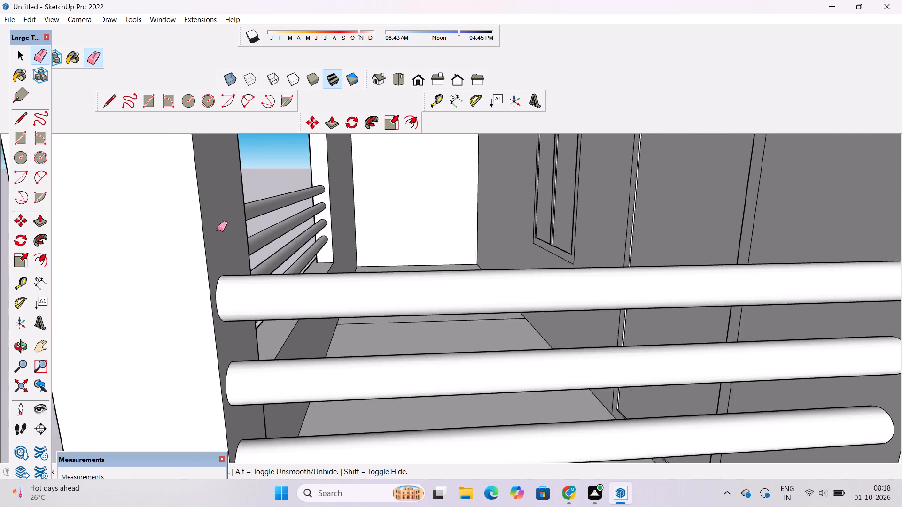
pyautogui.scroll(2, 218, 229)
pyautogui.press('space')
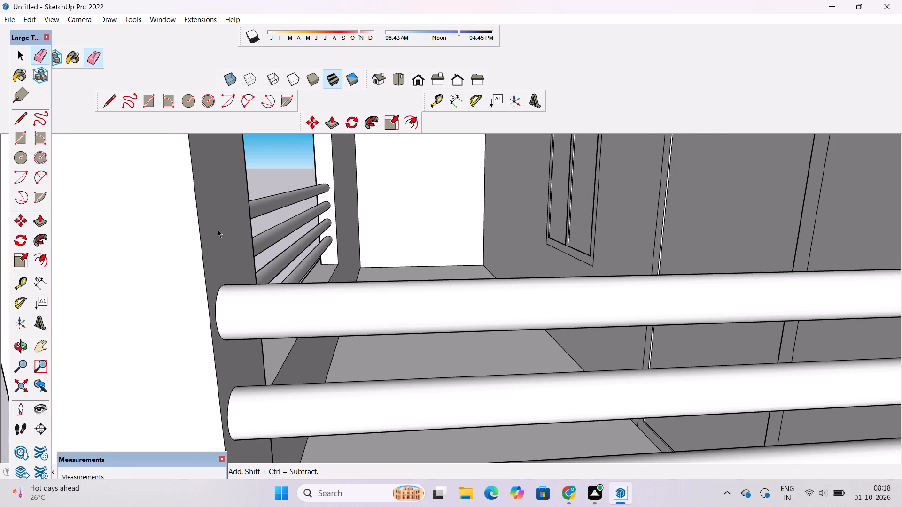
# Examine the upper balcony railings and the whole front facade from near and far.
pyautogui.press('o')
pyautogui.scroll(-10, 215, 228)
pyautogui.keyDown('shift'); pyautogui.moveTo(229, 235); pyautogui.dragTo(236, 279); pyautogui.keyUp('shift')
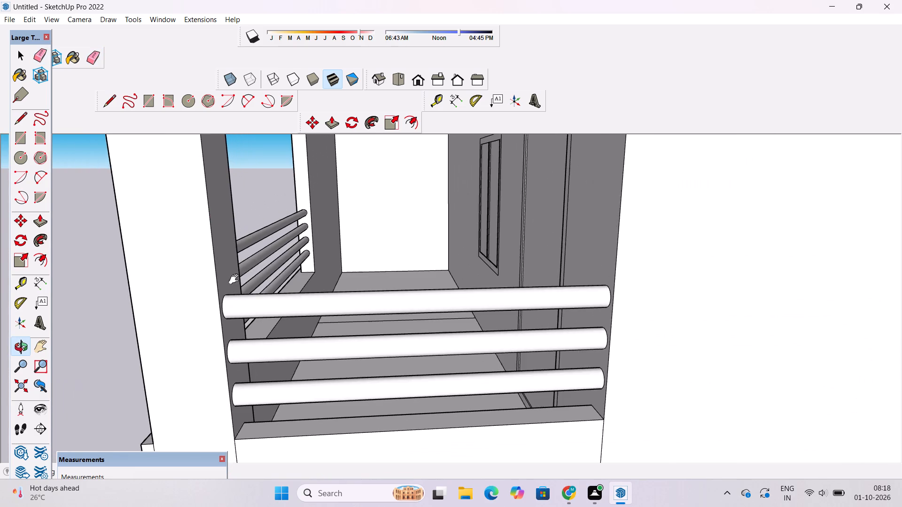
pyautogui.keyDown('shift'); pyautogui.scroll(-6, 237, 275); pyautogui.keyUp('shift')
pyautogui.moveTo(177, 284); pyautogui.dragTo(476, 258)
pyautogui.scroll(-5, 481, 255)
pyautogui.keyDown('shift'); pyautogui.moveTo(356, 286); pyautogui.dragTo(373, 277); pyautogui.keyUp('shift')
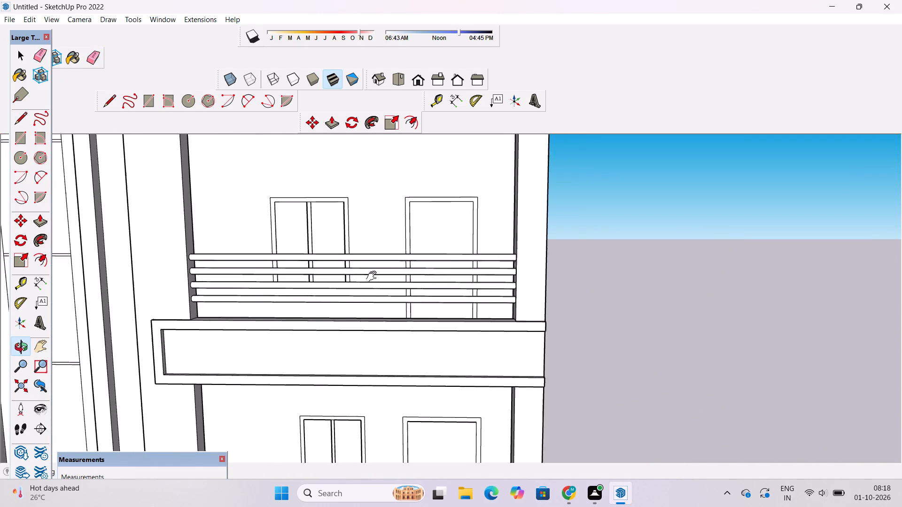
pyautogui.keyDown('shift'); pyautogui.moveTo(373, 277); pyautogui.dragTo(388, 270); pyautogui.keyUp('shift')
pyautogui.scroll(-5, 398, 265)
pyautogui.moveTo(234, 286); pyautogui.dragTo(474, 277)
pyautogui.moveTo(474, 277); pyautogui.dragTo(312, 277)
pyautogui.scroll(-5, 305, 267)
pyautogui.moveTo(390, 275); pyautogui.dragTo(296, 290)
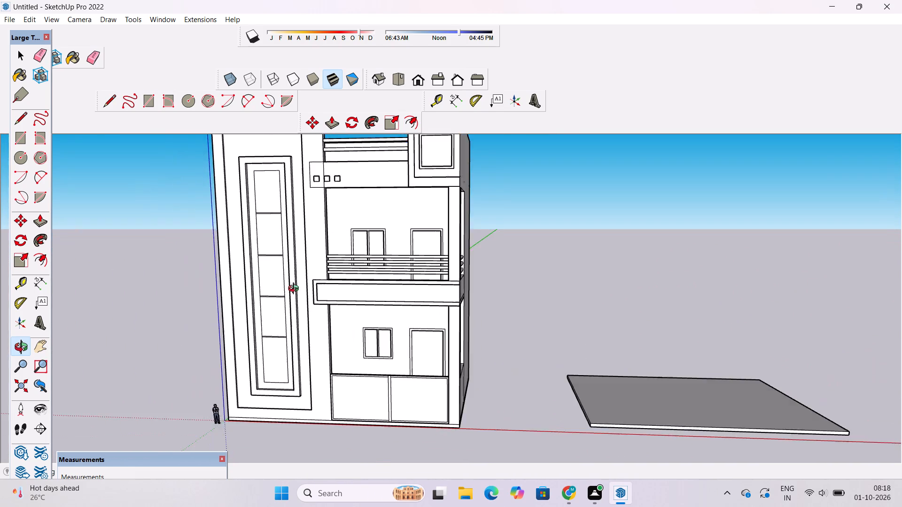
pyautogui.scroll(-5, 295, 290)
pyautogui.keyDown('shift'); pyautogui.moveTo(322, 255); pyautogui.dragTo(309, 291); pyautogui.keyUp('shift')
pyautogui.scroll(1, 288, 258)
pyautogui.moveTo(273, 274); pyautogui.dragTo(282, 289)
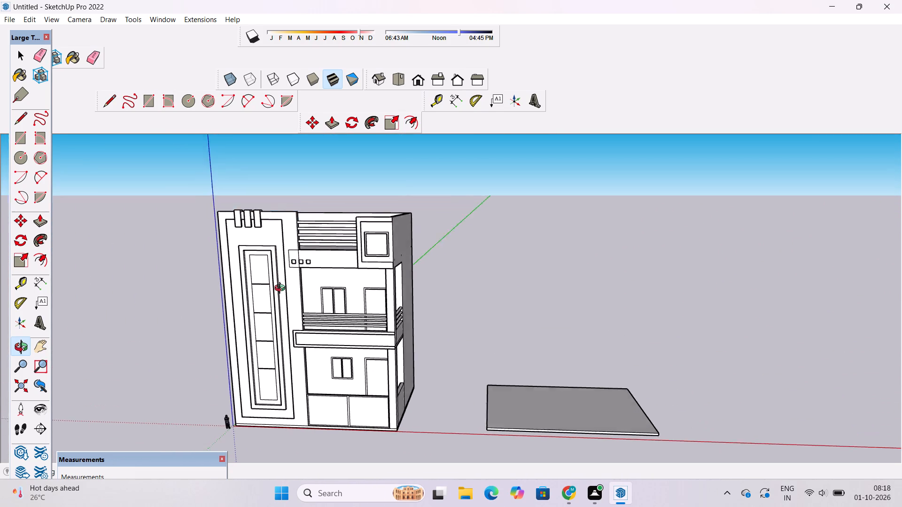
pyautogui.moveTo(282, 289); pyautogui.dragTo(288, 297)
pyautogui.moveTo(288, 317); pyautogui.dragTo(318, 287)
pyautogui.scroll(-3, 312, 269)
pyautogui.keyDown('shift'); pyautogui.moveTo(312, 277); pyautogui.dragTo(314, 264); pyautogui.keyUp('shift')
pyautogui.scroll(-3, 314, 264)
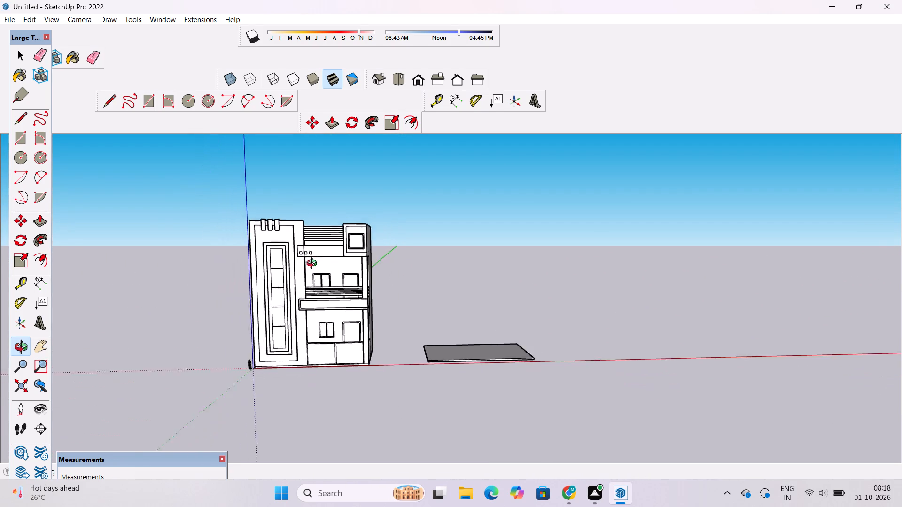
pyautogui.scroll(-1, 314, 264)
pyautogui.keyDown('shift'); pyautogui.moveTo(305, 280); pyautogui.dragTo(349, 278); pyautogui.keyUp('shift')
pyautogui.scroll(4, 373, 271)
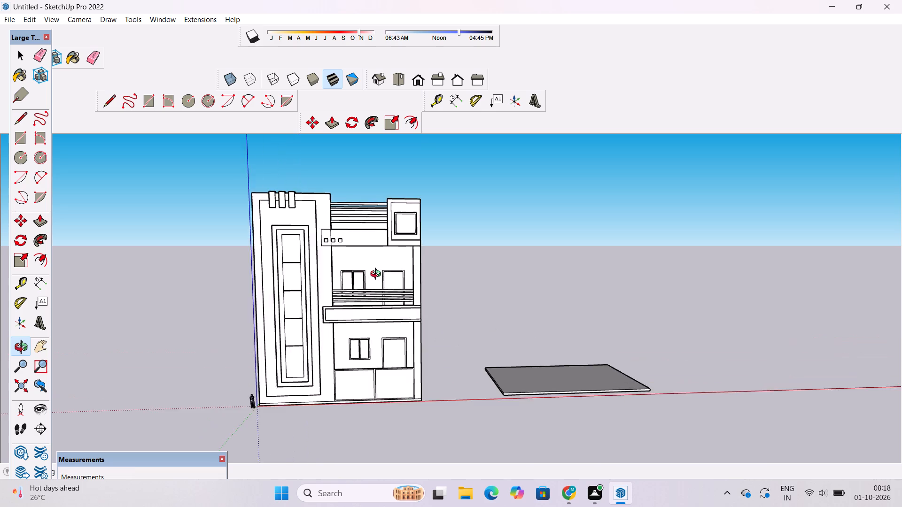
pyautogui.scroll(3, 378, 275)
pyautogui.scroll(-5, 374, 277)
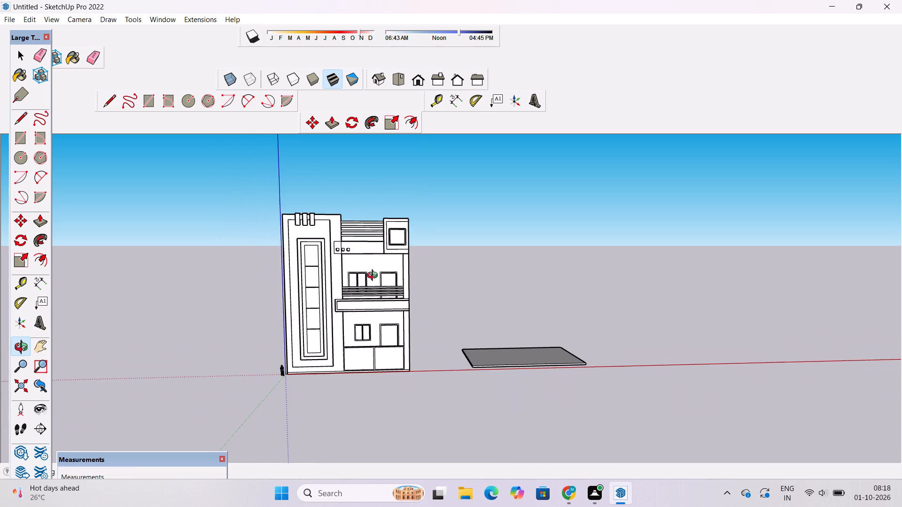
# Examine the ground-floor porch, its parapet panels and ceiling, and the building's open side.
pyautogui.keyDown('shift'); pyautogui.moveTo(374, 277); pyautogui.dragTo(350, 261); pyautogui.keyUp('shift')
pyautogui.moveTo(350, 337); pyautogui.dragTo(352, 353)
pyautogui.scroll(10, 355, 347)
pyautogui.keyDown('shift'); pyautogui.moveTo(385, 305); pyautogui.dragTo(384, 305); pyautogui.keyUp('shift')
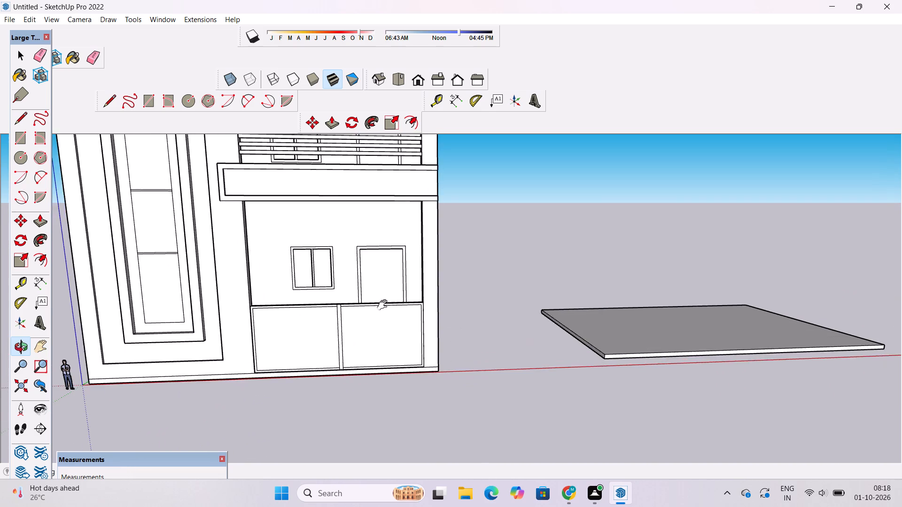
pyautogui.keyDown('shift'); pyautogui.moveTo(384, 305); pyautogui.dragTo(354, 321); pyautogui.keyUp('shift')
pyautogui.scroll(11, 362, 284)
pyautogui.moveTo(391, 276); pyautogui.dragTo(242, 279)
pyautogui.moveTo(194, 282); pyautogui.dragTo(163, 291)
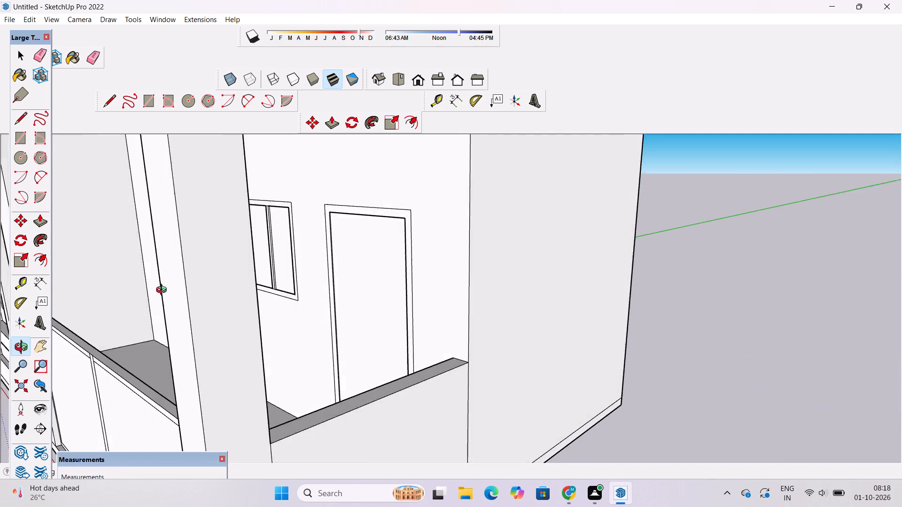
pyautogui.moveTo(163, 291); pyautogui.dragTo(103, 304)
pyautogui.moveTo(103, 304); pyautogui.dragTo(390, 291)
pyautogui.scroll(-6, 390, 291)
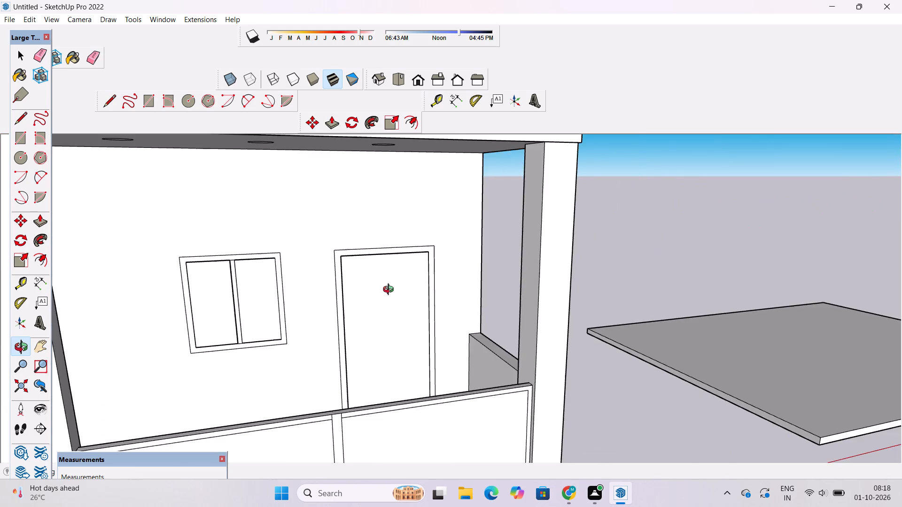
pyautogui.keyDown('shift'); pyautogui.moveTo(378, 317); pyautogui.dragTo(368, 257); pyautogui.keyUp('shift')
pyautogui.keyDown('shift'); pyautogui.moveTo(353, 304); pyautogui.dragTo(315, 284); pyautogui.keyUp('shift')
pyautogui.scroll(-5, 313, 284)
pyautogui.moveTo(312, 287); pyautogui.dragTo(287, 261)
pyautogui.keyDown('shift'); pyautogui.moveTo(287, 261); pyautogui.dragTo(299, 291); pyautogui.keyUp('shift')
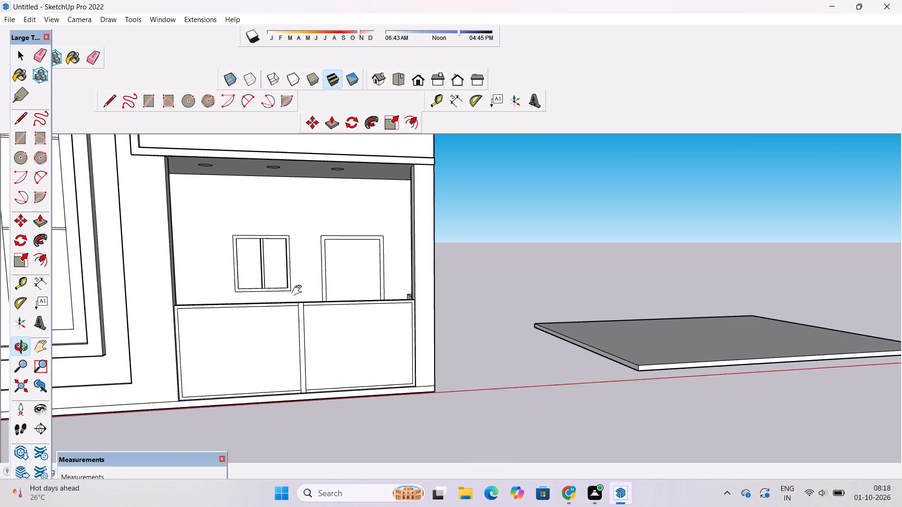
pyautogui.keyDown('shift'); pyautogui.moveTo(299, 291); pyautogui.dragTo(301, 296); pyautogui.keyUp('shift')
pyautogui.scroll(-5, 301, 296)
pyautogui.moveTo(342, 283); pyautogui.dragTo(295, 282)
pyautogui.keyDown('shift'); pyautogui.moveTo(295, 282); pyautogui.dragTo(293, 291); pyautogui.keyUp('shift')
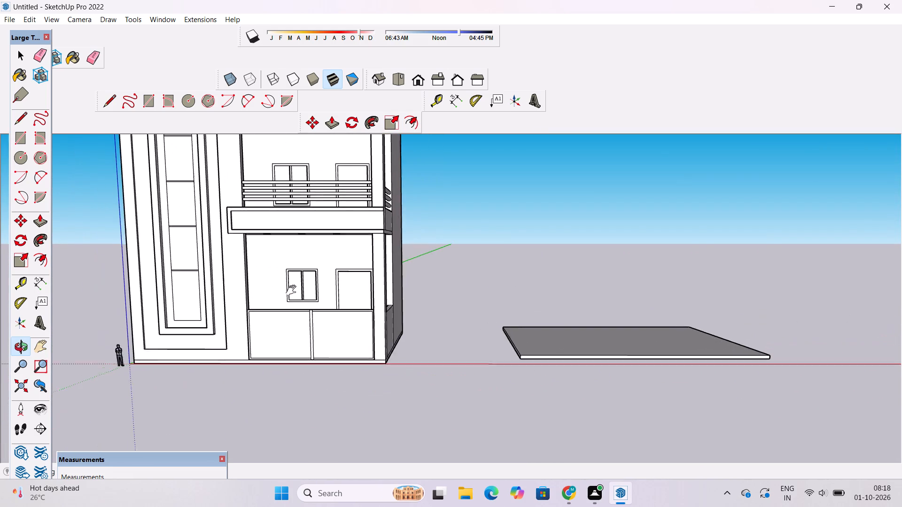
pyautogui.keyDown('shift'); pyautogui.moveTo(293, 291); pyautogui.dragTo(293, 318); pyautogui.keyUp('shift')
pyautogui.moveTo(691, 225); pyautogui.dragTo(304, 254)
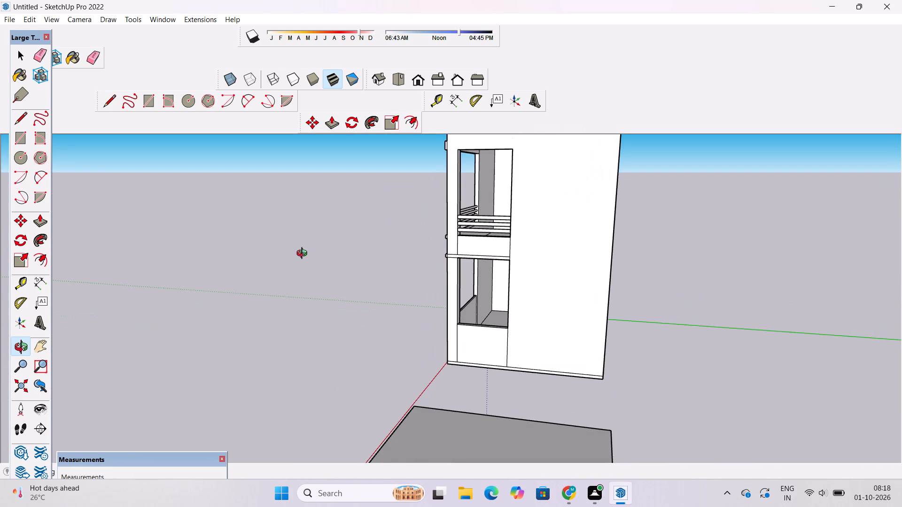
pyautogui.moveTo(304, 254); pyautogui.dragTo(708, 235)
pyautogui.scroll(-5, 754, 224)
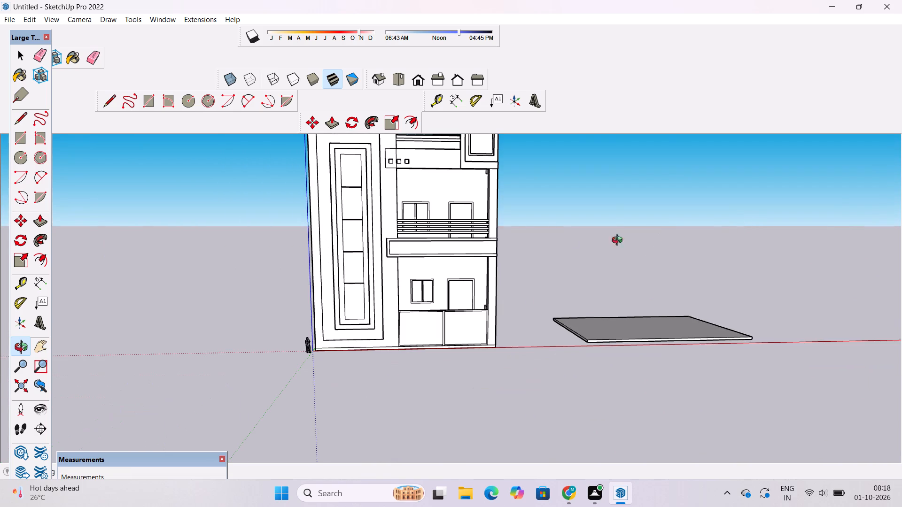
# Erase the horizontal line along the base of the building's blank side wall beside the human figure.
pyautogui.moveTo(282, 279); pyautogui.dragTo(603, 238)
pyautogui.keyDown('shift'); pyautogui.moveTo(603, 238); pyautogui.dragTo(606, 255); pyautogui.keyUp('shift')
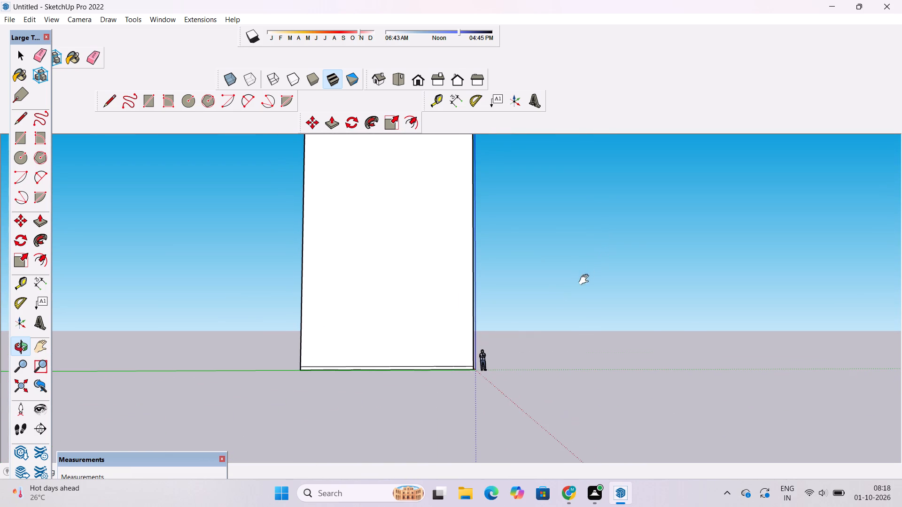
pyautogui.keyDown('shift'); pyautogui.scroll(6, 356, 356); pyautogui.keyUp('shift')
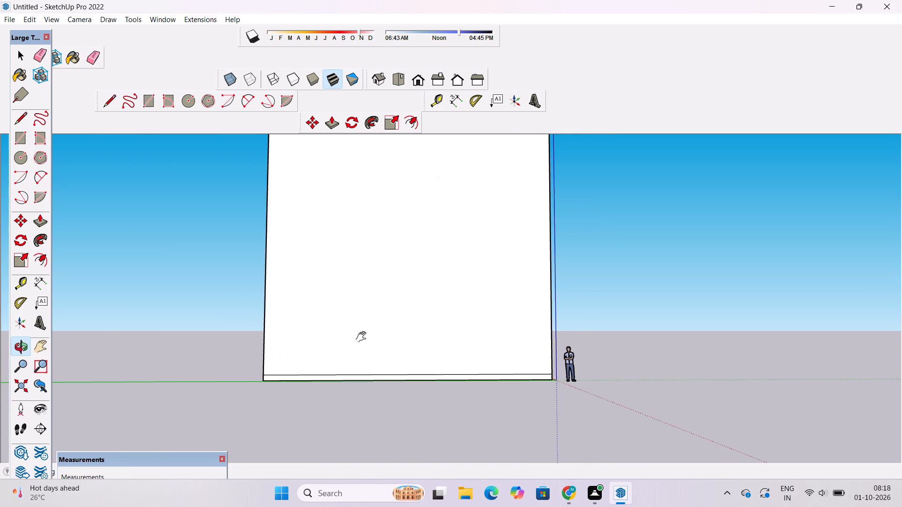
pyautogui.keyDown('shift'); pyautogui.moveTo(363, 331); pyautogui.dragTo(361, 293); pyautogui.keyUp('shift')
pyautogui.keyDown('shift'); pyautogui.scroll(3, 373, 337); pyautogui.keyUp('shift')
pyautogui.keyDown('shift'); pyautogui.moveTo(382, 355); pyautogui.dragTo(362, 317); pyautogui.keyUp('shift')
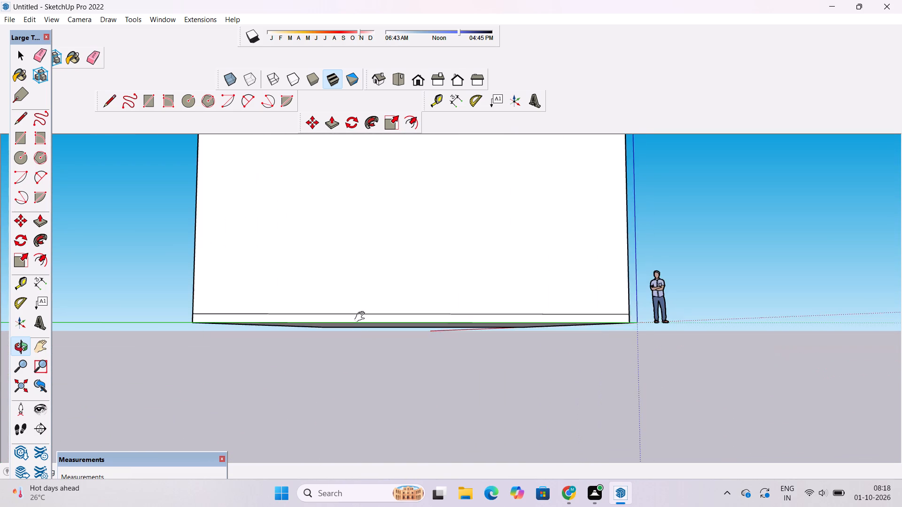
pyautogui.keyDown('shift'); pyautogui.moveTo(362, 317); pyautogui.dragTo(361, 340); pyautogui.keyUp('shift')
pyautogui.scroll(4, 361, 338)
pyautogui.scroll(-4, 361, 338)
pyautogui.press('e')
pyautogui.moveTo(364, 327); pyautogui.dragTo(366, 335)
pyautogui.moveTo(474, 331); pyautogui.dragTo(475, 336)
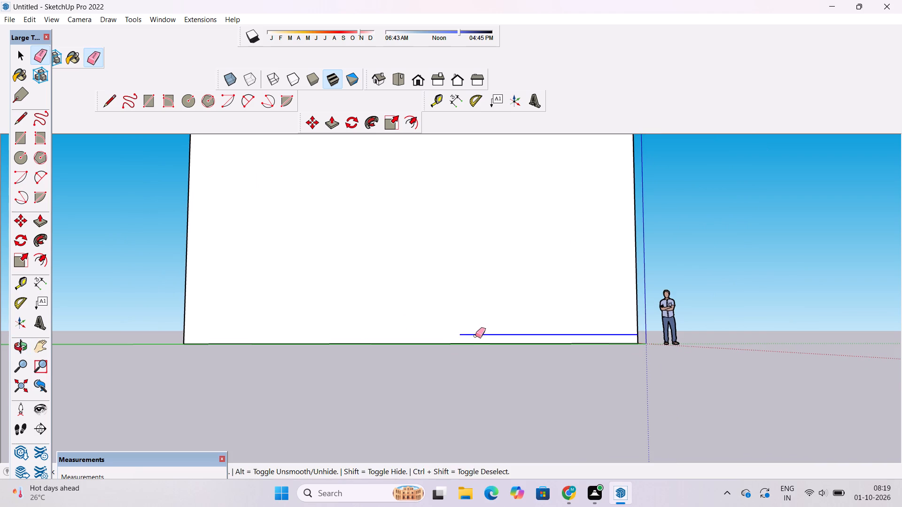
pyautogui.moveTo(475, 336); pyautogui.dragTo(476, 337)
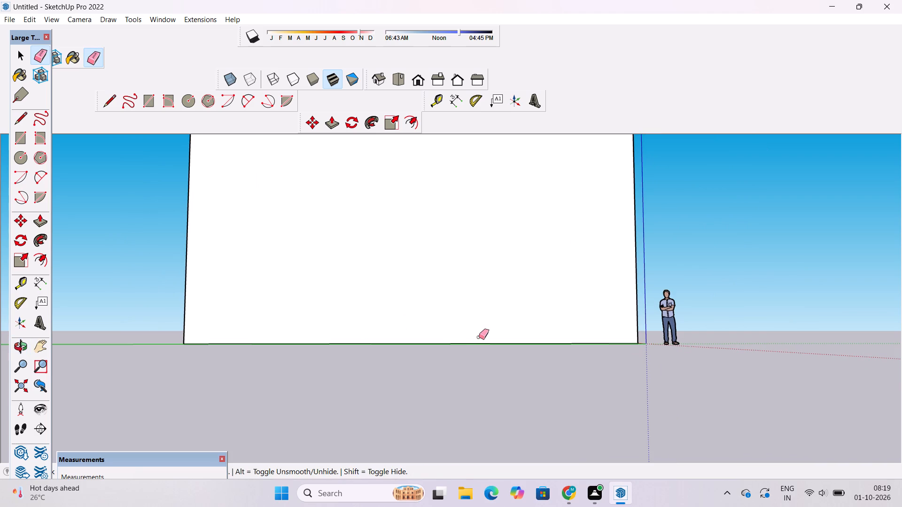
# Examine the blank side wall and the overall building from the front corner at a distance.
pyautogui.press('o')
pyautogui.scroll(-11, 341, 310)
pyautogui.moveTo(426, 317); pyautogui.dragTo(379, 319)
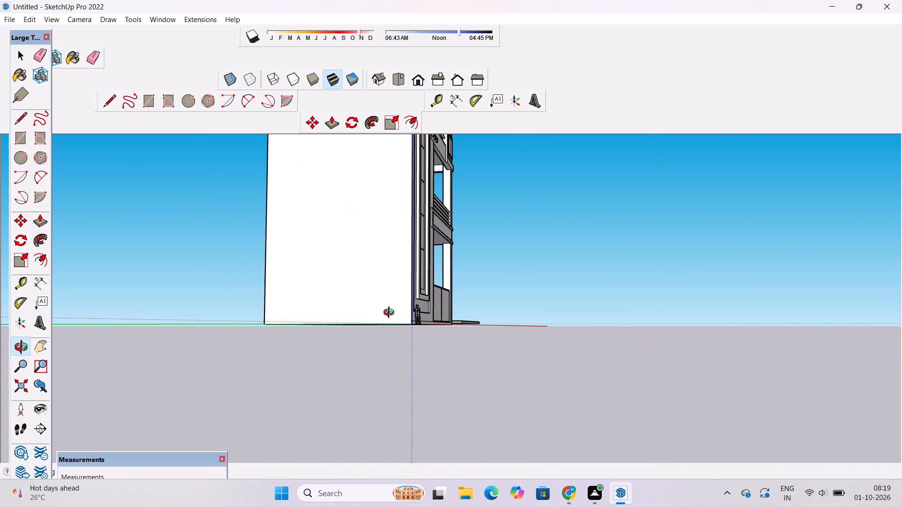
pyautogui.keyDown('shift'); pyautogui.moveTo(402, 310); pyautogui.dragTo(381, 364); pyautogui.keyUp('shift')
pyautogui.moveTo(420, 342); pyautogui.dragTo(362, 347)
pyautogui.scroll(-7, 362, 347)
pyautogui.keyDown('shift'); pyautogui.moveTo(405, 327); pyautogui.dragTo(384, 338); pyautogui.keyUp('shift')
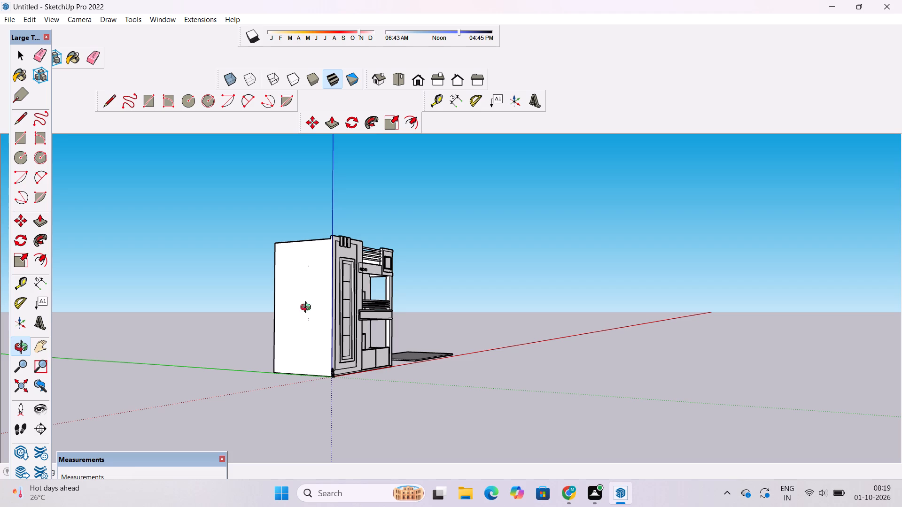
pyautogui.scroll(-7, 278, 317)
pyautogui.scroll(11, 415, 285)
pyautogui.moveTo(345, 301); pyautogui.dragTo(276, 351)
pyautogui.scroll(-15, 257, 346)
pyautogui.moveTo(292, 355); pyautogui.dragTo(258, 356)
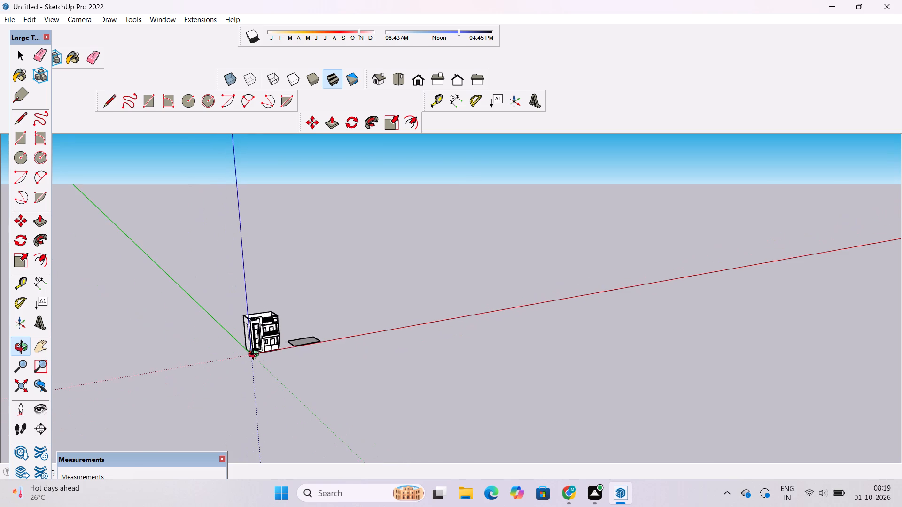
# Examine the whole front facade from a distance and from near, including the tower, balconies and ground-floor porch.
pyautogui.scroll(-4, 256, 355)
pyautogui.moveTo(257, 362); pyautogui.dragTo(217, 354)
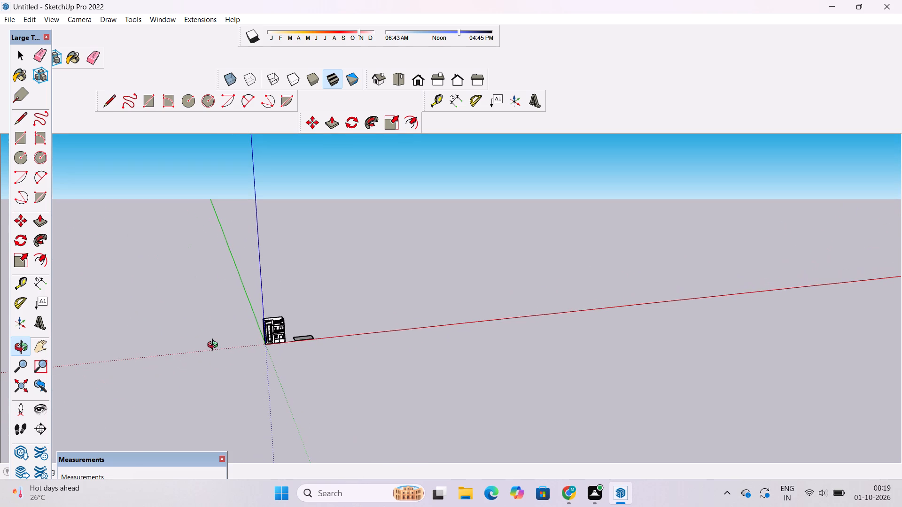
pyautogui.scroll(-4, 215, 346)
pyautogui.moveTo(225, 372); pyautogui.dragTo(217, 336)
pyautogui.scroll(8, 265, 336)
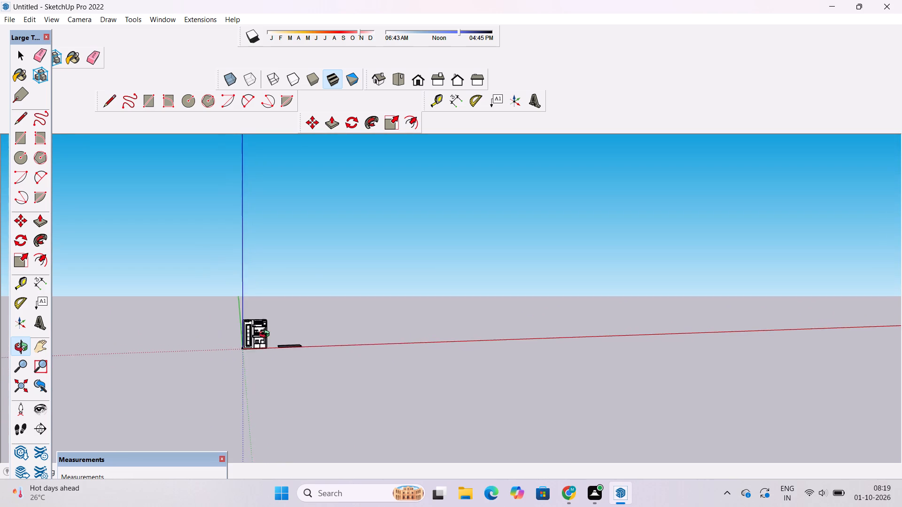
pyautogui.scroll(3, 266, 335)
pyautogui.moveTo(281, 333); pyautogui.dragTo(257, 363)
pyautogui.scroll(20, 258, 355)
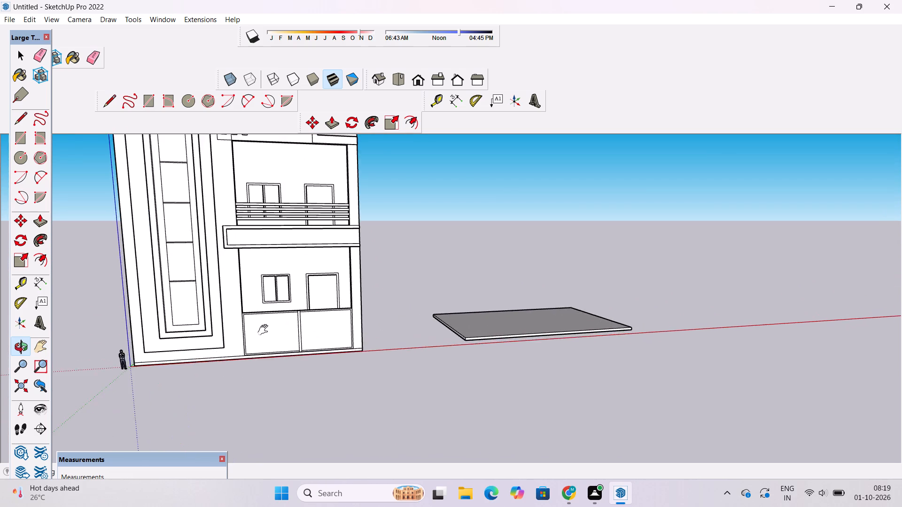
pyautogui.keyDown('shift'); pyautogui.moveTo(265, 330); pyautogui.dragTo(326, 384); pyautogui.keyUp('shift')
pyautogui.scroll(-4, 325, 377)
pyautogui.keyDown('shift'); pyautogui.moveTo(336, 362); pyautogui.dragTo(325, 367); pyautogui.keyUp('shift')
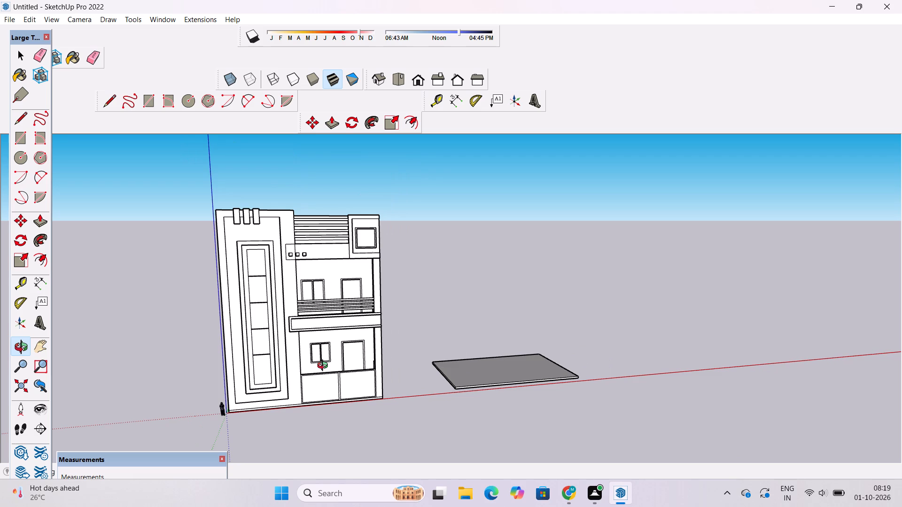
pyautogui.scroll(-3, 325, 367)
pyautogui.scroll(2, 325, 367)
pyautogui.scroll(-5, 325, 367)
pyautogui.scroll(5, 325, 367)
pyautogui.scroll(-3, 325, 367)
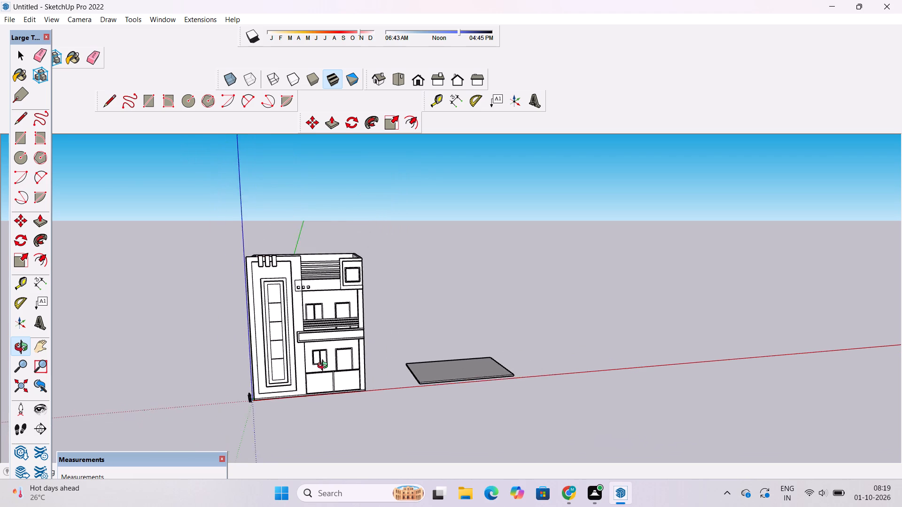
pyautogui.scroll(4, 325, 367)
pyautogui.moveTo(331, 396); pyautogui.dragTo(329, 386)
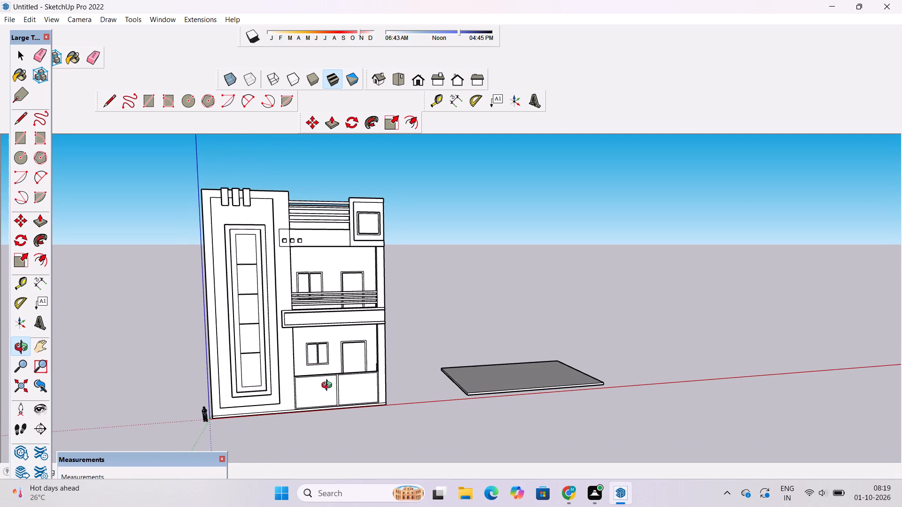
pyautogui.scroll(-3, 328, 384)
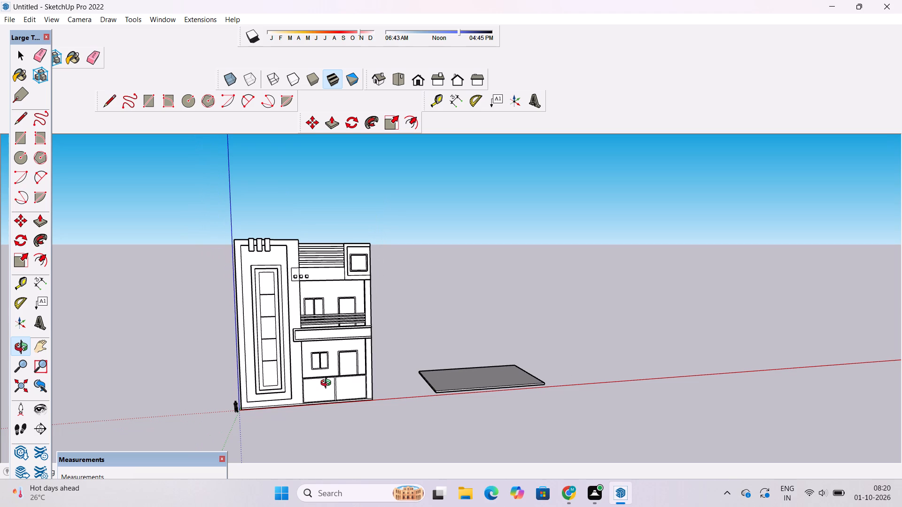
pyautogui.scroll(1, 328, 384)
pyautogui.scroll(-5, 328, 384)
pyautogui.keyDown('shift'); pyautogui.moveTo(323, 336); pyautogui.dragTo(331, 383); pyautogui.keyUp('shift')
pyautogui.scroll(9, 320, 397)
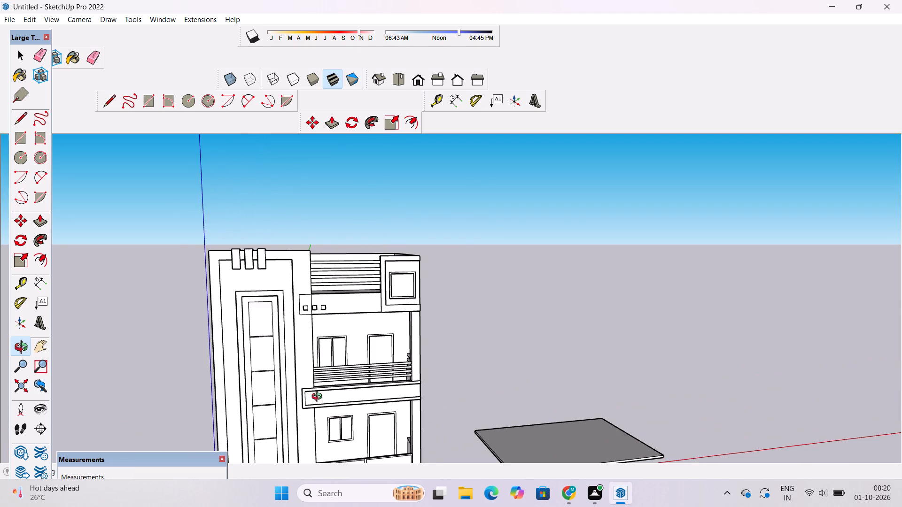
# Examine the roof parapet, the three fins on top of the tower and the upper balcony railings from above.
pyautogui.keyDown('shift'); pyautogui.moveTo(317, 399); pyautogui.dragTo(307, 340); pyautogui.keyUp('shift')
pyautogui.moveTo(290, 338); pyautogui.dragTo(418, 415)
pyautogui.scroll(9, 361, 317)
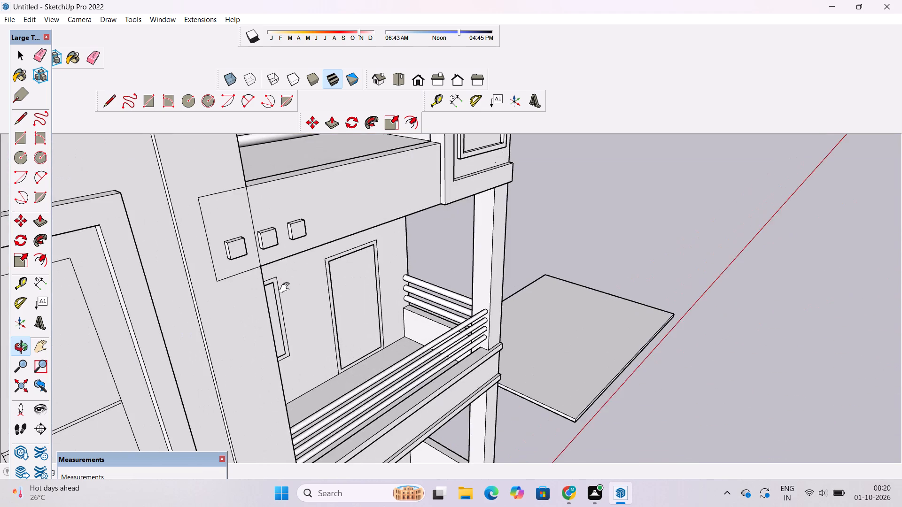
pyautogui.keyDown('shift'); pyautogui.moveTo(287, 288); pyautogui.dragTo(381, 335); pyautogui.keyUp('shift')
pyautogui.scroll(-9, 381, 335)
pyautogui.keyDown('shift'); pyautogui.moveTo(295, 276); pyautogui.dragTo(348, 364); pyautogui.keyUp('shift')
pyautogui.moveTo(249, 367); pyautogui.dragTo(336, 355)
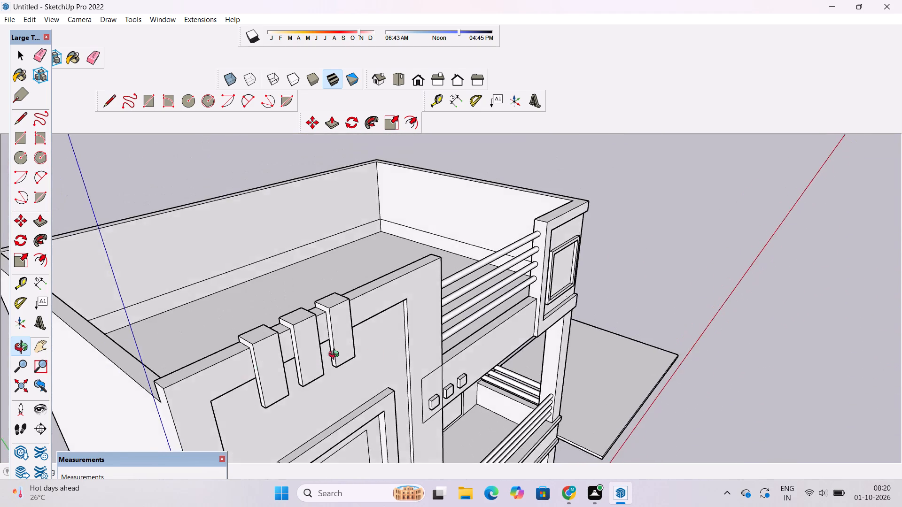
pyautogui.moveTo(336, 355); pyautogui.dragTo(456, 342)
pyautogui.scroll(-5, 474, 337)
pyautogui.keyDown('shift'); pyautogui.moveTo(546, 336); pyautogui.dragTo(358, 353); pyautogui.keyUp('shift')
pyautogui.scroll(4, 364, 351)
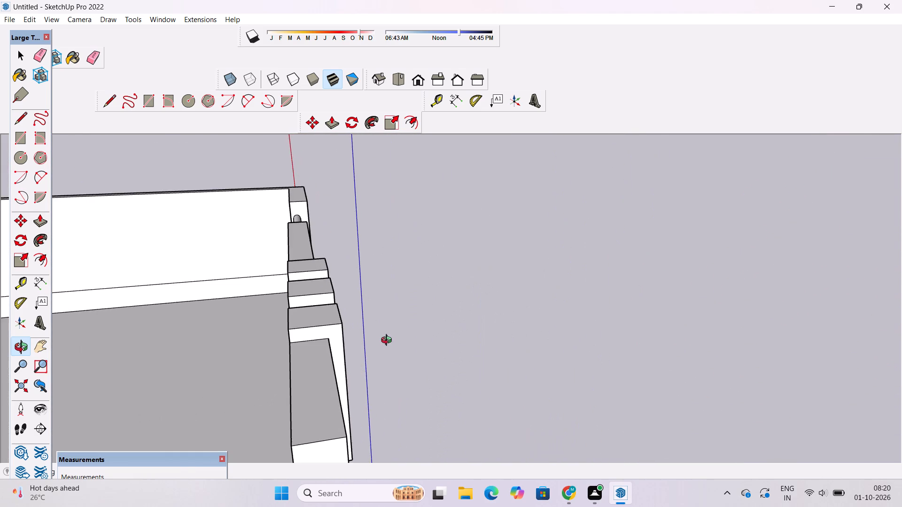
pyautogui.moveTo(389, 341); pyautogui.dragTo(202, 349)
pyautogui.scroll(-6, 201, 349)
pyautogui.keyDown('shift'); pyautogui.moveTo(201, 349); pyautogui.dragTo(465, 384); pyautogui.keyUp('shift')
pyautogui.scroll(3, 472, 339)
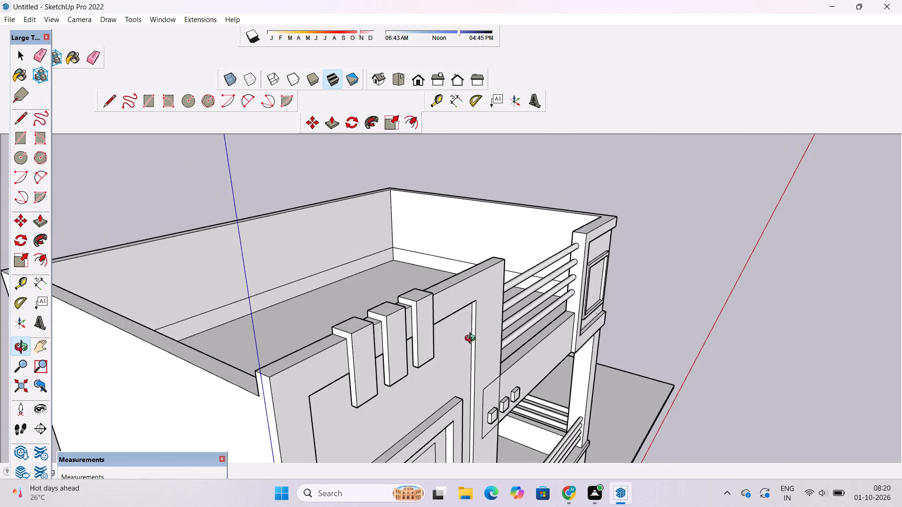
pyautogui.scroll(11, 472, 339)
pyautogui.moveTo(303, 341); pyautogui.dragTo(677, 333)
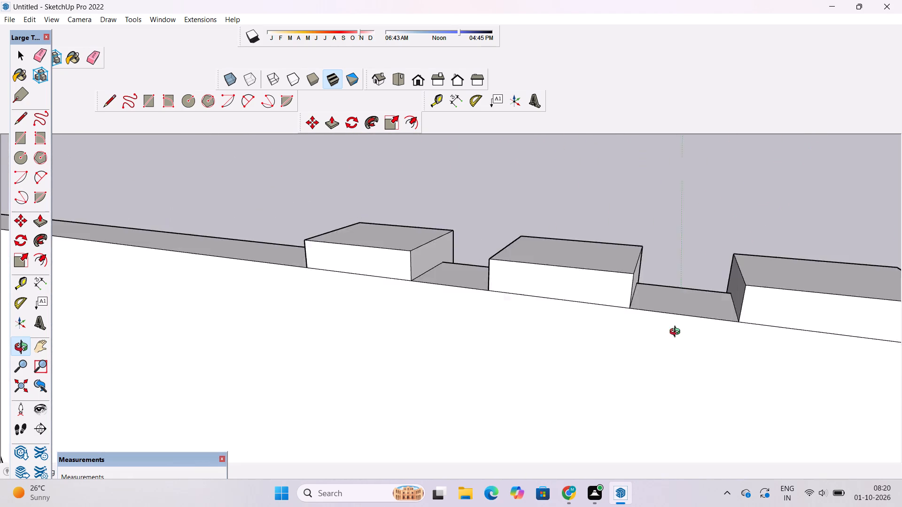
pyautogui.moveTo(677, 333); pyautogui.dragTo(326, 393)
pyautogui.scroll(-5, 325, 393)
pyautogui.keyDown('shift'); pyautogui.moveTo(325, 393); pyautogui.dragTo(387, 268); pyautogui.keyUp('shift')
pyautogui.moveTo(379, 361); pyautogui.dragTo(373, 340)
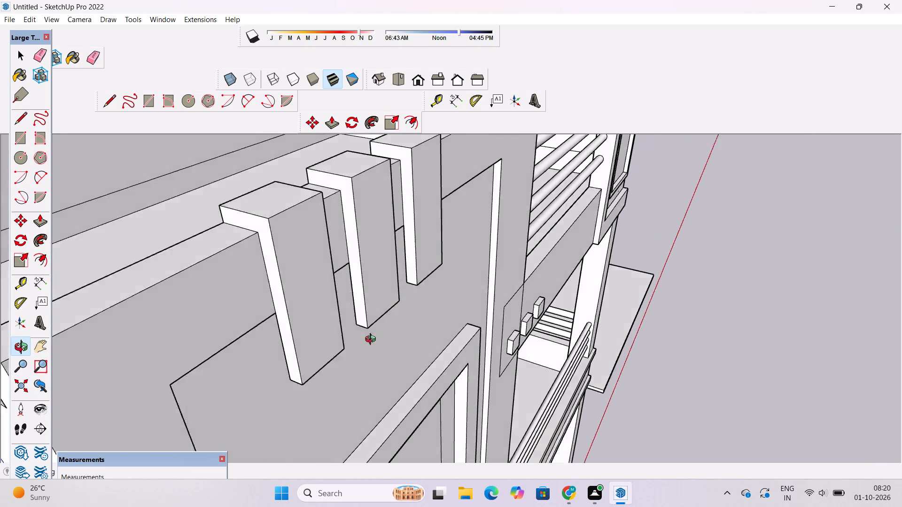
pyautogui.moveTo(373, 340); pyautogui.dragTo(342, 239)
pyautogui.moveTo(342, 239); pyautogui.dragTo(402, 361)
pyautogui.scroll(-4, 402, 361)
pyautogui.keyDown('shift'); pyautogui.moveTo(397, 331); pyautogui.dragTo(392, 298); pyautogui.keyUp('shift')
pyautogui.keyDown('shift'); pyautogui.moveTo(446, 353); pyautogui.dragTo(355, 269); pyautogui.keyUp('shift')
pyautogui.scroll(-5, 355, 269)
pyautogui.moveTo(372, 346); pyautogui.dragTo(292, 313)
pyautogui.keyDown('shift'); pyautogui.moveTo(261, 317); pyautogui.dragTo(281, 358); pyautogui.keyUp('shift')
pyautogui.scroll(-3, 281, 358)
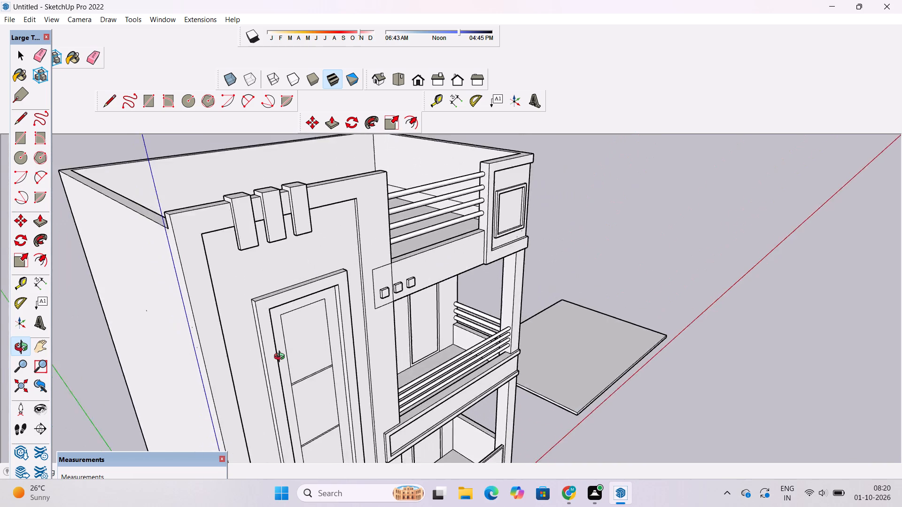
pyautogui.scroll(-3, 281, 358)
pyautogui.moveTo(279, 366); pyautogui.dragTo(325, 322)
pyautogui.scroll(10, 325, 322)
pyautogui.keyDown('shift'); pyautogui.moveTo(325, 330); pyautogui.dragTo(325, 310); pyautogui.keyUp('shift')
pyautogui.scroll(-2, 325, 310)
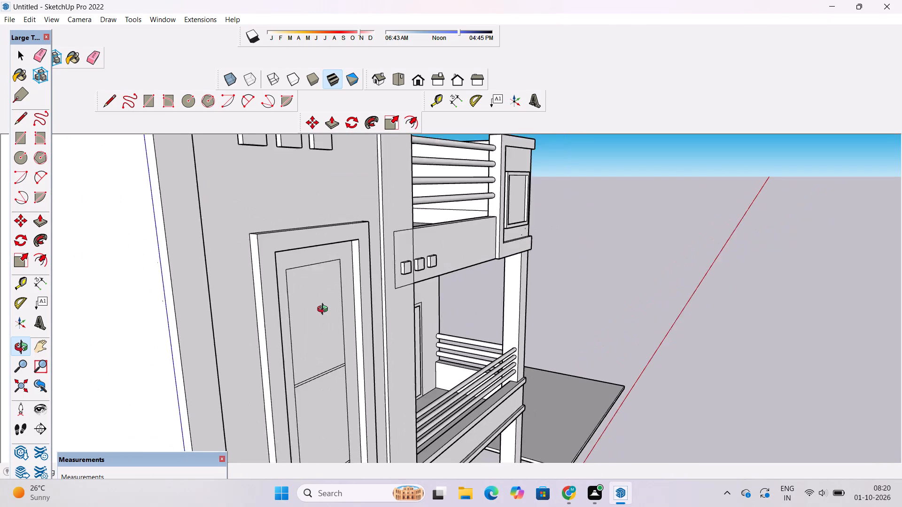
# Push/Pull the top pane of the tower's tall framed window by 2".
pyautogui.scroll(-3, 325, 310)
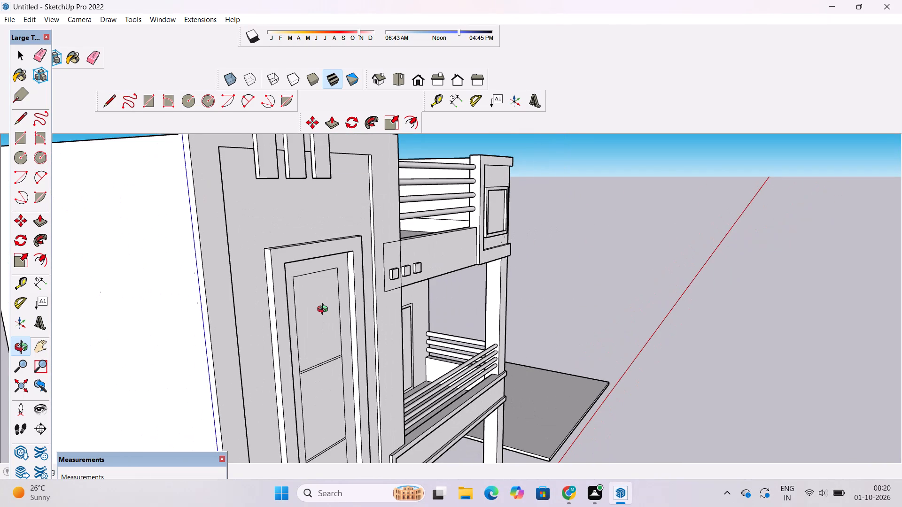
pyautogui.keyDown('shift'); pyautogui.moveTo(328, 329); pyautogui.dragTo(325, 304); pyautogui.keyUp('shift')
pyautogui.keyDown('shift'); pyautogui.moveTo(326, 314); pyautogui.dragTo(306, 305); pyautogui.keyUp('shift')
pyautogui.press('p')
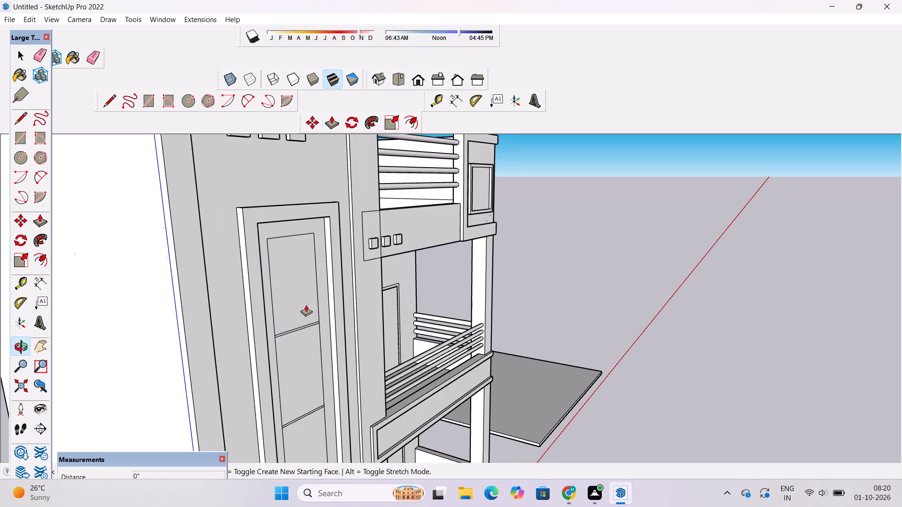
pyautogui.click(296, 306)
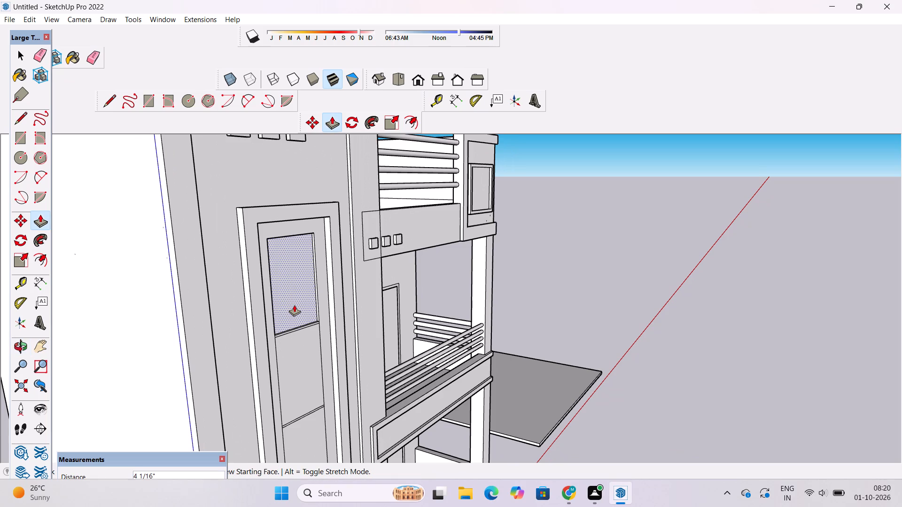
pyautogui.press('2')
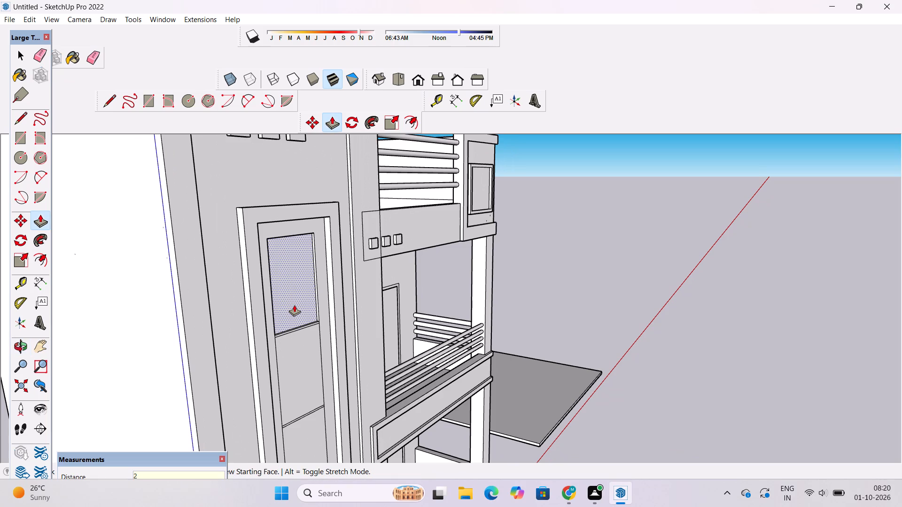
pyautogui.hotkey('shift', '"')
pyautogui.press('Return')
# Push/Pull the four lower panes of the tower window to the same 2" depth as the top pane, and clear the selection.
pyautogui.click(289, 353)
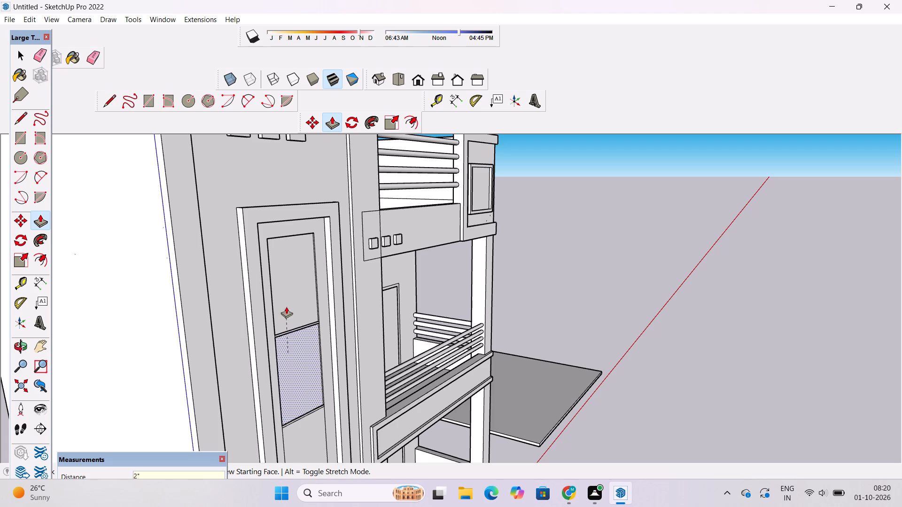
pyautogui.click(289, 298)
pyautogui.scroll(-10, 277, 267)
pyautogui.scroll(6, 290, 340)
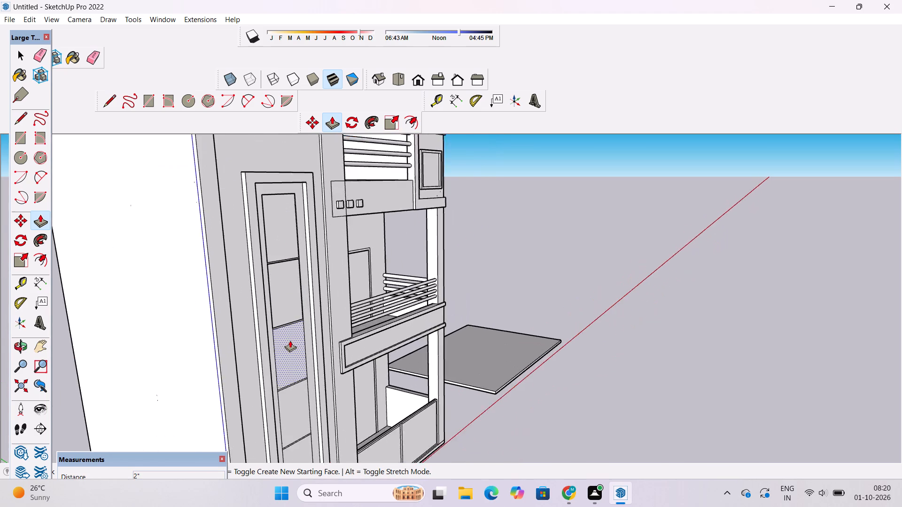
pyautogui.scroll(2, 290, 340)
pyautogui.click(290, 342)
pyautogui.click(285, 289)
pyautogui.scroll(-6, 243, 216)
pyautogui.scroll(10, 266, 353)
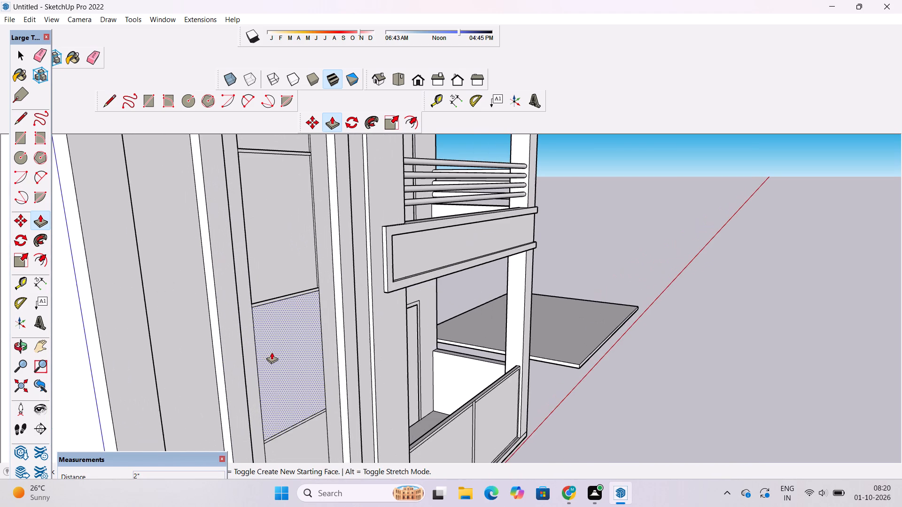
pyautogui.click(286, 341)
pyautogui.click(265, 246)
pyautogui.scroll(-6, 146, 219)
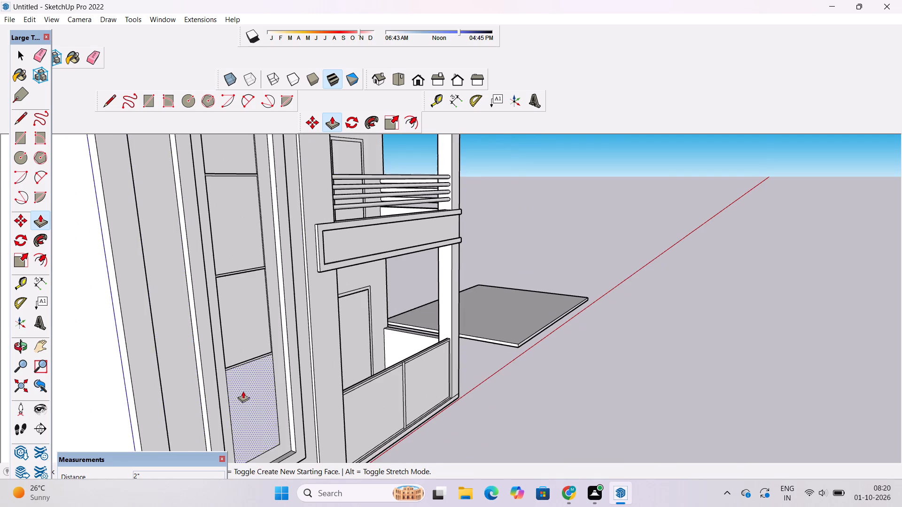
pyautogui.scroll(5, 243, 391)
pyautogui.click(243, 391)
pyautogui.click(221, 296)
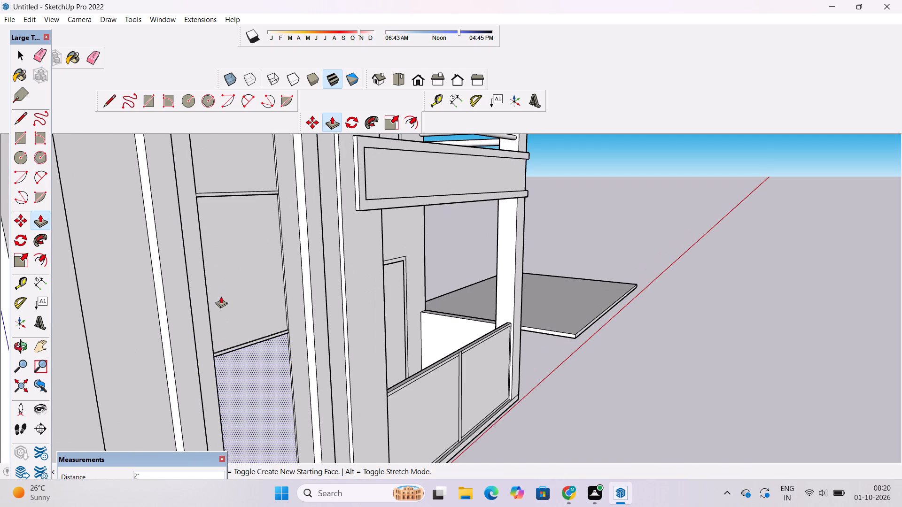
pyautogui.press('o')
pyautogui.scroll(-6, 218, 296)
pyautogui.moveTo(197, 333); pyautogui.dragTo(278, 345)
pyautogui.moveTo(278, 345); pyautogui.dragTo(182, 349)
pyautogui.click(660, 252)
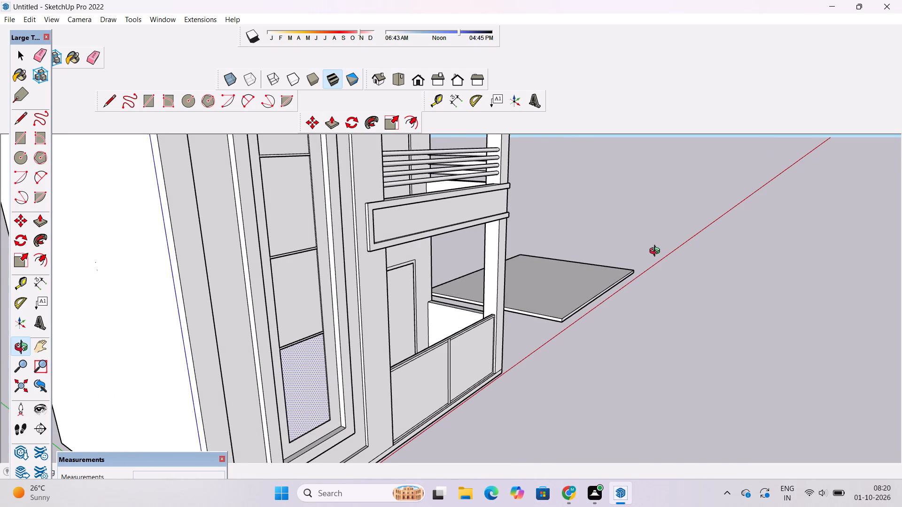
pyautogui.click(657, 252)
pyautogui.press('space')
pyautogui.click(656, 253)
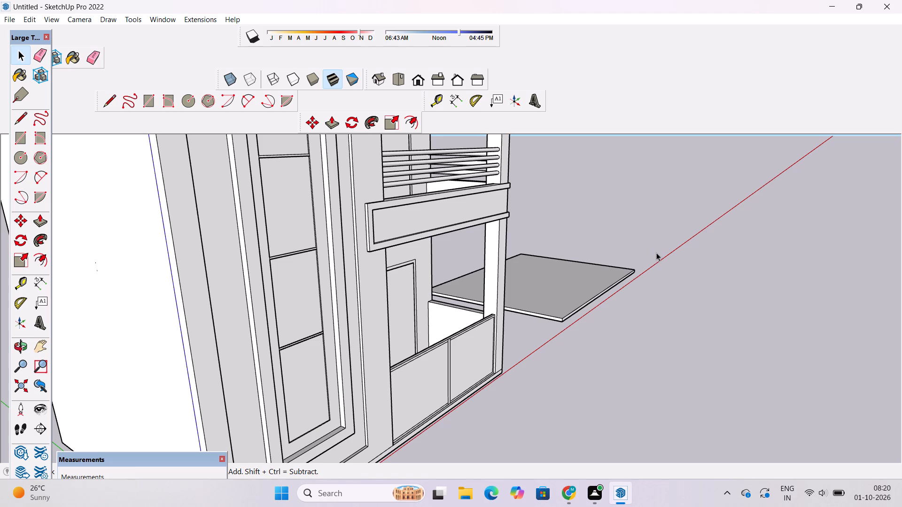
# Examine the tower window panes, rooftop railing and upper facade from several angles.
pyautogui.press('o')
pyautogui.scroll(-2, 478, 290)
pyautogui.keyDown('shift'); pyautogui.moveTo(476, 292); pyautogui.dragTo(480, 333); pyautogui.keyUp('shift')
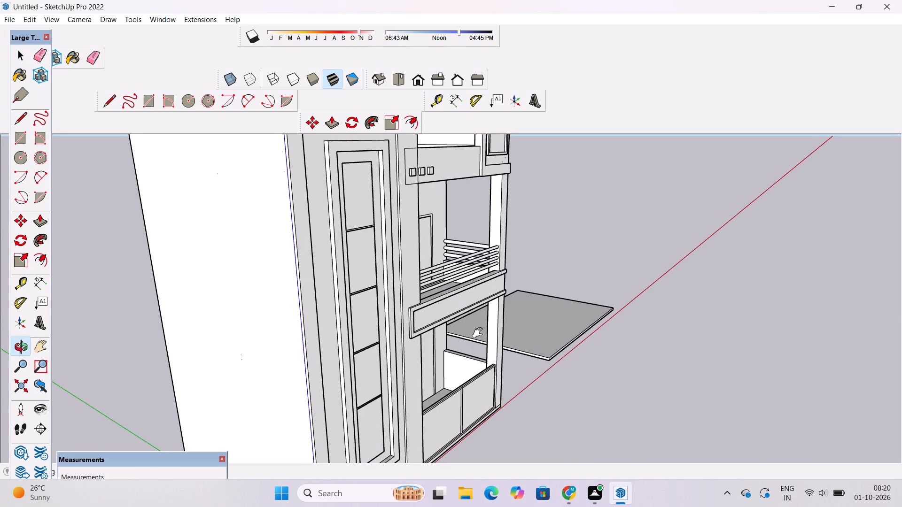
pyautogui.keyDown('shift'); pyautogui.scroll(-5, 410, 304); pyautogui.keyUp('shift')
pyautogui.keyDown('shift'); pyautogui.moveTo(375, 280); pyautogui.dragTo(375, 358); pyautogui.keyUp('shift')
pyautogui.keyDown('shift'); pyautogui.scroll(5, 376, 324); pyautogui.keyUp('shift')
pyautogui.moveTo(508, 293); pyautogui.dragTo(265, 296)
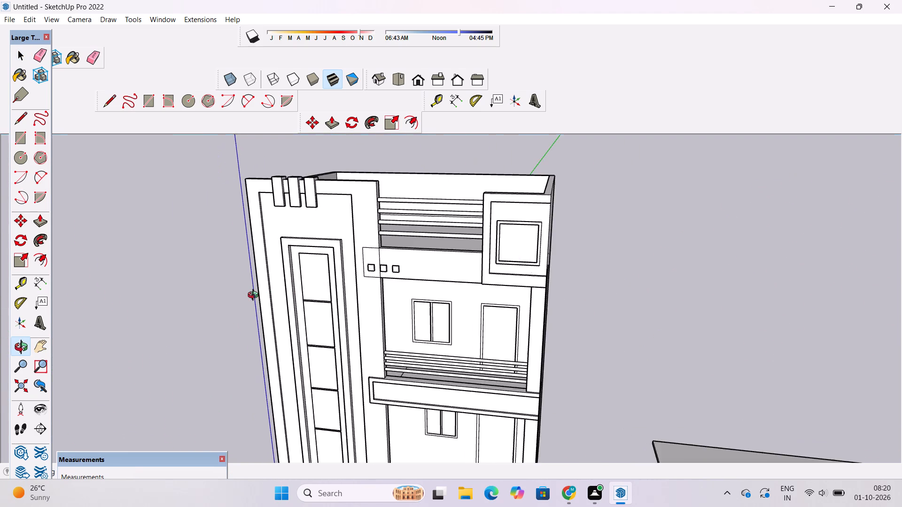
pyautogui.scroll(10, 340, 231)
pyautogui.moveTo(342, 240); pyautogui.dragTo(187, 291)
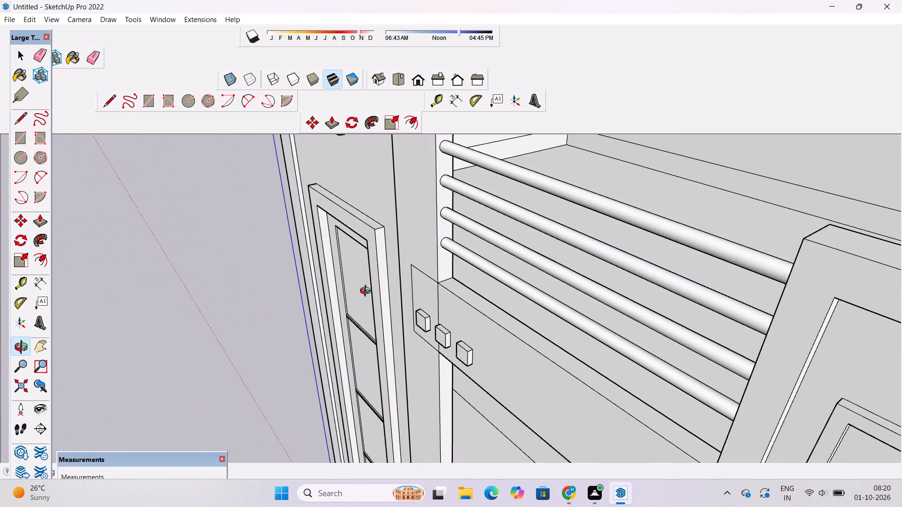
pyautogui.scroll(-6, 463, 272)
pyautogui.keyDown('shift'); pyautogui.moveTo(381, 353); pyautogui.dragTo(461, 234); pyautogui.keyUp('shift')
pyautogui.moveTo(442, 323); pyautogui.dragTo(834, 297)
pyautogui.scroll(-4, 386, 292)
pyautogui.keyDown('shift'); pyautogui.moveTo(394, 351); pyautogui.dragTo(356, 232); pyautogui.keyUp('shift')
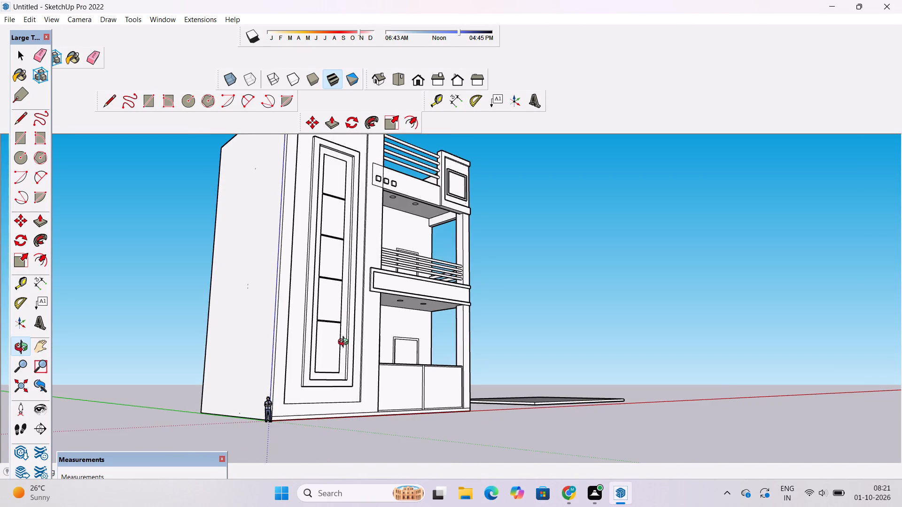
# Examine the base of the tower window frame and the ground-floor porch from a low viewpoint.
pyautogui.moveTo(335, 383); pyautogui.dragTo(263, 336)
pyautogui.scroll(4, 275, 355)
pyautogui.scroll(4, 317, 381)
pyautogui.moveTo(528, 313); pyautogui.dragTo(507, 302)
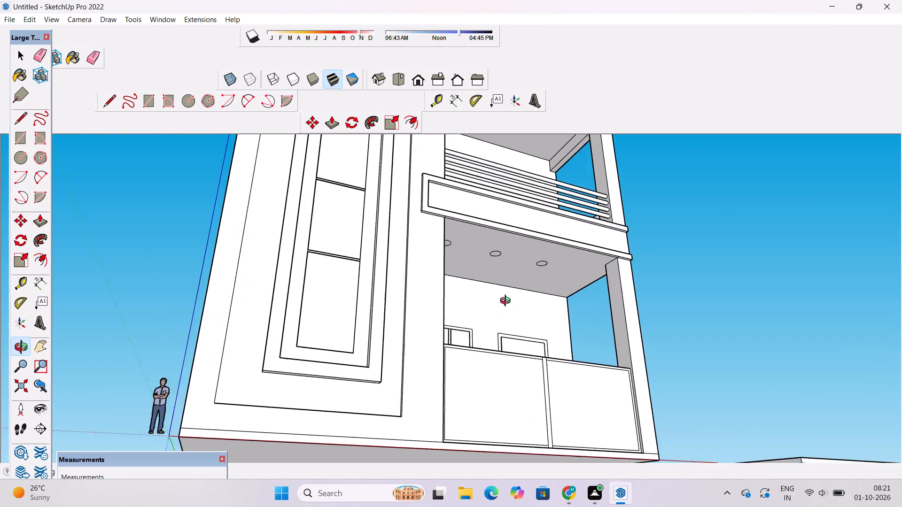
pyautogui.moveTo(507, 302); pyautogui.dragTo(464, 289)
pyautogui.scroll(12, 346, 371)
pyautogui.scroll(-3, 327, 371)
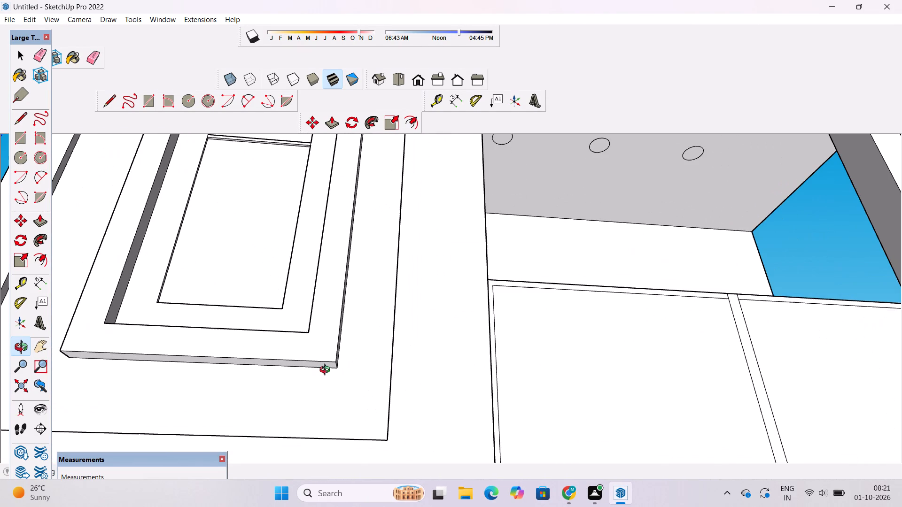
pyautogui.scroll(-10, 327, 371)
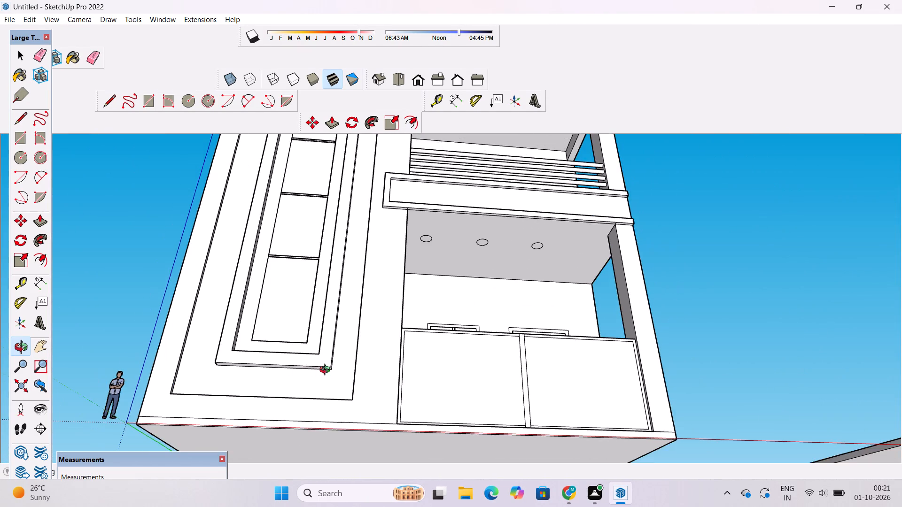
# Examine the whole house facade in front view and from several slightly raised angles.
pyautogui.scroll(4, 327, 371)
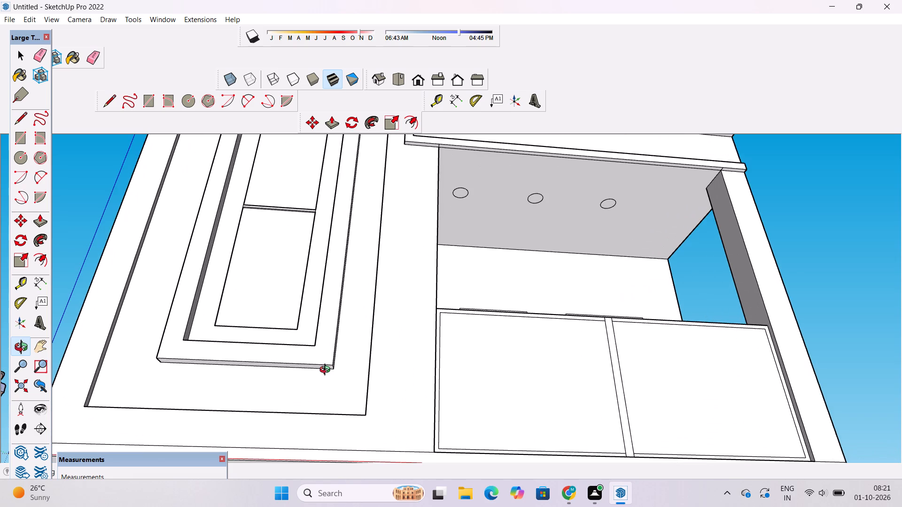
pyautogui.scroll(-5, 327, 371)
pyautogui.click(414, 76)
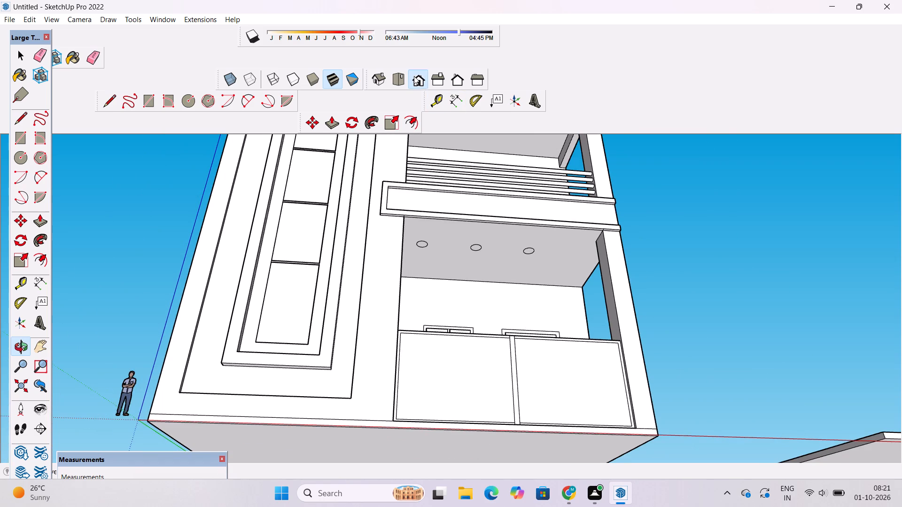
pyautogui.scroll(-6, 417, 214)
pyautogui.keyDown('shift'); pyautogui.moveTo(395, 220); pyautogui.dragTo(404, 276); pyautogui.keyUp('shift')
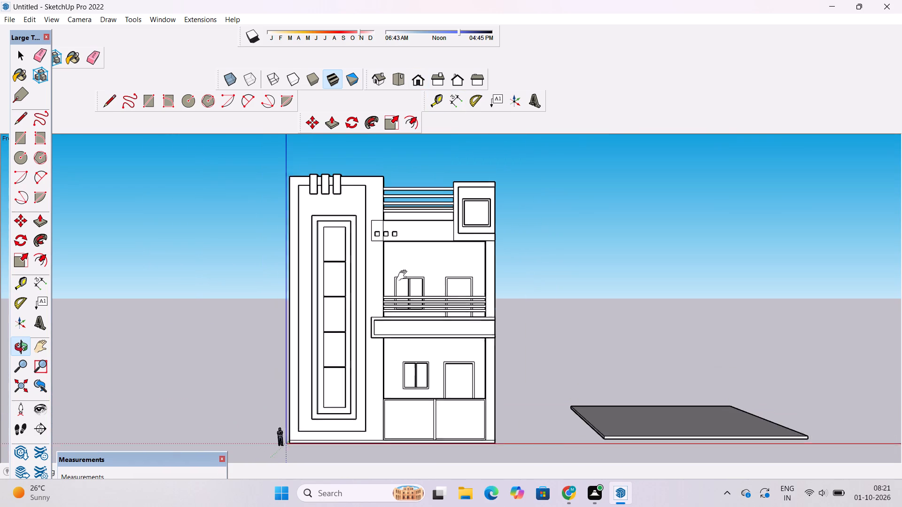
pyautogui.keyDown('shift'); pyautogui.moveTo(404, 276); pyautogui.dragTo(404, 277); pyautogui.keyUp('shift')
pyautogui.moveTo(317, 296); pyautogui.dragTo(385, 284)
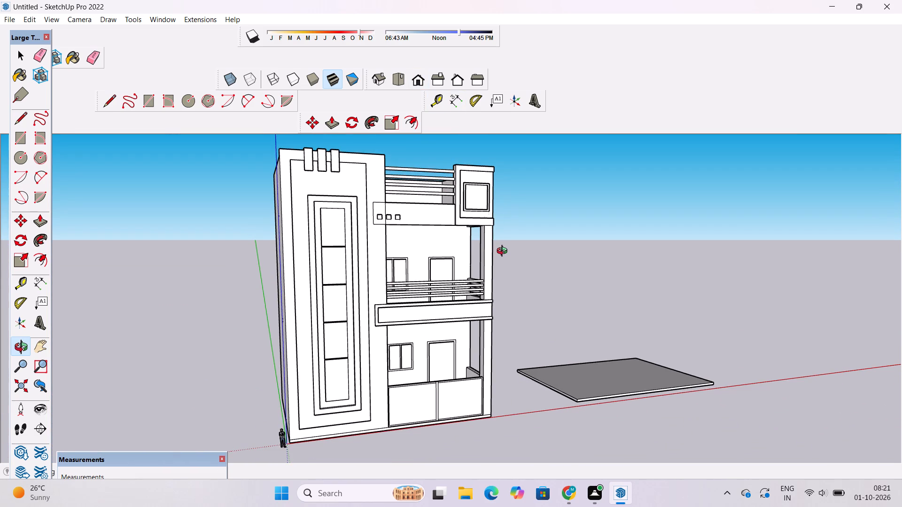
pyautogui.moveTo(504, 252); pyautogui.dragTo(458, 257)
pyautogui.scroll(-5, 409, 256)
pyautogui.keyDown('shift'); pyautogui.moveTo(409, 256); pyautogui.dragTo(400, 267); pyautogui.keyUp('shift')
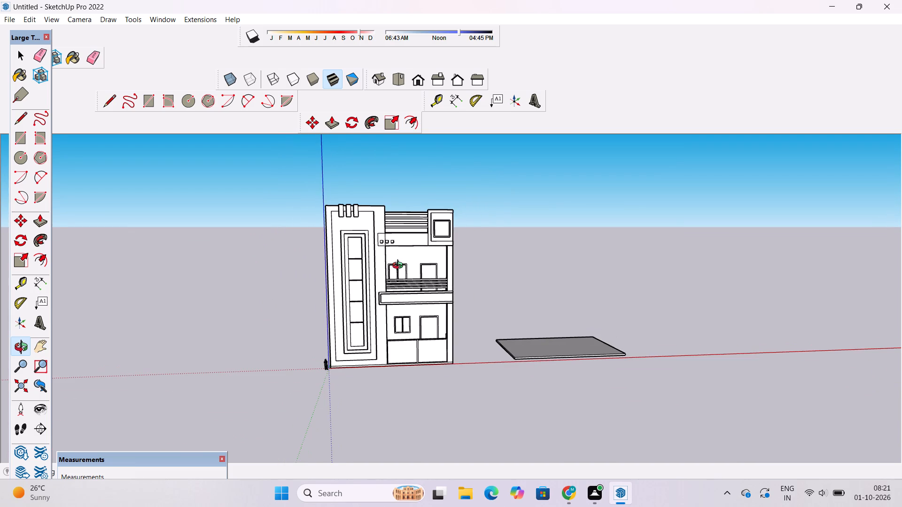
pyautogui.scroll(-4, 400, 267)
pyautogui.scroll(4, 400, 267)
pyautogui.scroll(-1, 400, 267)
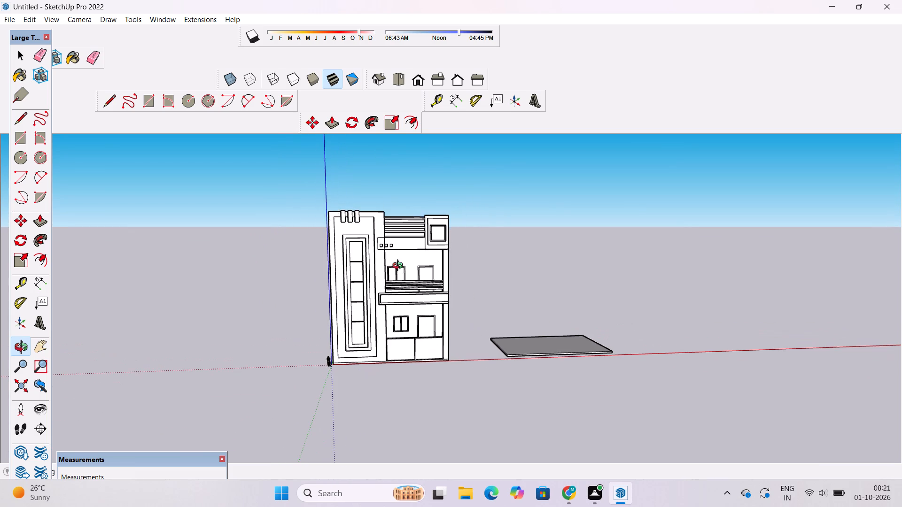
pyautogui.scroll(-1, 400, 267)
pyautogui.scroll(6, 449, 223)
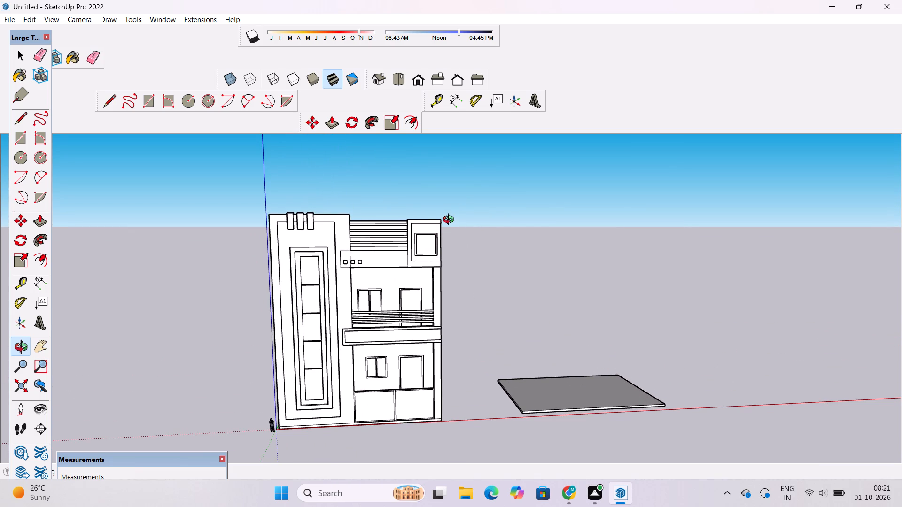
pyautogui.scroll(-4, 451, 221)
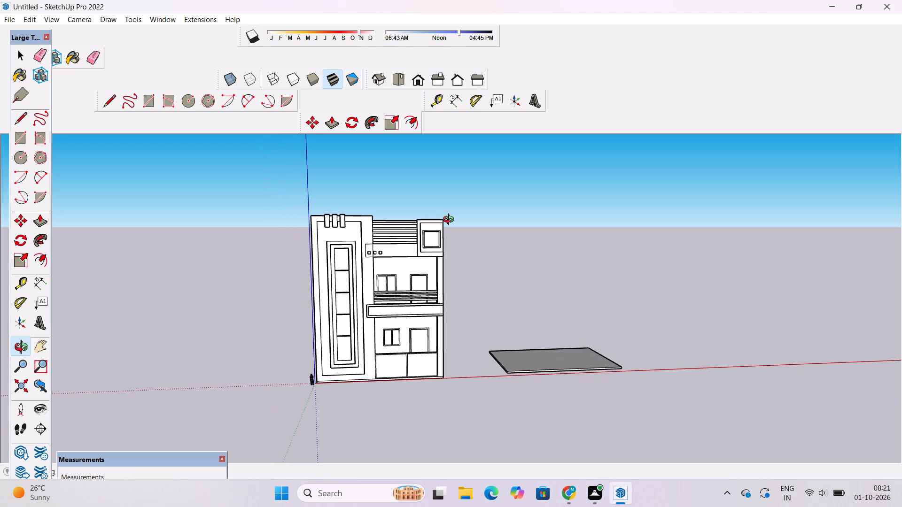
pyautogui.scroll(3, 453, 221)
pyautogui.keyDown('shift'); pyautogui.moveTo(454, 221); pyautogui.dragTo(418, 244); pyautogui.keyUp('shift')
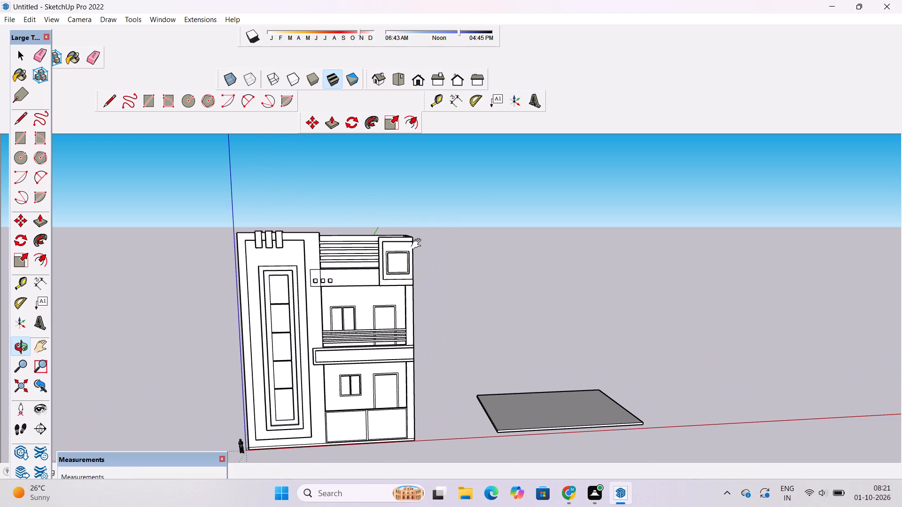
pyautogui.scroll(-1, 428, 235)
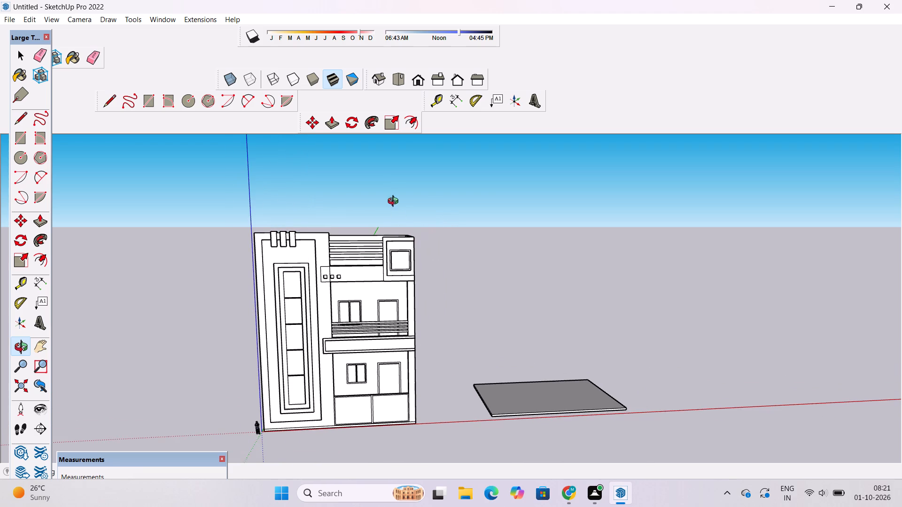
pyautogui.scroll(-1, 392, 205)
pyautogui.keyDown('shift'); pyautogui.moveTo(385, 254); pyautogui.dragTo(386, 206); pyautogui.keyUp('shift')
pyautogui.scroll(4, 387, 183)
pyautogui.moveTo(424, 204); pyautogui.dragTo(295, 225)
pyautogui.moveTo(295, 225); pyautogui.dragTo(461, 231)
pyautogui.keyDown('shift'); pyautogui.moveTo(391, 251); pyautogui.dragTo(380, 209); pyautogui.keyUp('shift')
pyautogui.moveTo(380, 209); pyautogui.dragTo(358, 232)
pyautogui.scroll(-2, 353, 209)
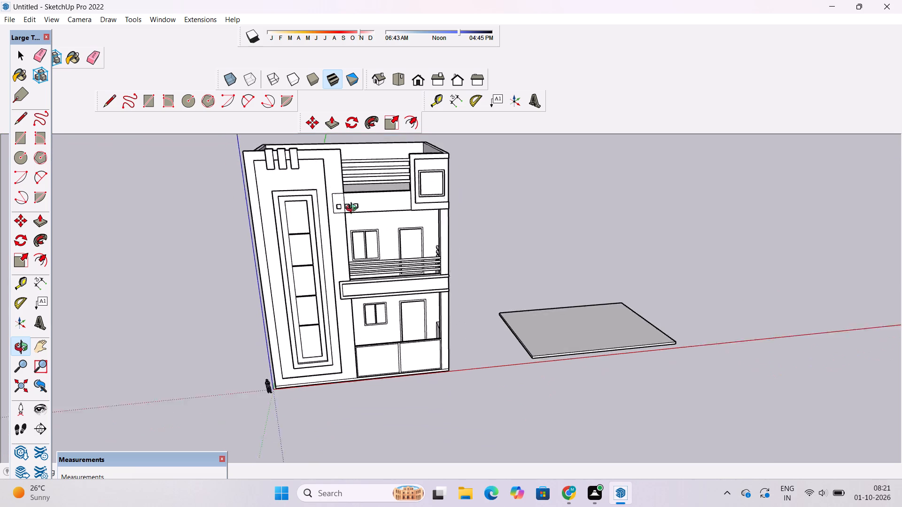
pyautogui.scroll(-3, 353, 209)
pyautogui.keyDown('shift'); pyautogui.moveTo(356, 204); pyautogui.dragTo(361, 236); pyautogui.keyUp('shift')
pyautogui.scroll(3, 361, 236)
pyautogui.scroll(-2, 361, 236)
pyautogui.scroll(1, 359, 235)
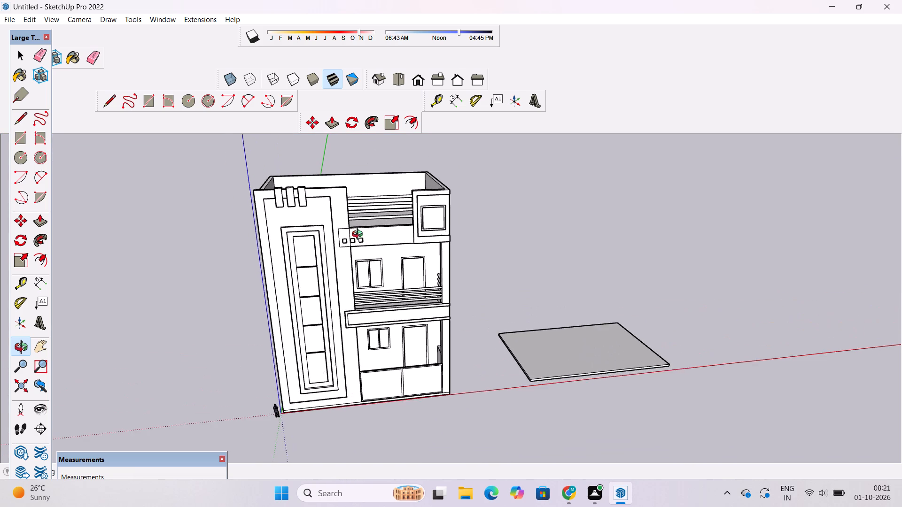
pyautogui.scroll(2, 359, 235)
pyautogui.click(374, 261)
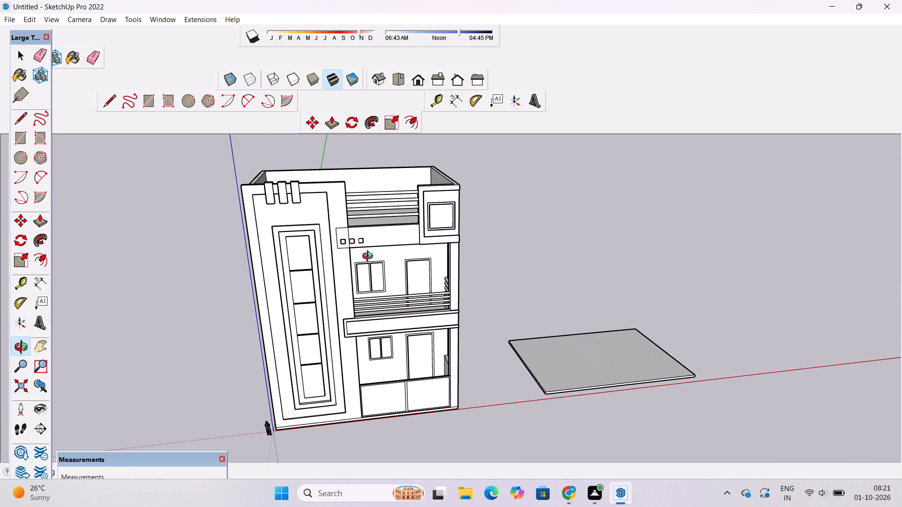
# Erase the horizontal plinth edges on the front and side faces of the corner pillar at the porch.
pyautogui.moveTo(371, 280); pyautogui.dragTo(362, 269)
pyautogui.keyDown('shift'); pyautogui.moveTo(380, 356); pyautogui.dragTo(351, 298); pyautogui.keyUp('shift')
pyautogui.keyDown('shift'); pyautogui.scroll(4, 383, 325); pyautogui.keyUp('shift')
pyautogui.moveTo(429, 331); pyautogui.dragTo(266, 361)
pyautogui.scroll(8, 435, 319)
pyautogui.keyDown('shift'); pyautogui.moveTo(439, 326); pyautogui.dragTo(364, 329); pyautogui.keyUp('shift')
pyautogui.keyDown('shift'); pyautogui.scroll(6, 403, 355); pyautogui.keyUp('shift')
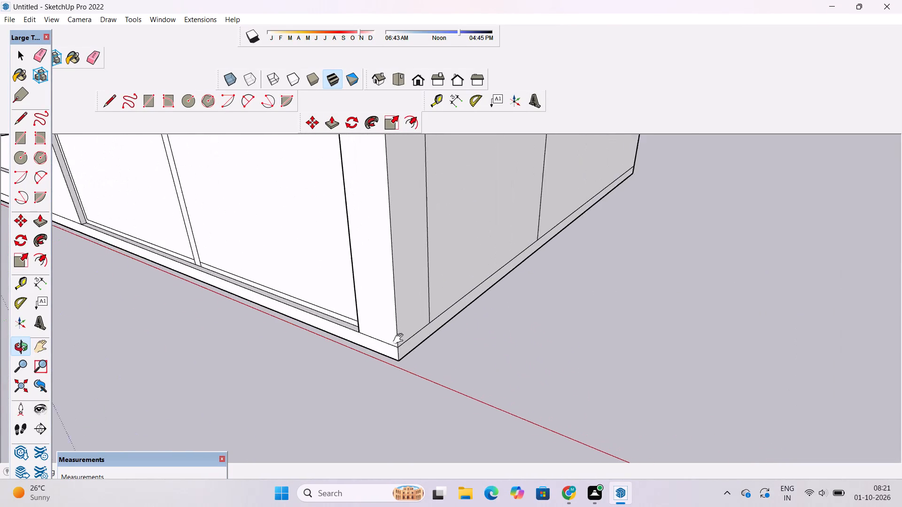
pyautogui.keyDown('shift'); pyautogui.scroll(7, 400, 339); pyautogui.keyUp('shift')
pyautogui.keyDown('shift'); pyautogui.moveTo(399, 339); pyautogui.dragTo(397, 333); pyautogui.keyUp('shift')
pyautogui.press('e')
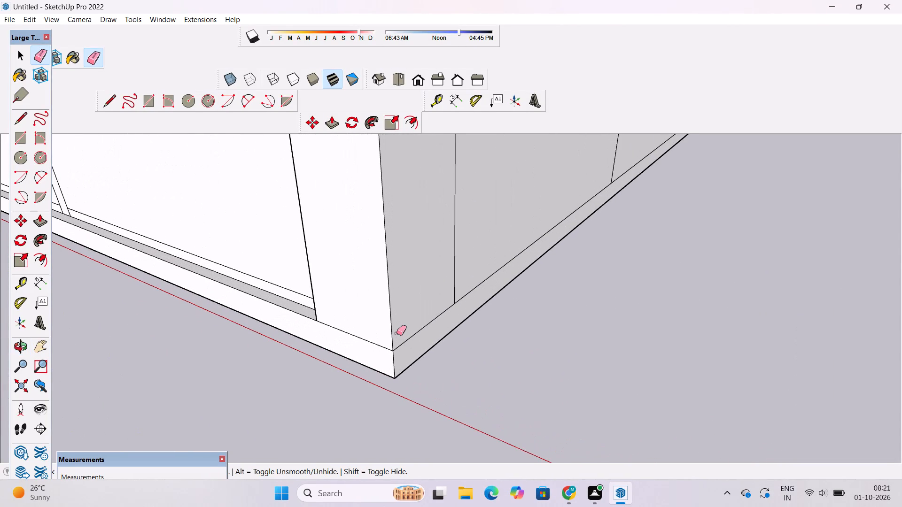
pyautogui.moveTo(410, 326); pyautogui.dragTo(413, 343)
pyautogui.moveTo(342, 325); pyautogui.dragTo(343, 342)
# Draw 1' vertical lines extending the corner pillar's side and front edges down to the base edge.
pyautogui.click(112, 98)
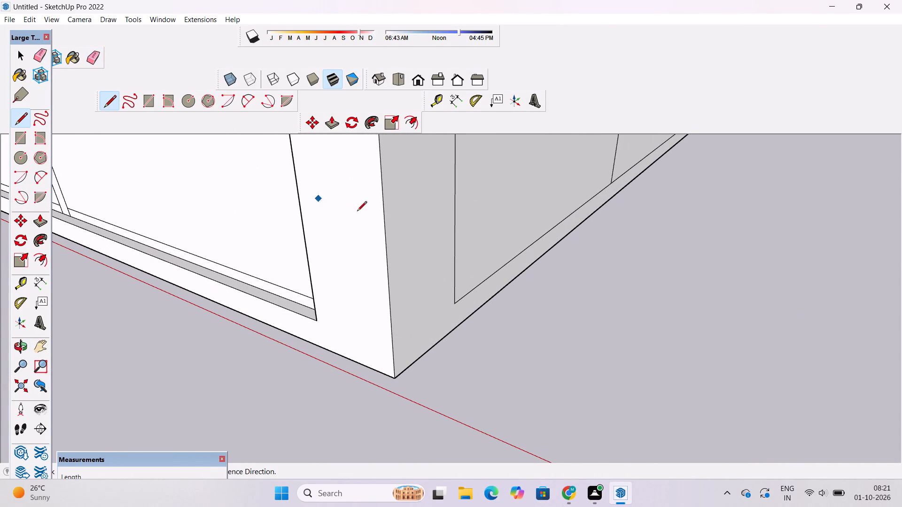
pyautogui.click(456, 302)
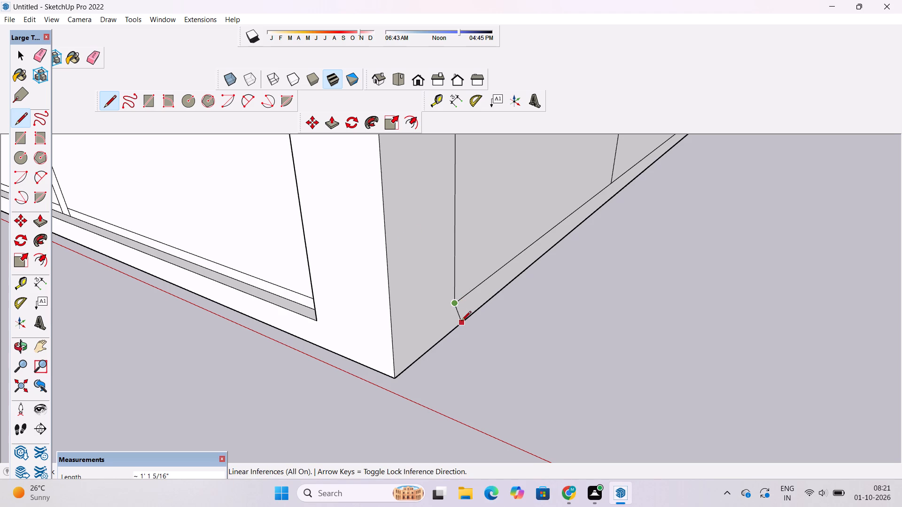
pyautogui.click(457, 330)
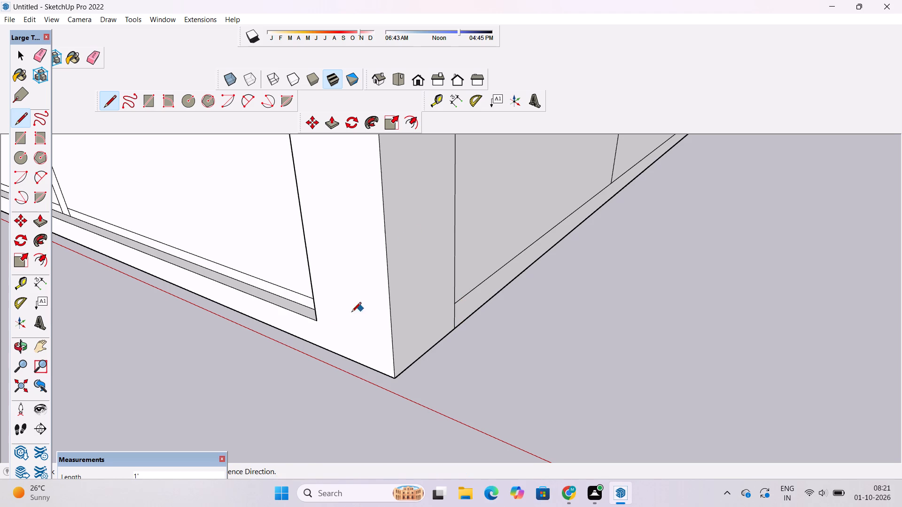
pyautogui.scroll(2, 316, 326)
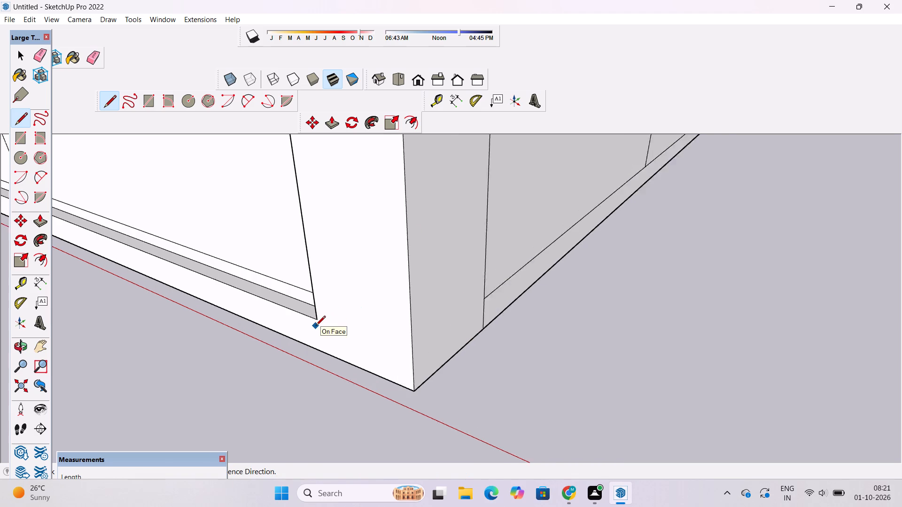
pyautogui.scroll(5, 316, 326)
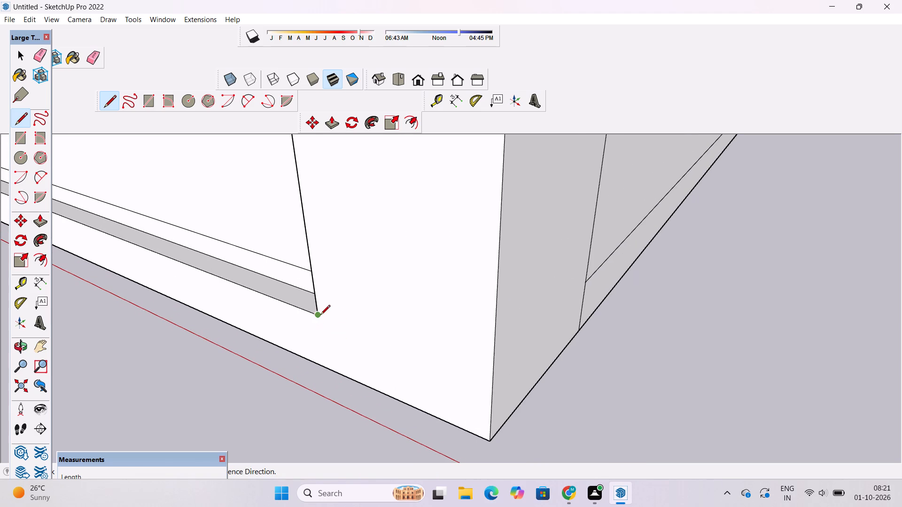
pyautogui.click(316, 318)
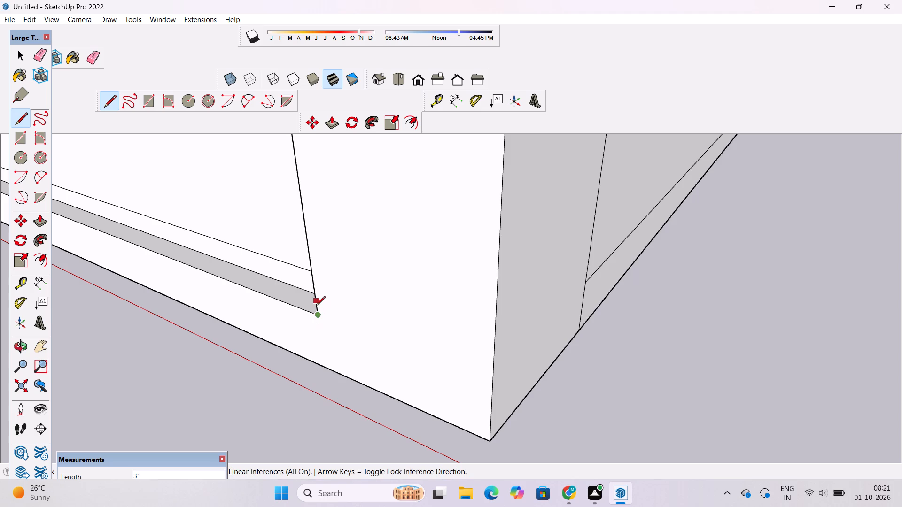
pyautogui.click(327, 369)
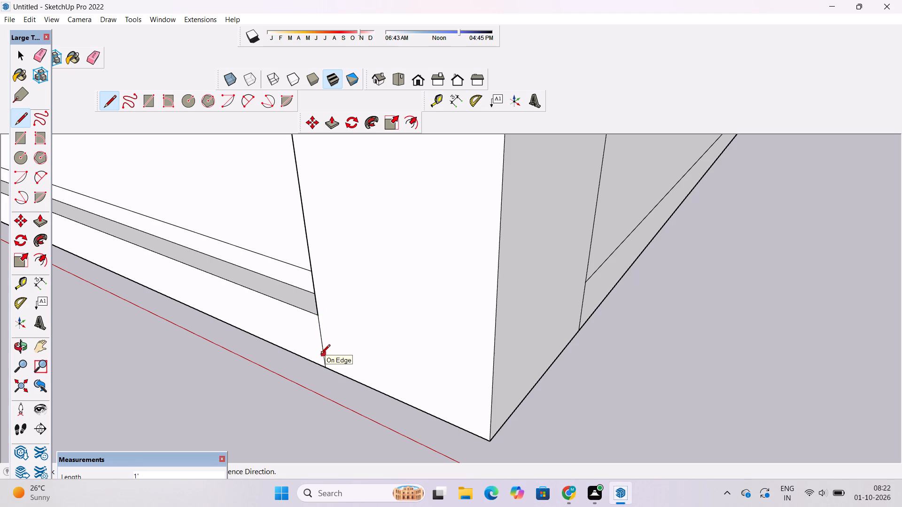
pyautogui.press('space')
# Draw a 1' vertical line on the side wall, extending the porch parapet's rear edge down to the base.
pyautogui.scroll(-5, 325, 352)
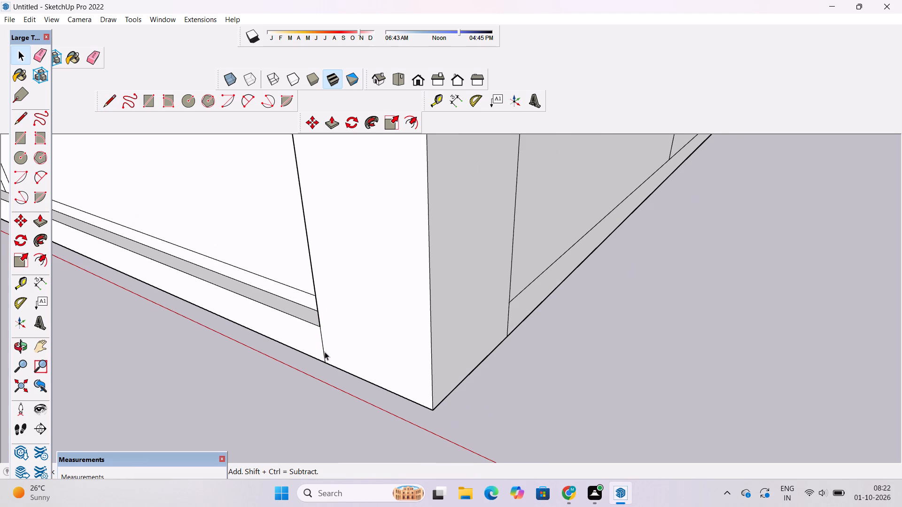
pyautogui.scroll(3, 325, 352)
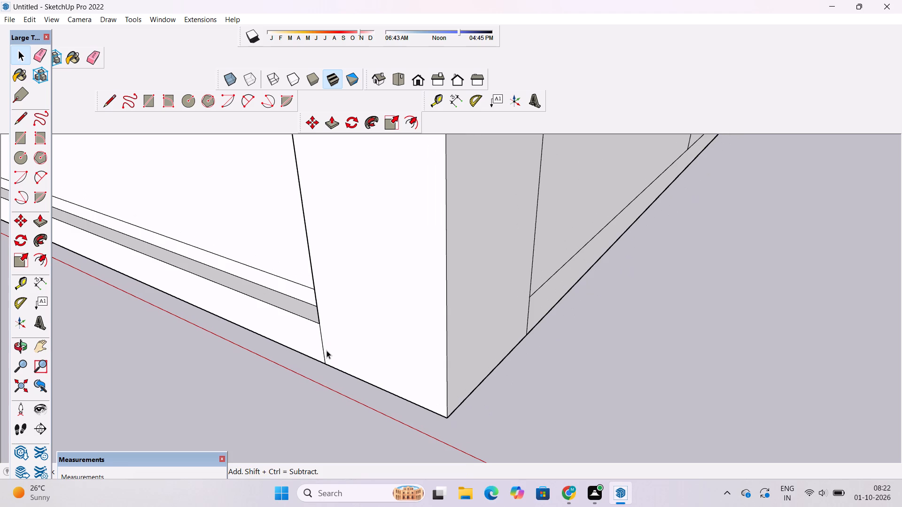
pyautogui.press('o')
pyautogui.scroll(-9, 327, 350)
pyautogui.keyDown('shift'); pyautogui.moveTo(323, 362); pyautogui.dragTo(327, 381); pyautogui.keyUp('shift')
pyautogui.moveTo(327, 381); pyautogui.dragTo(394, 368)
pyautogui.scroll(-6, 394, 368)
pyautogui.moveTo(475, 334); pyautogui.dragTo(321, 286)
pyautogui.keyDown('shift'); pyautogui.moveTo(545, 303); pyautogui.dragTo(454, 308); pyautogui.keyUp('shift')
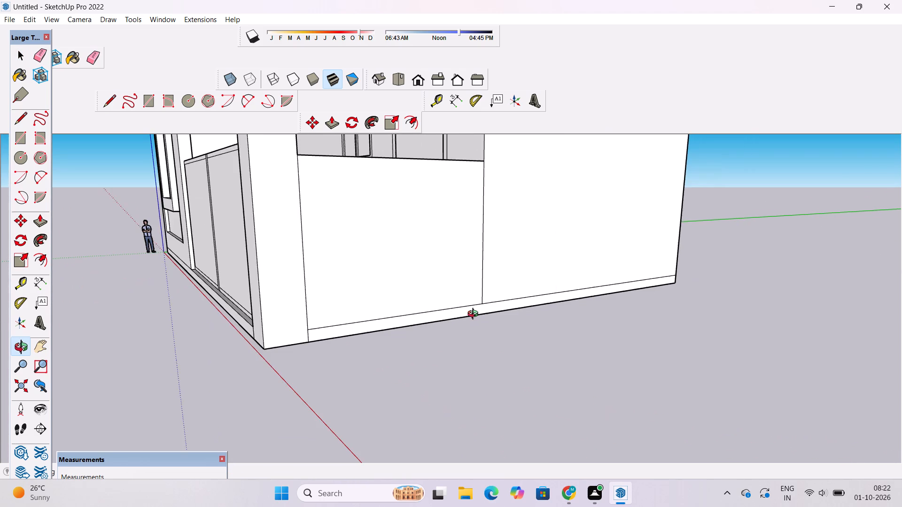
pyautogui.scroll(4, 477, 317)
pyautogui.moveTo(478, 317); pyautogui.dragTo(452, 322)
pyautogui.scroll(3, 452, 322)
pyautogui.keyDown('shift'); pyautogui.moveTo(459, 315); pyautogui.dragTo(396, 273); pyautogui.keyUp('shift')
pyautogui.moveTo(392, 276); pyautogui.dragTo(385, 284)
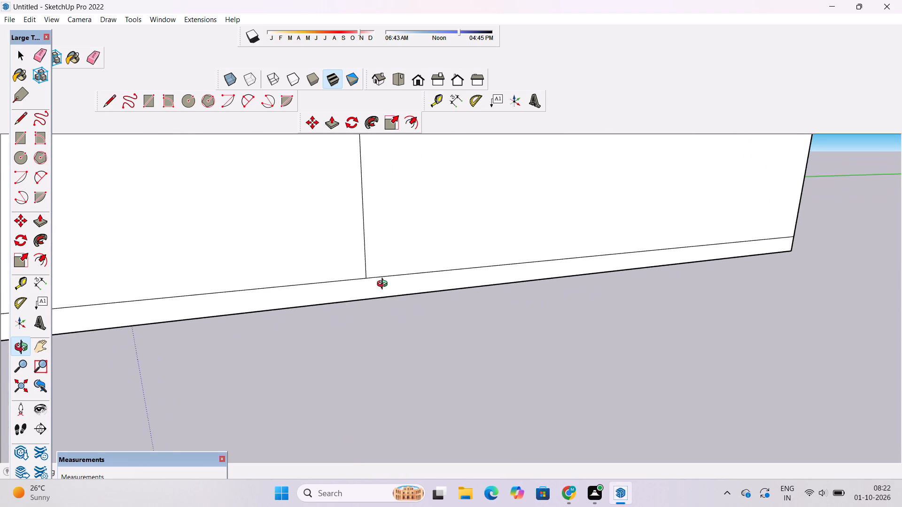
pyautogui.scroll(-4, 384, 285)
pyautogui.keyDown('shift'); pyautogui.moveTo(377, 288); pyautogui.dragTo(383, 292); pyautogui.keyUp('shift')
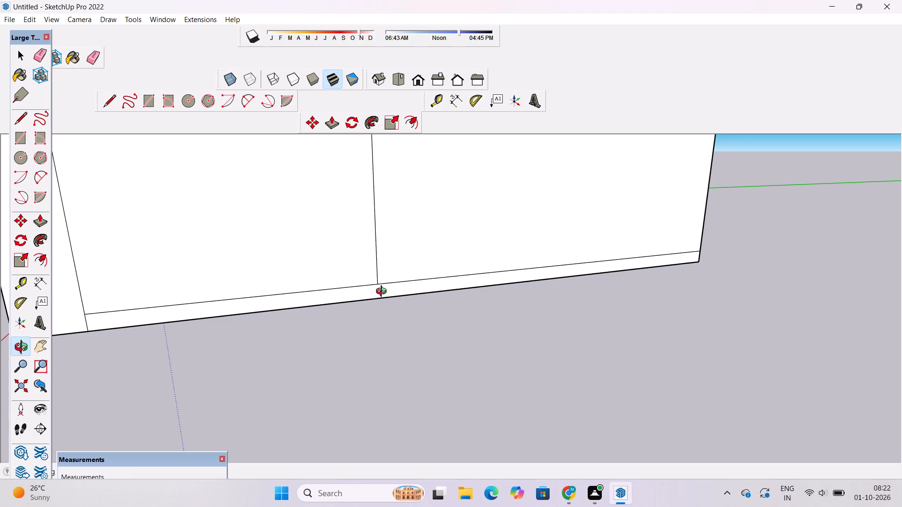
pyautogui.press('l')
pyautogui.scroll(10, 383, 289)
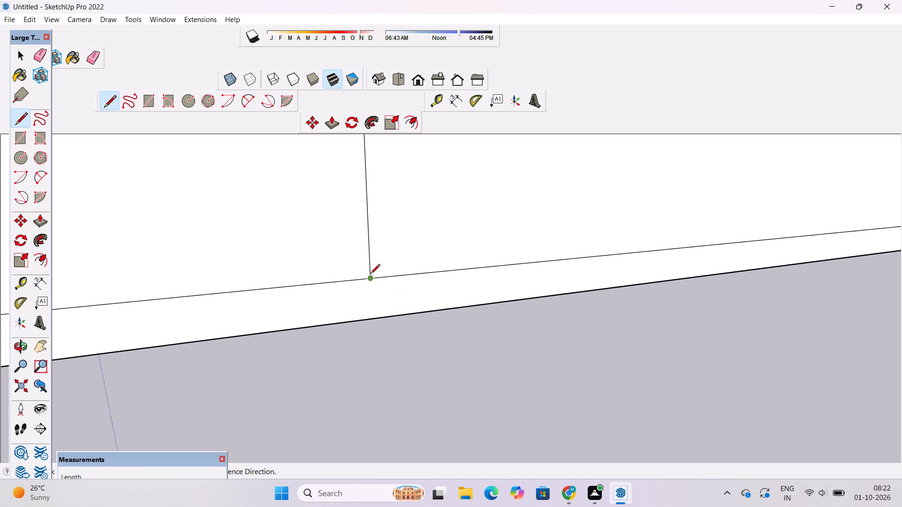
pyautogui.click(369, 280)
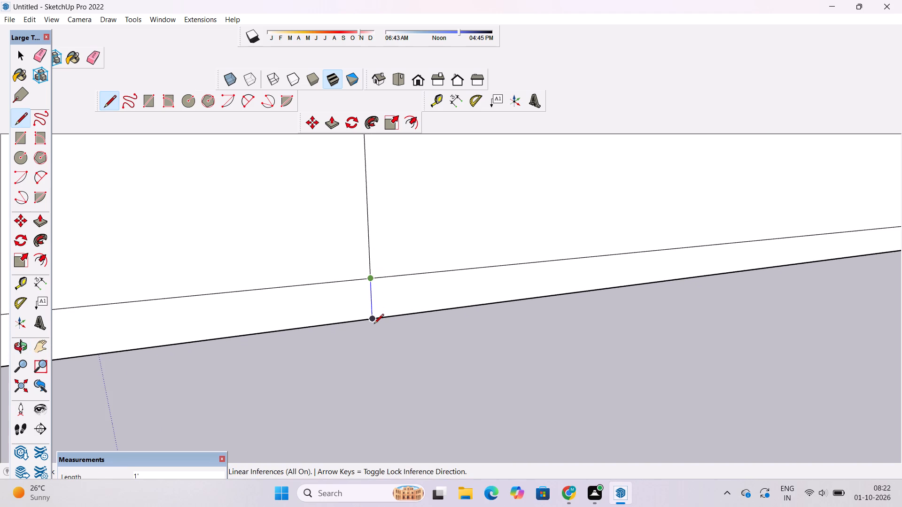
pyautogui.click(372, 320)
pyautogui.press('space')
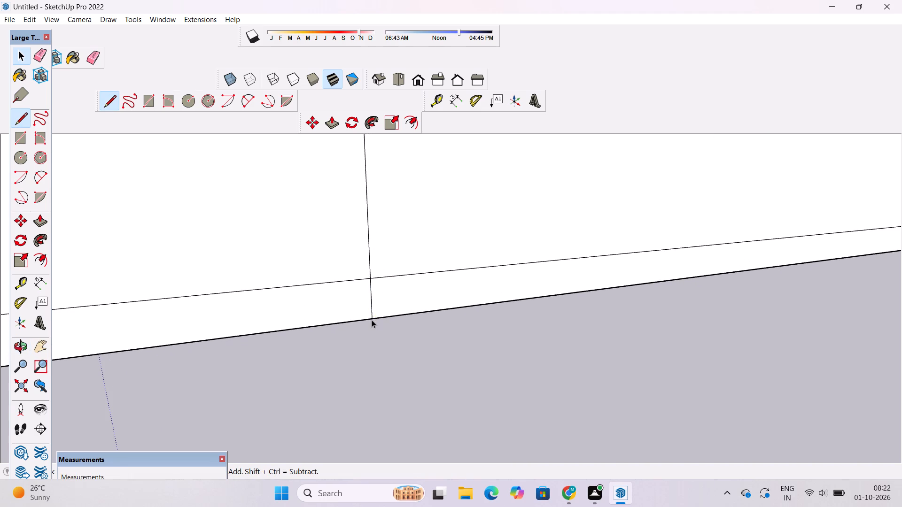
# Erase the horizontal plinth edge along the rear section of the side wall, behind the porch parapet.
pyautogui.press('o')
pyautogui.scroll(-15, 373, 316)
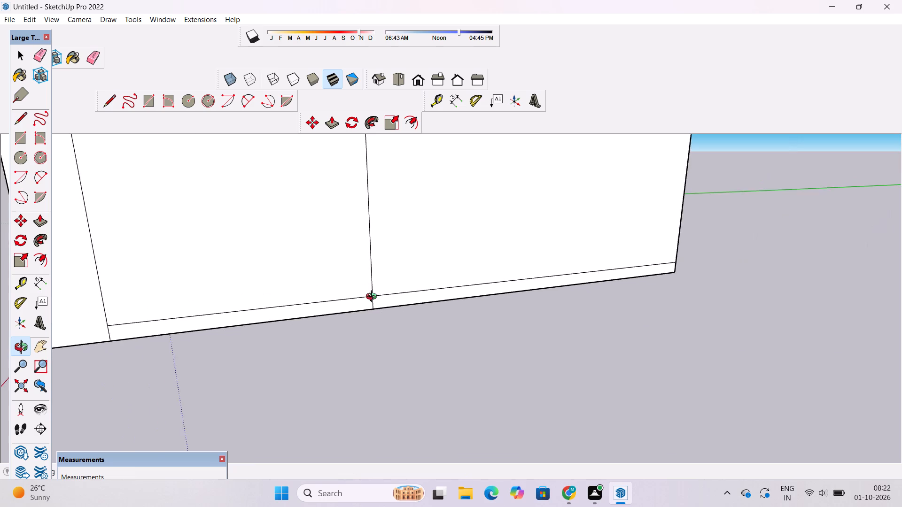
pyautogui.scroll(-10, 373, 298)
pyautogui.moveTo(305, 306); pyautogui.dragTo(446, 315)
pyautogui.scroll(5, 434, 299)
pyautogui.moveTo(442, 306); pyautogui.dragTo(422, 323)
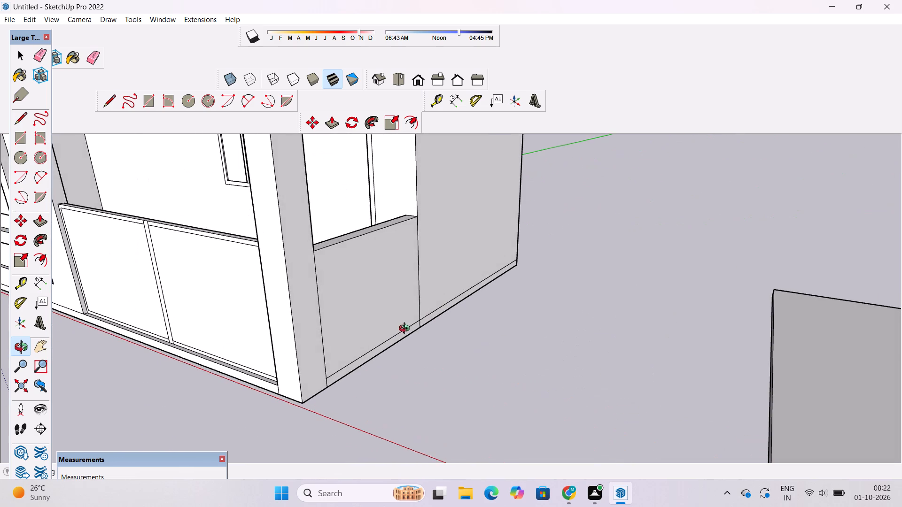
pyautogui.scroll(10, 425, 327)
pyautogui.press('e')
pyautogui.scroll(4, 485, 303)
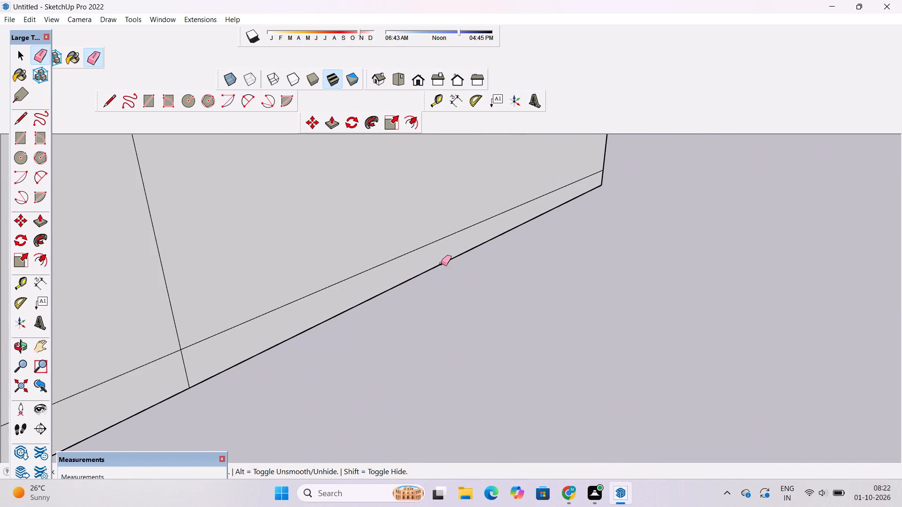
pyautogui.moveTo(438, 233); pyautogui.dragTo(441, 241)
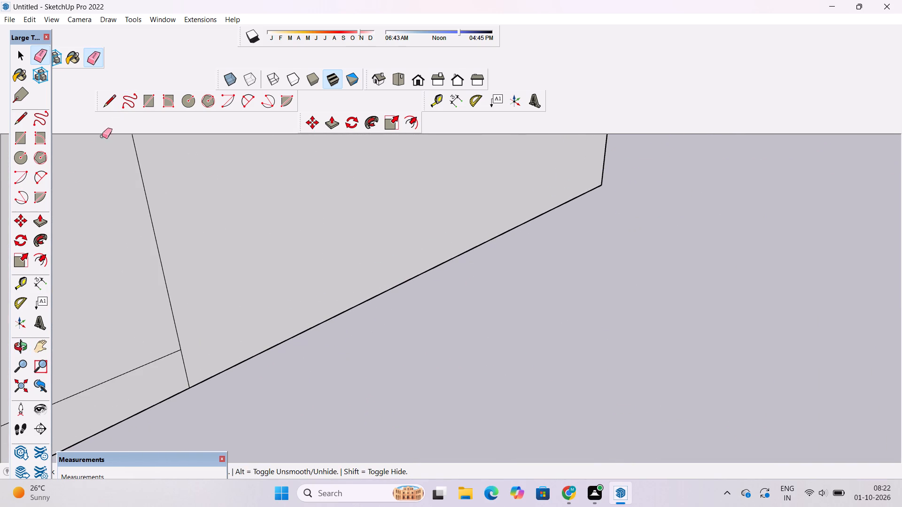
# Inspect the whole house model from the front and both sides, including the tower, balcony, railings and corner pillar.
pyautogui.click(18, 341)
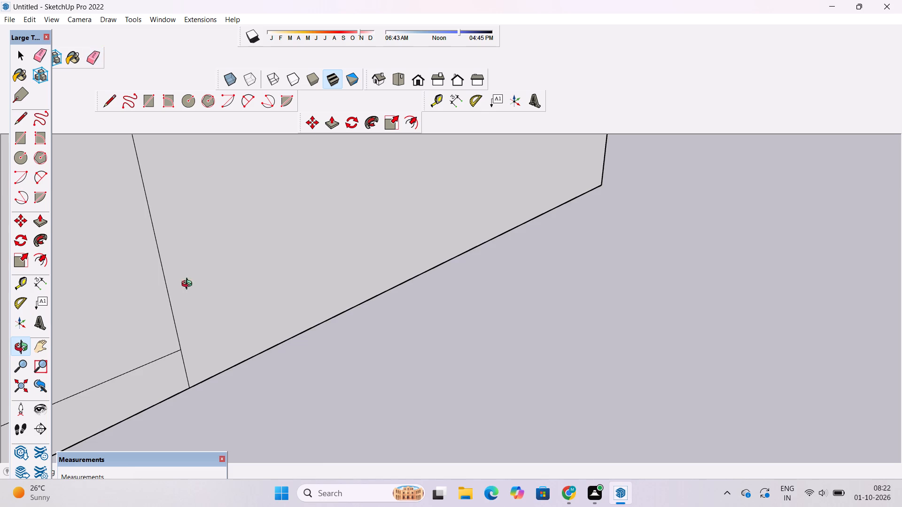
pyautogui.scroll(-20, 328, 274)
pyautogui.scroll(-8, 328, 274)
pyautogui.moveTo(156, 256); pyautogui.dragTo(241, 268)
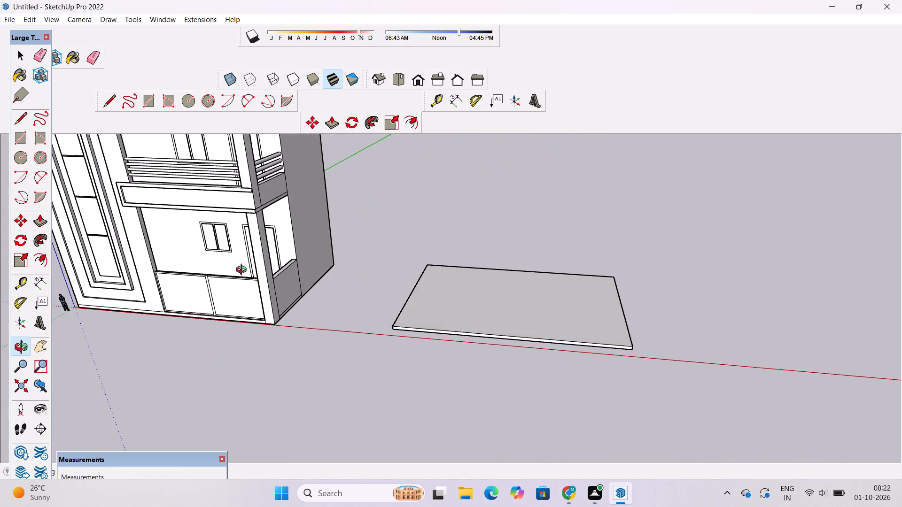
pyautogui.scroll(-7, 243, 272)
pyautogui.moveTo(233, 300); pyautogui.dragTo(233, 272)
pyautogui.scroll(5, 187, 137)
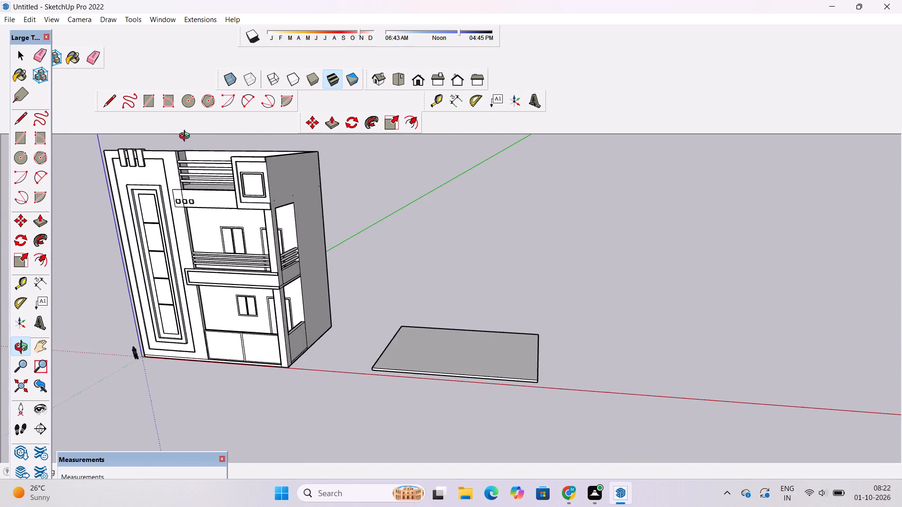
pyautogui.scroll(4, 187, 138)
pyautogui.moveTo(201, 245); pyautogui.dragTo(201, 219)
pyautogui.scroll(-9, 201, 217)
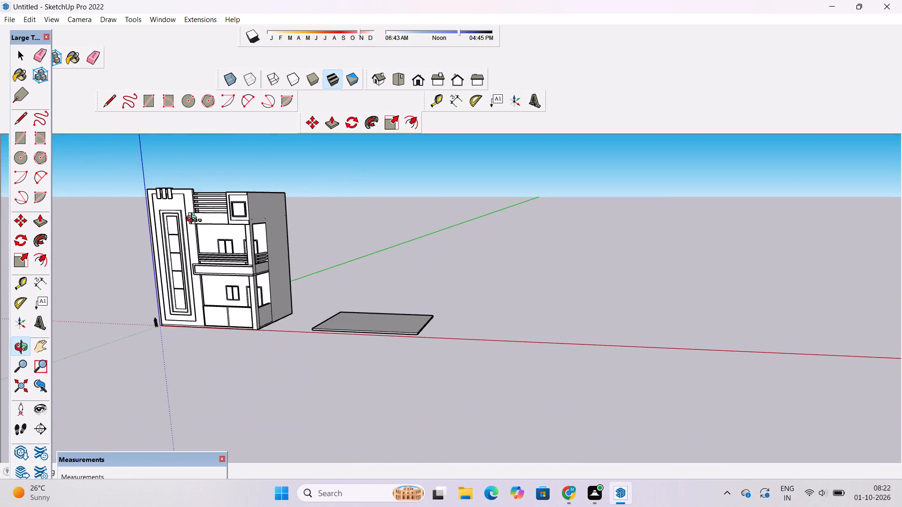
pyautogui.click(192, 175)
pyautogui.moveTo(147, 212); pyautogui.dragTo(156, 187)
pyautogui.scroll(4, 156, 187)
pyautogui.moveTo(156, 236); pyautogui.dragTo(330, 260)
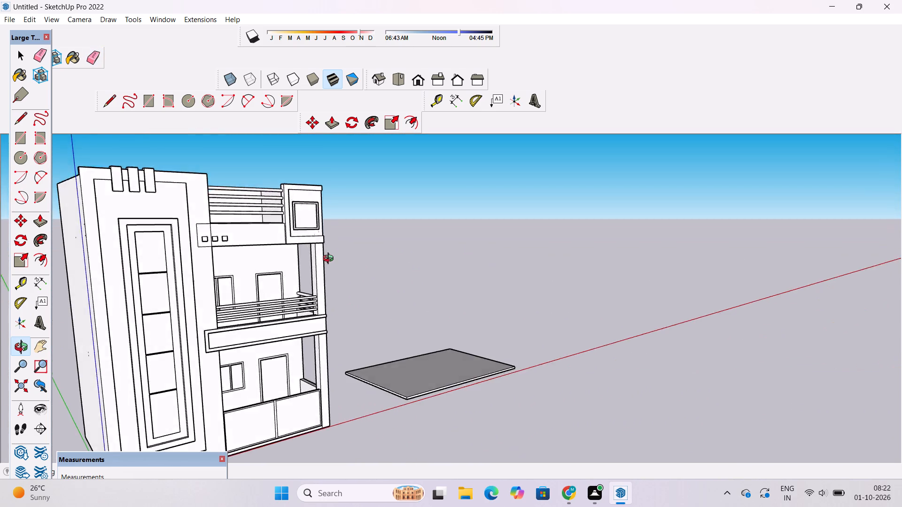
pyautogui.moveTo(330, 260); pyautogui.dragTo(208, 285)
pyautogui.scroll(-4, 207, 280)
pyautogui.scroll(7, 207, 280)
pyautogui.keyDown('shift'); pyautogui.moveTo(211, 268); pyautogui.dragTo(309, 274); pyautogui.keyUp('shift')
pyautogui.moveTo(301, 310); pyautogui.dragTo(307, 272)
pyautogui.scroll(-6, 309, 266)
pyautogui.moveTo(190, 296); pyautogui.dragTo(243, 304)
pyautogui.moveTo(413, 256); pyautogui.dragTo(227, 284)
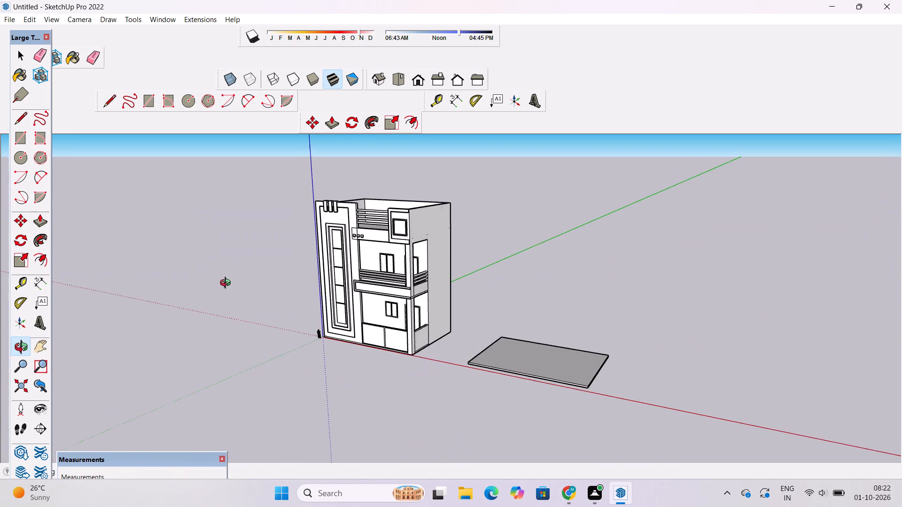
pyautogui.moveTo(227, 284); pyautogui.dragTo(227, 284)
pyautogui.moveTo(444, 255); pyautogui.dragTo(622, 261)
pyautogui.scroll(4, 421, 240)
pyautogui.moveTo(239, 263); pyautogui.dragTo(597, 266)
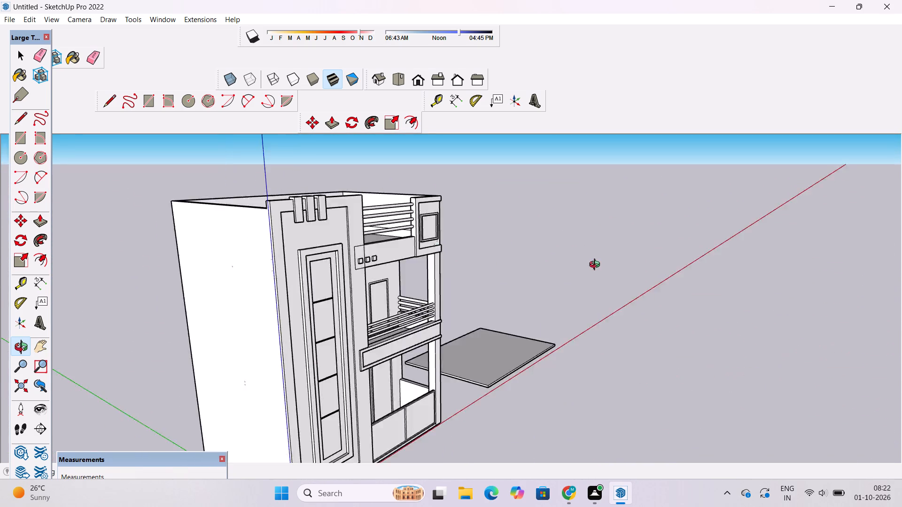
pyautogui.moveTo(597, 266); pyautogui.dragTo(249, 295)
pyautogui.scroll(4, 403, 259)
pyautogui.moveTo(429, 274); pyautogui.dragTo(368, 262)
pyautogui.scroll(-3, 368, 262)
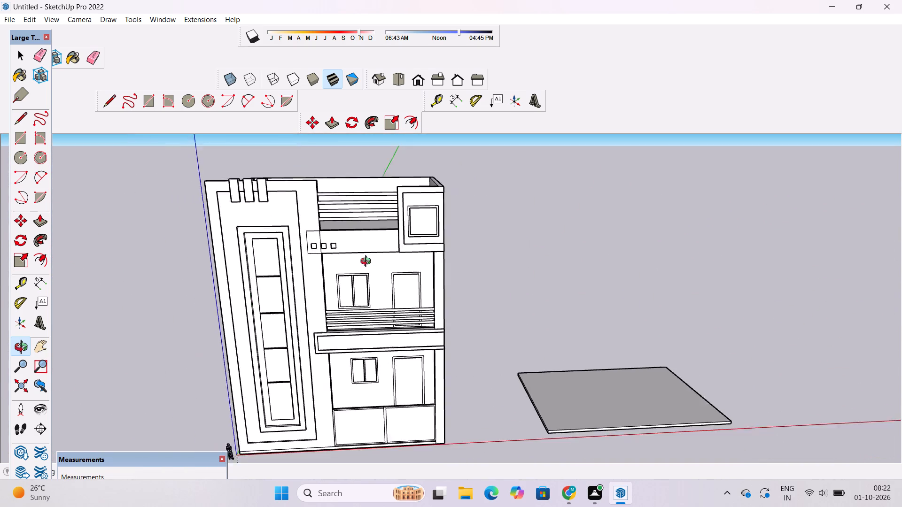
pyautogui.scroll(-2, 368, 262)
pyautogui.scroll(4, 370, 280)
pyautogui.moveTo(368, 284); pyautogui.dragTo(314, 279)
pyautogui.scroll(5, 460, 273)
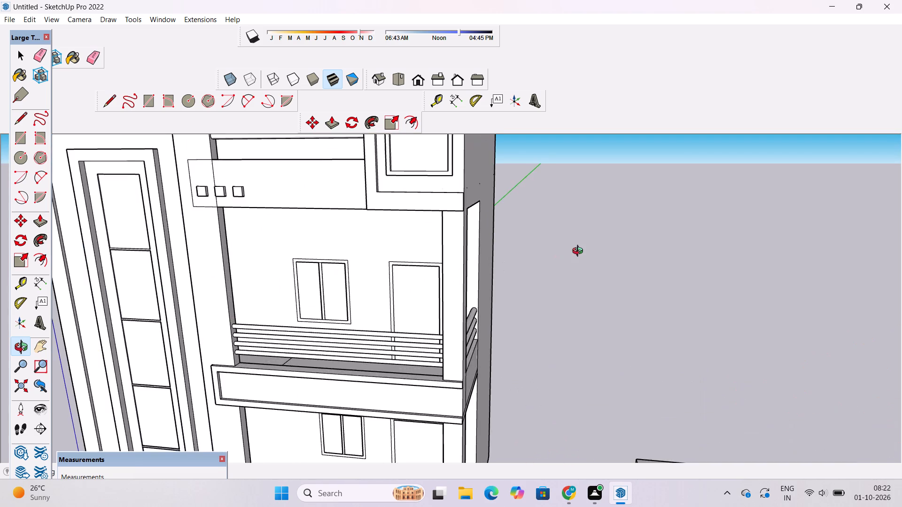
pyautogui.moveTo(580, 252); pyautogui.dragTo(296, 257)
pyautogui.moveTo(366, 250); pyautogui.dragTo(553, 244)
pyautogui.moveTo(478, 275); pyautogui.dragTo(427, 257)
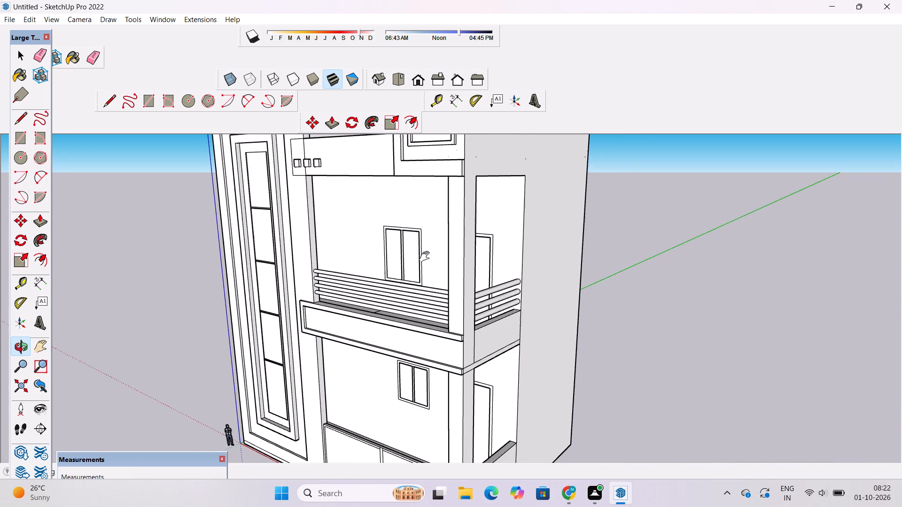
pyautogui.moveTo(427, 257); pyautogui.dragTo(431, 257)
pyautogui.moveTo(388, 269); pyautogui.dragTo(486, 261)
pyautogui.scroll(-5, 389, 261)
pyautogui.keyDown('shift'); pyautogui.moveTo(386, 262); pyautogui.dragTo(457, 258); pyautogui.keyUp('shift')
pyautogui.moveTo(450, 264); pyautogui.dragTo(482, 264)
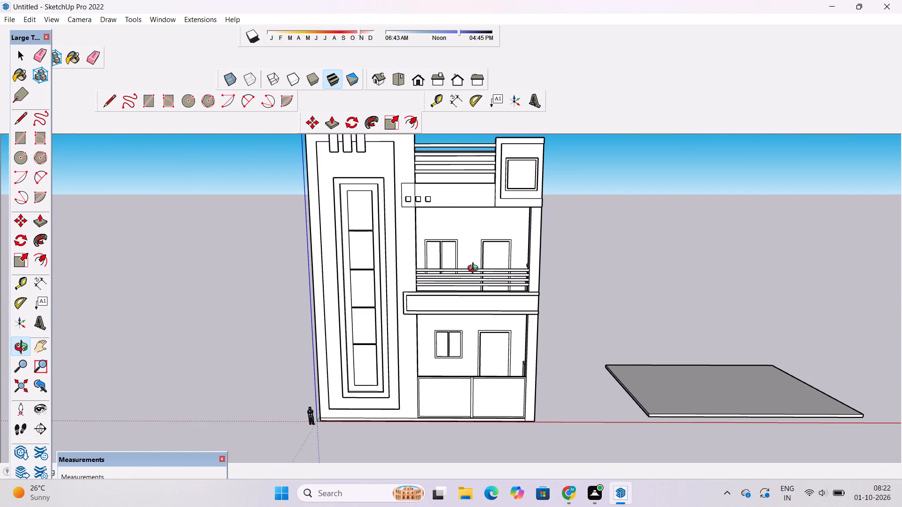
# Examine the ground-floor porch up close, including its window, door, parapet and the balcony slab above.
pyautogui.scroll(1, 473, 269)
pyautogui.scroll(-4, 473, 269)
pyautogui.keyDown('shift'); pyautogui.moveTo(485, 286); pyautogui.dragTo(424, 301); pyautogui.keyUp('shift')
pyautogui.scroll(8, 424, 301)
pyautogui.keyDown('shift'); pyautogui.moveTo(424, 290); pyautogui.dragTo(412, 255); pyautogui.keyUp('shift')
pyautogui.keyDown('shift'); pyautogui.moveTo(368, 341); pyautogui.dragTo(362, 295); pyautogui.keyUp('shift')
pyautogui.scroll(2, 403, 305)
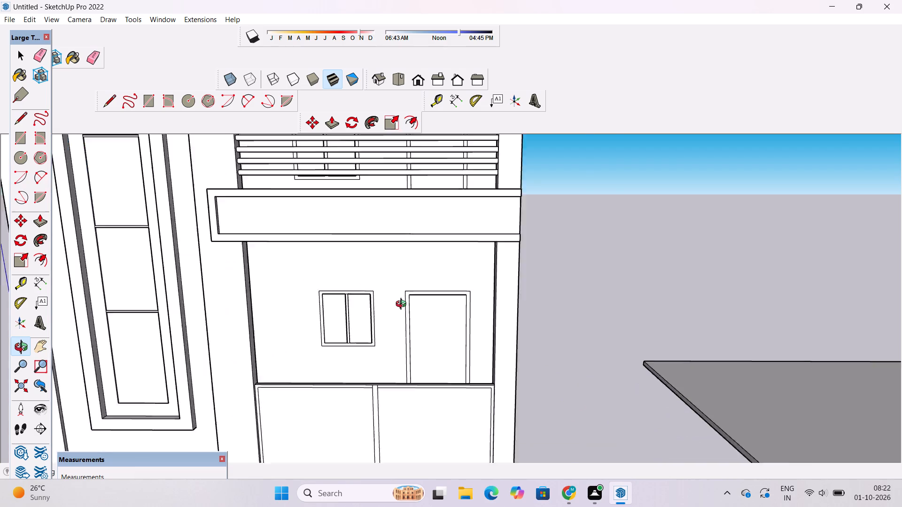
pyautogui.scroll(6, 403, 305)
pyautogui.moveTo(469, 282); pyautogui.dragTo(246, 311)
pyautogui.moveTo(246, 311); pyautogui.dragTo(290, 318)
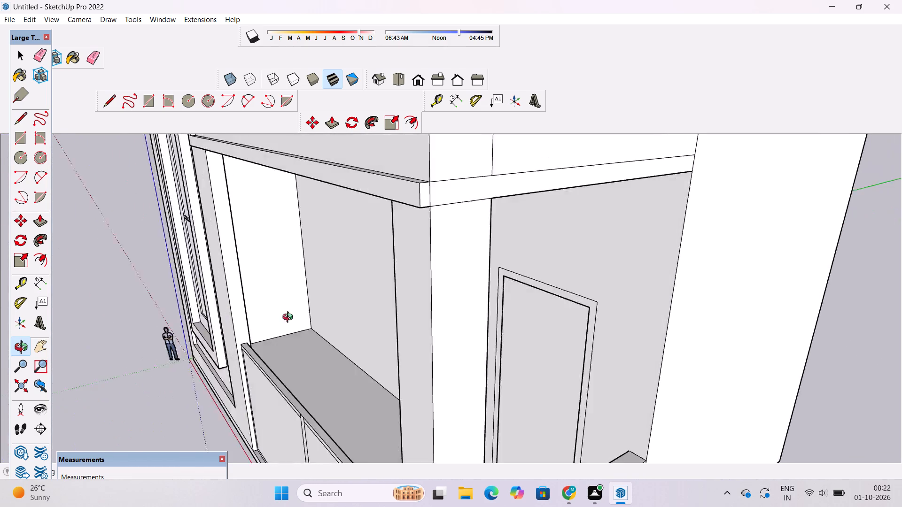
pyautogui.moveTo(290, 318); pyautogui.dragTo(506, 299)
pyautogui.keyDown('shift'); pyautogui.moveTo(468, 282); pyautogui.dragTo(443, 327); pyautogui.keyUp('shift')
pyautogui.keyDown('shift'); pyautogui.moveTo(425, 332); pyautogui.dragTo(424, 332); pyautogui.keyUp('shift')
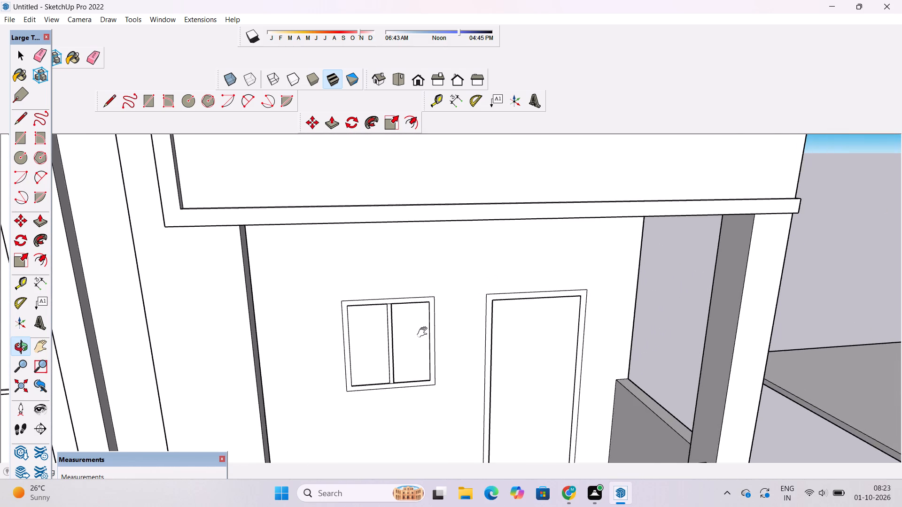
pyautogui.keyDown('shift'); pyautogui.moveTo(424, 332); pyautogui.dragTo(410, 312); pyautogui.keyUp('shift')
pyautogui.keyDown('shift'); pyautogui.scroll(-4, 410, 311); pyautogui.keyUp('shift')
pyautogui.keyDown('shift'); pyautogui.moveTo(421, 317); pyautogui.dragTo(405, 321); pyautogui.keyUp('shift')
pyautogui.scroll(-3, 404, 321)
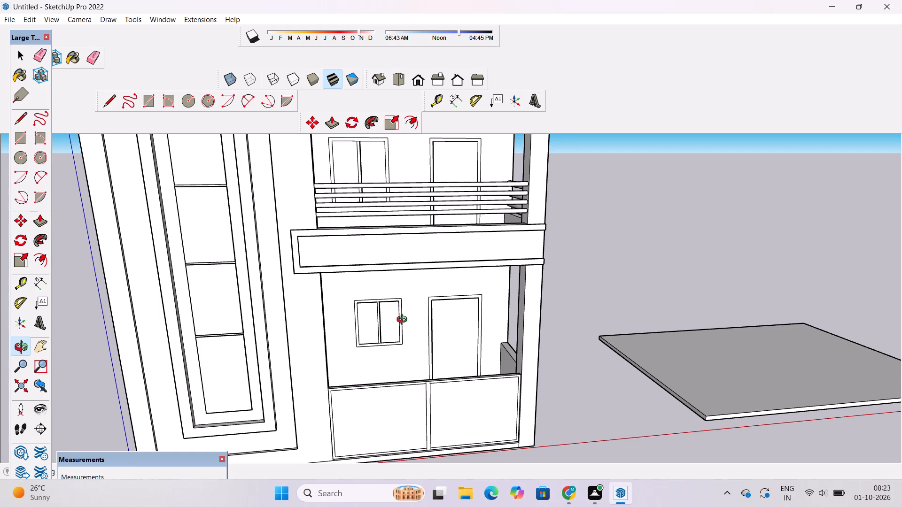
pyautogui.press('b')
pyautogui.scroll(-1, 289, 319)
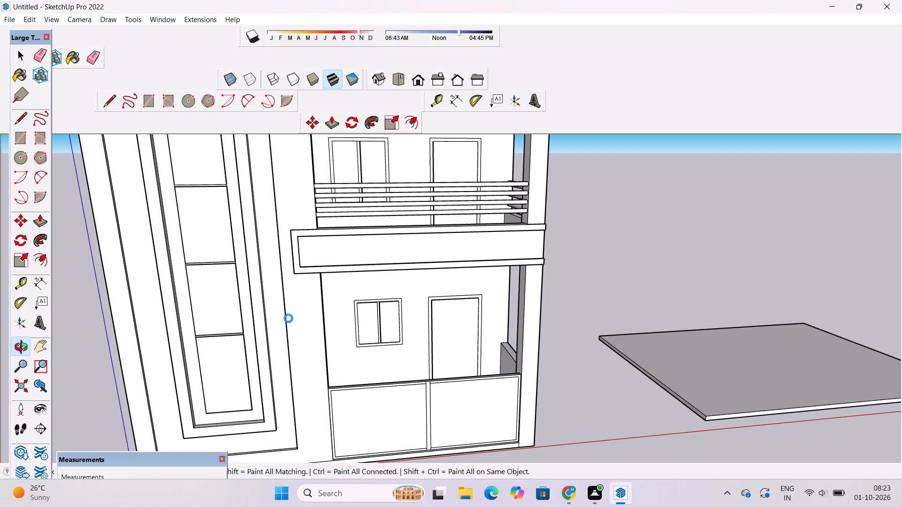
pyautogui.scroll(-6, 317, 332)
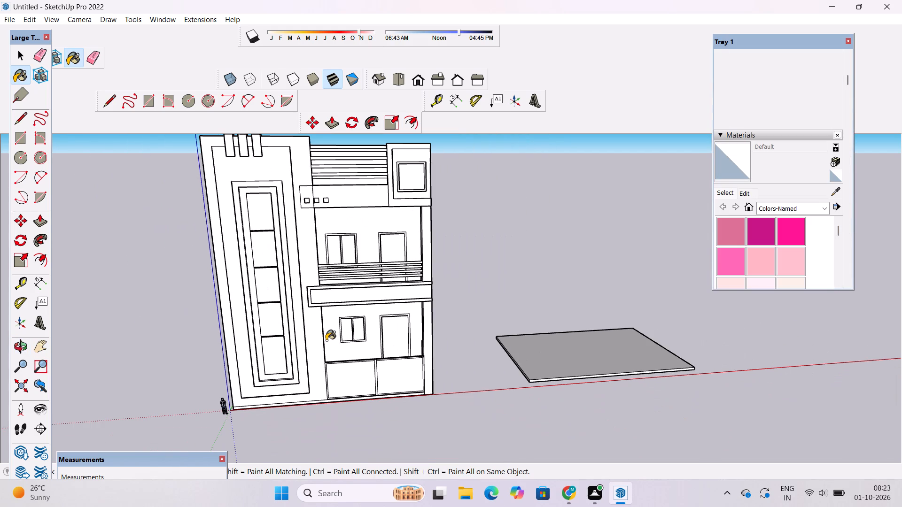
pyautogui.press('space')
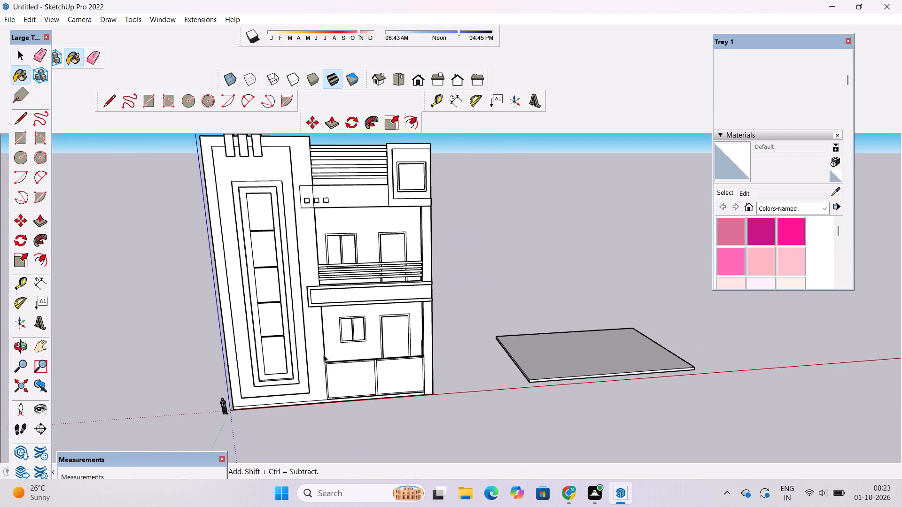
# Erase the leftover horizontal edge just above the roof floor on the rear parapet wall's inner face.
pyautogui.press('o')
pyautogui.scroll(-4, 323, 354)
pyautogui.scroll(3, 313, 322)
pyautogui.keyDown('shift'); pyautogui.moveTo(313, 322); pyautogui.dragTo(329, 372); pyautogui.keyUp('shift')
pyautogui.moveTo(329, 372); pyautogui.dragTo(340, 346)
pyautogui.moveTo(353, 303); pyautogui.dragTo(330, 407)
pyautogui.scroll(9, 401, 226)
pyautogui.moveTo(408, 243); pyautogui.dragTo(403, 246)
pyautogui.press('e')
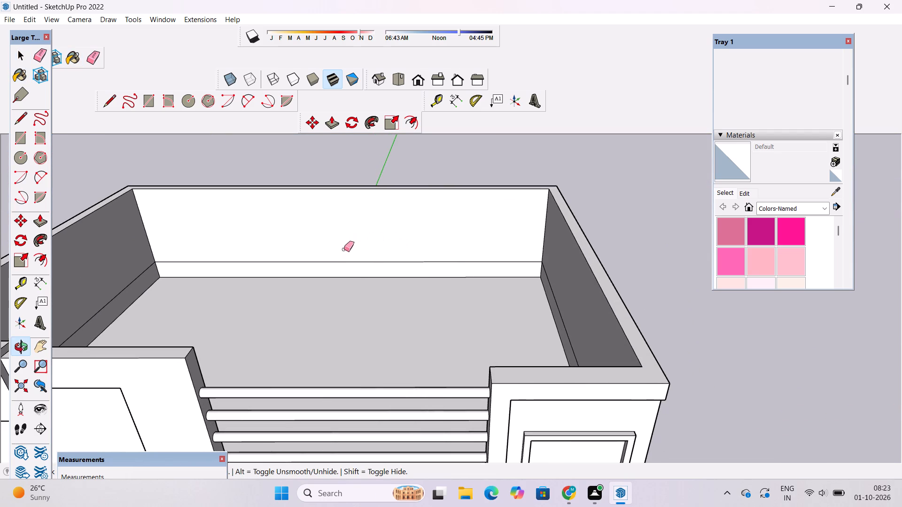
pyautogui.scroll(4, 334, 260)
pyautogui.moveTo(334, 259); pyautogui.dragTo(336, 270)
pyautogui.scroll(-6, 338, 264)
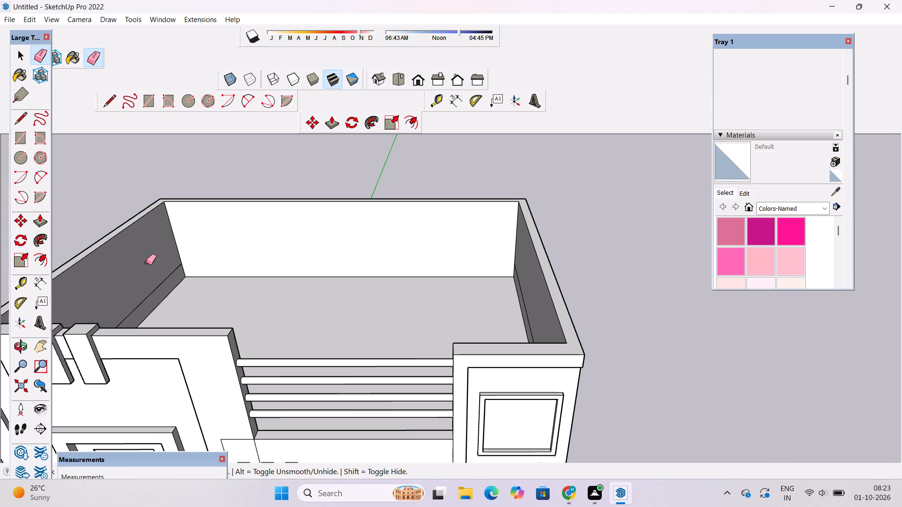
# Erase the leftover edges just above the roof floor on the inner faces of the two side parapet walls.
pyautogui.click(156, 286)
pyautogui.scroll(5, 484, 301)
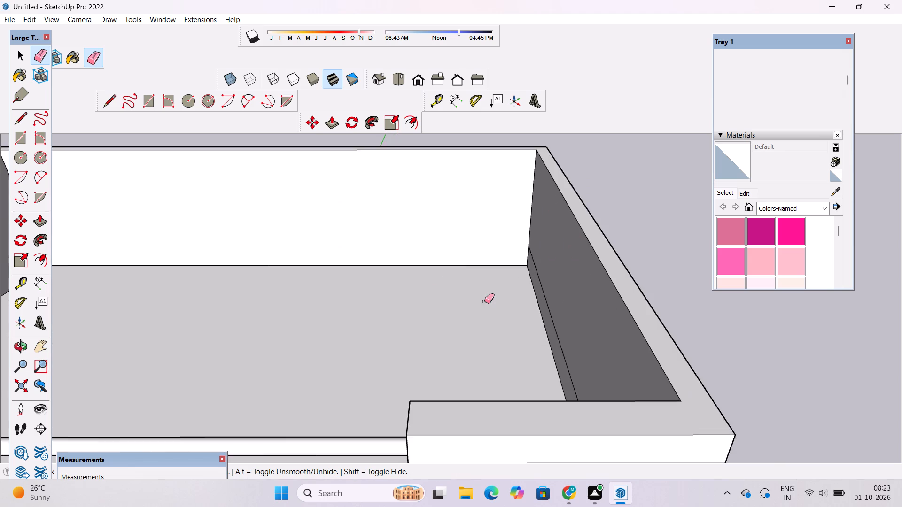
pyautogui.scroll(4, 511, 296)
pyautogui.moveTo(565, 253); pyautogui.dragTo(566, 270)
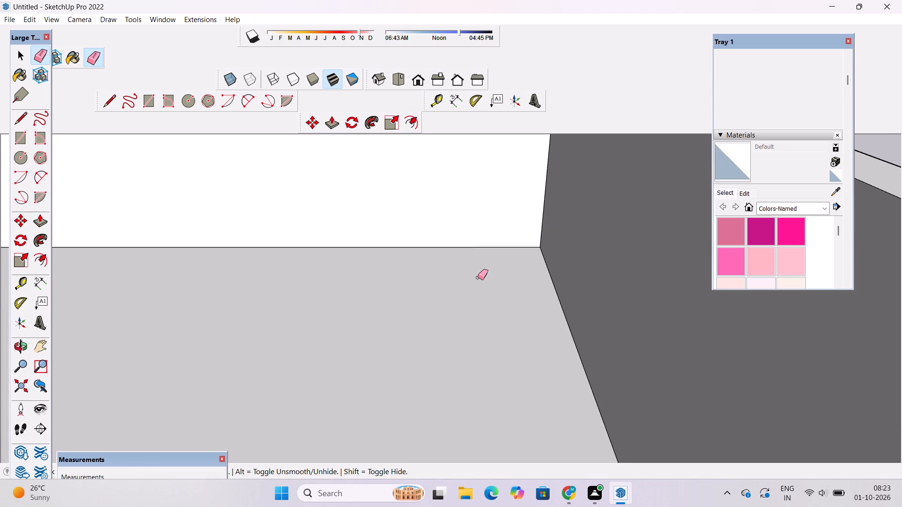
pyautogui.scroll(-4, 447, 263)
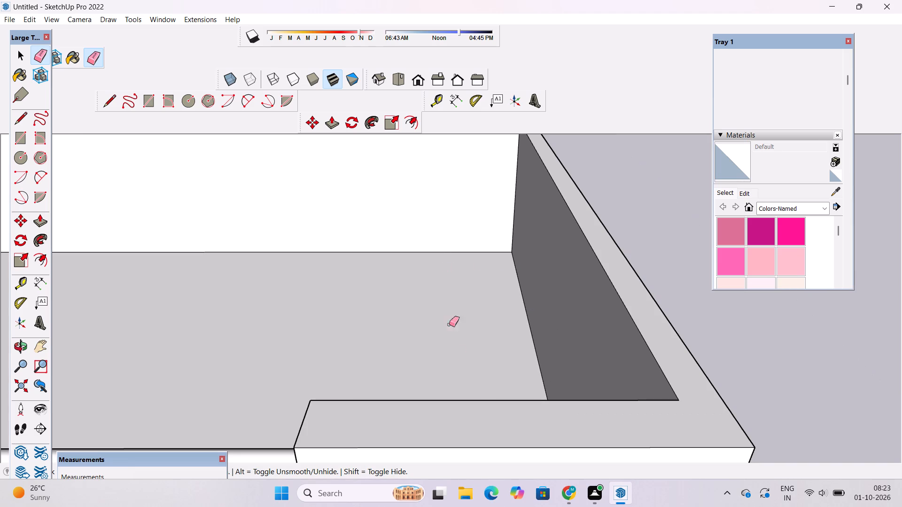
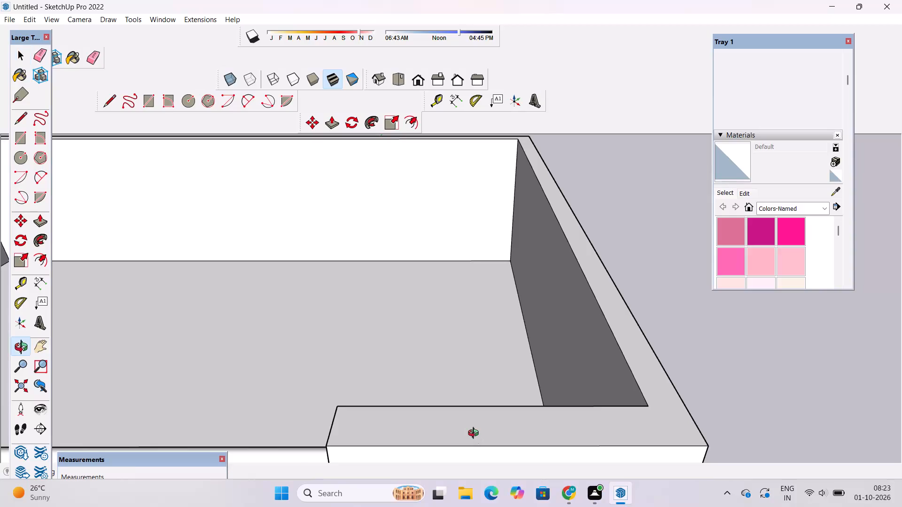
# Review the house from the roof parapet down to the whole front facade.
pyautogui.scroll(-4, 475, 434)
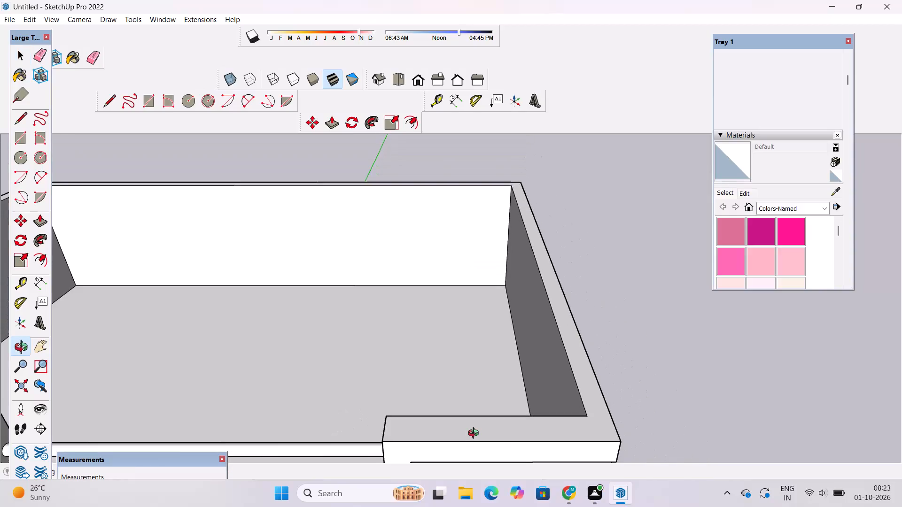
pyautogui.scroll(-5, 475, 434)
pyautogui.keyDown('shift'); pyautogui.moveTo(454, 399); pyautogui.dragTo(477, 422); pyautogui.keyUp('shift')
pyautogui.scroll(-6, 478, 381)
pyautogui.keyDown('shift'); pyautogui.moveTo(451, 426); pyautogui.dragTo(497, 295); pyautogui.keyUp('shift')
pyautogui.keyDown('shift'); pyautogui.moveTo(445, 406); pyautogui.dragTo(462, 336); pyautogui.keyUp('shift')
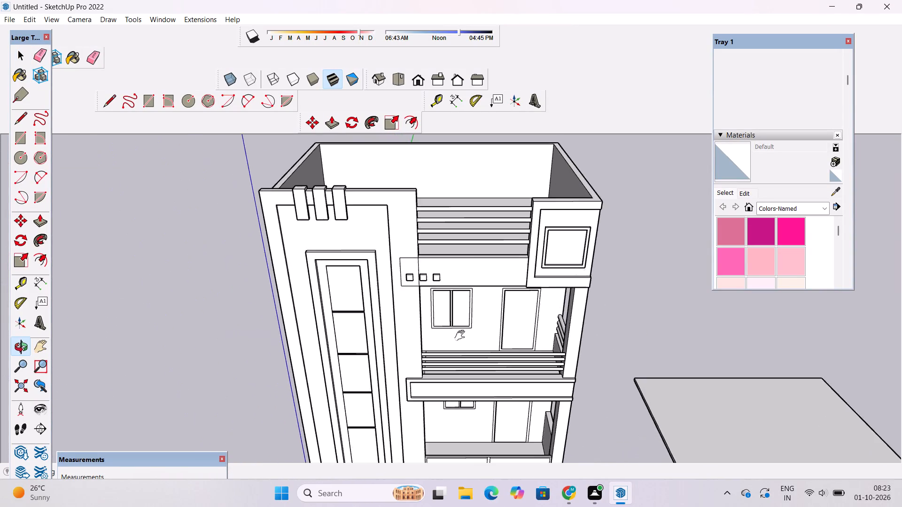
pyautogui.keyDown('shift'); pyautogui.moveTo(462, 336); pyautogui.dragTo(463, 332); pyautogui.keyUp('shift')
pyautogui.moveTo(450, 399); pyautogui.dragTo(471, 308)
pyautogui.scroll(-5, 470, 307)
pyautogui.keyDown('shift'); pyautogui.moveTo(467, 327); pyautogui.dragTo(435, 326); pyautogui.keyUp('shift')
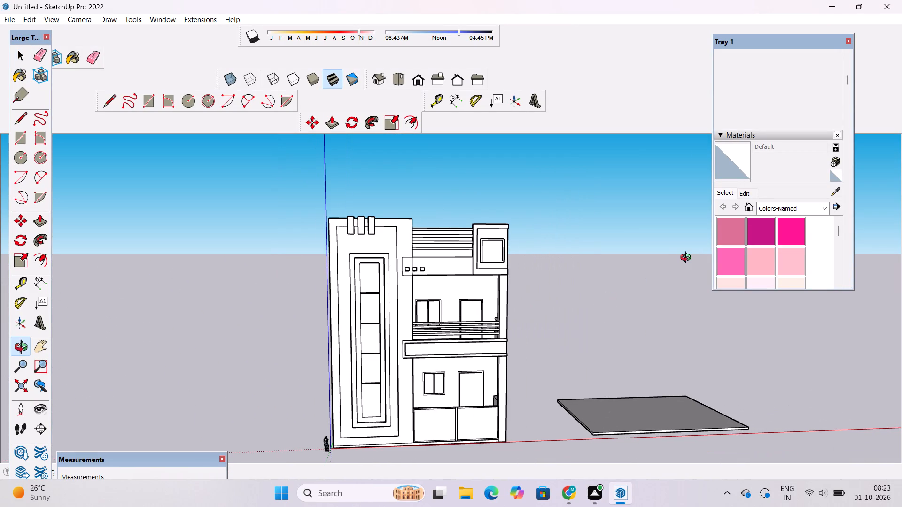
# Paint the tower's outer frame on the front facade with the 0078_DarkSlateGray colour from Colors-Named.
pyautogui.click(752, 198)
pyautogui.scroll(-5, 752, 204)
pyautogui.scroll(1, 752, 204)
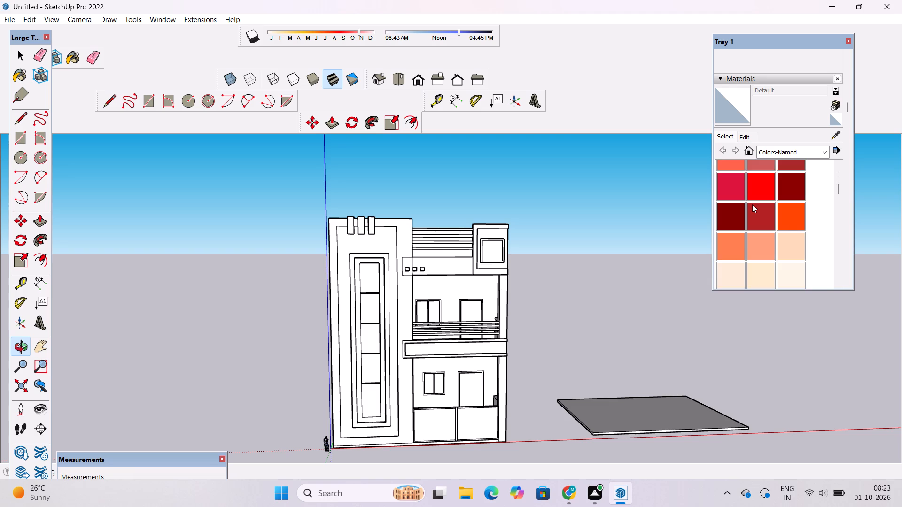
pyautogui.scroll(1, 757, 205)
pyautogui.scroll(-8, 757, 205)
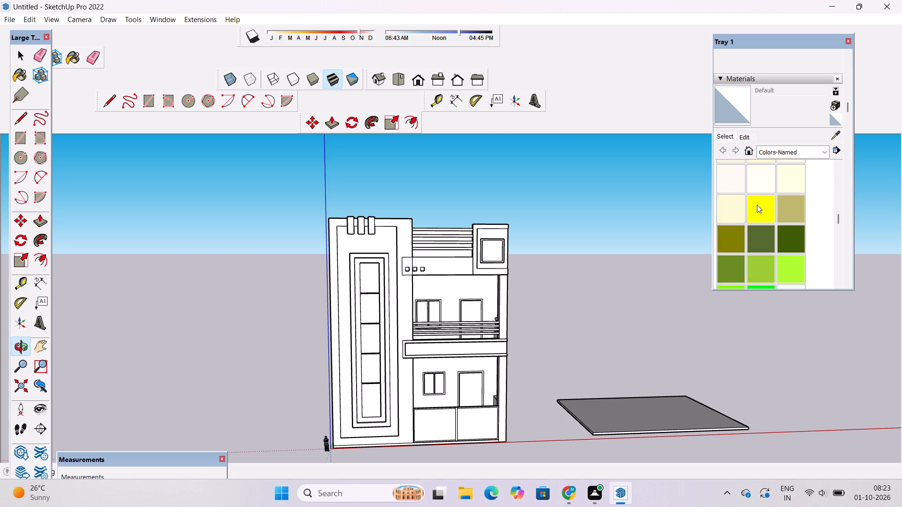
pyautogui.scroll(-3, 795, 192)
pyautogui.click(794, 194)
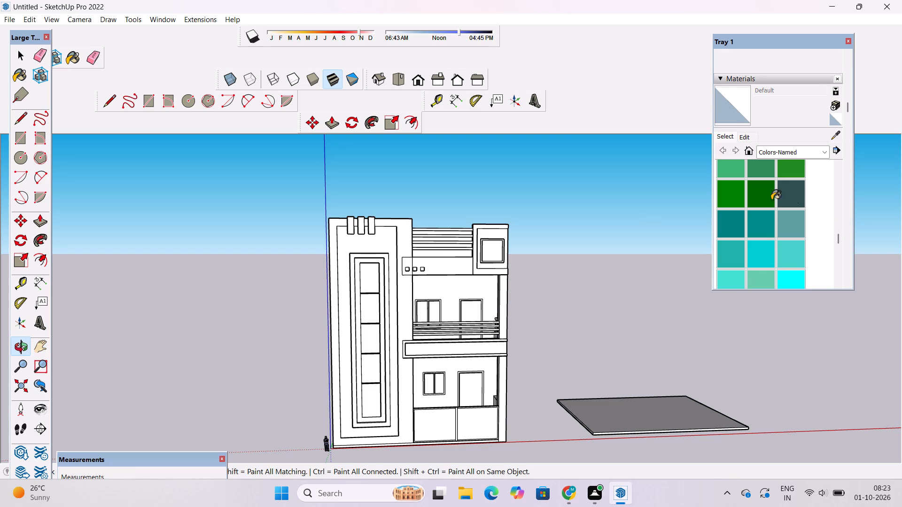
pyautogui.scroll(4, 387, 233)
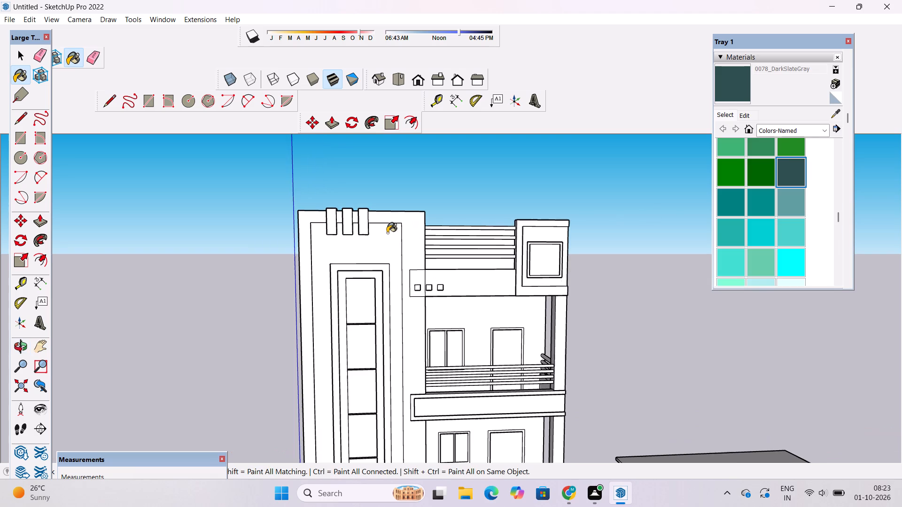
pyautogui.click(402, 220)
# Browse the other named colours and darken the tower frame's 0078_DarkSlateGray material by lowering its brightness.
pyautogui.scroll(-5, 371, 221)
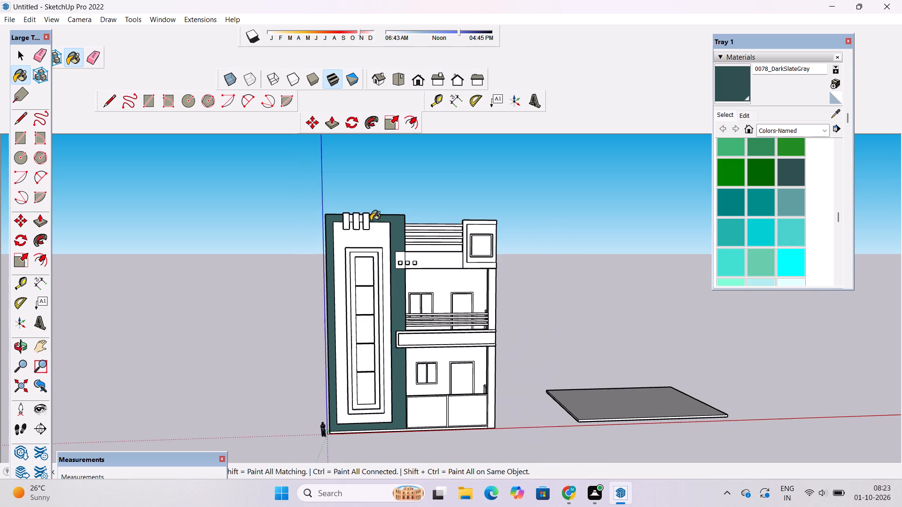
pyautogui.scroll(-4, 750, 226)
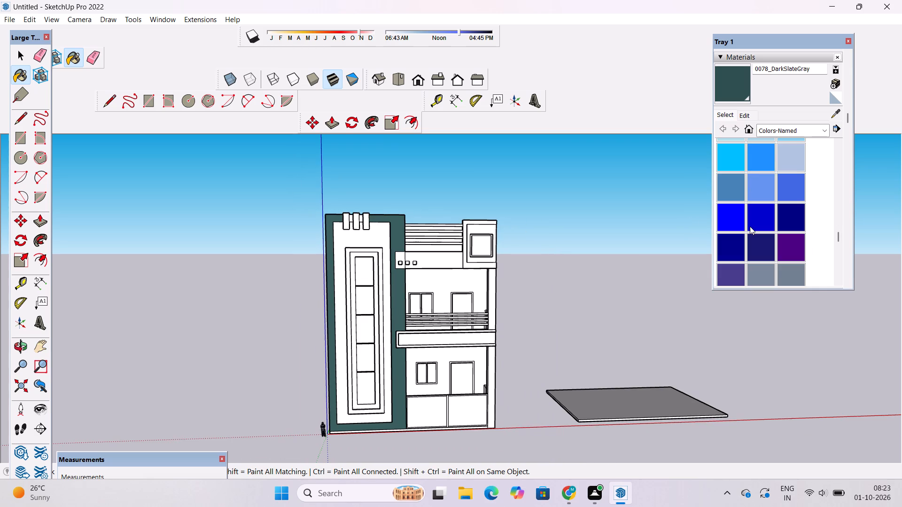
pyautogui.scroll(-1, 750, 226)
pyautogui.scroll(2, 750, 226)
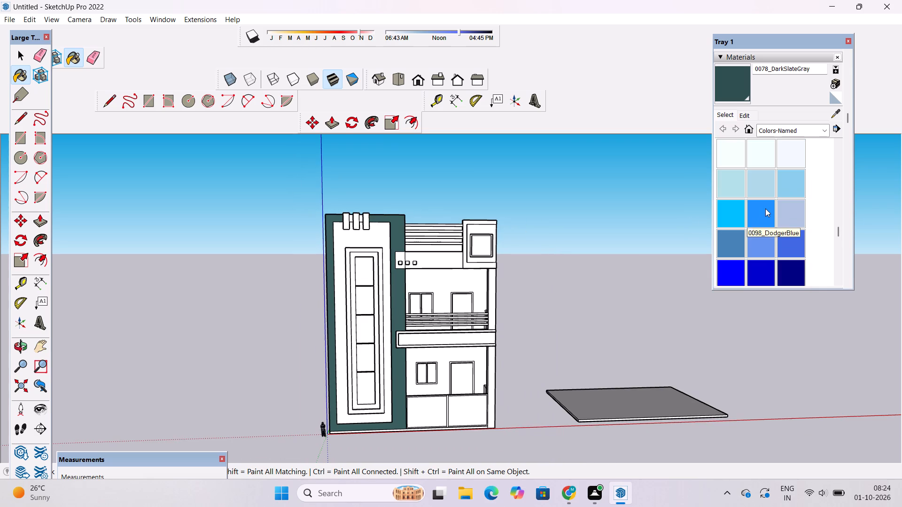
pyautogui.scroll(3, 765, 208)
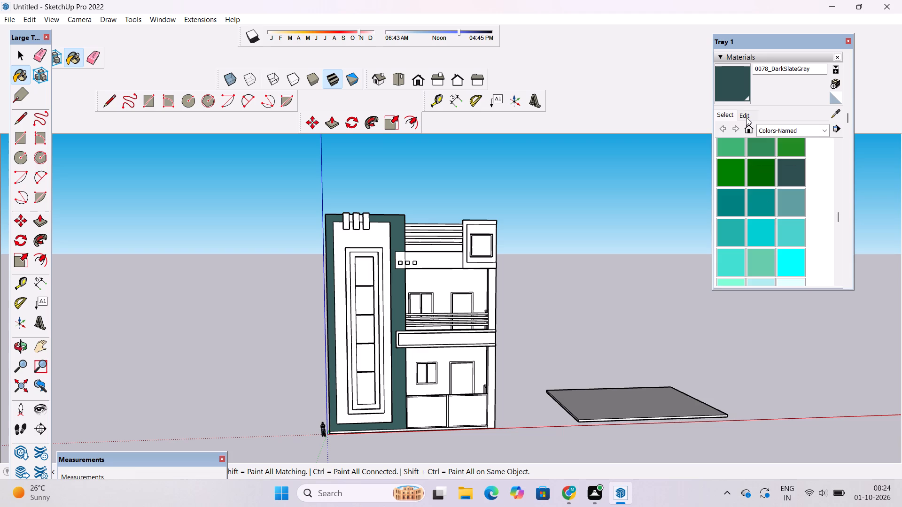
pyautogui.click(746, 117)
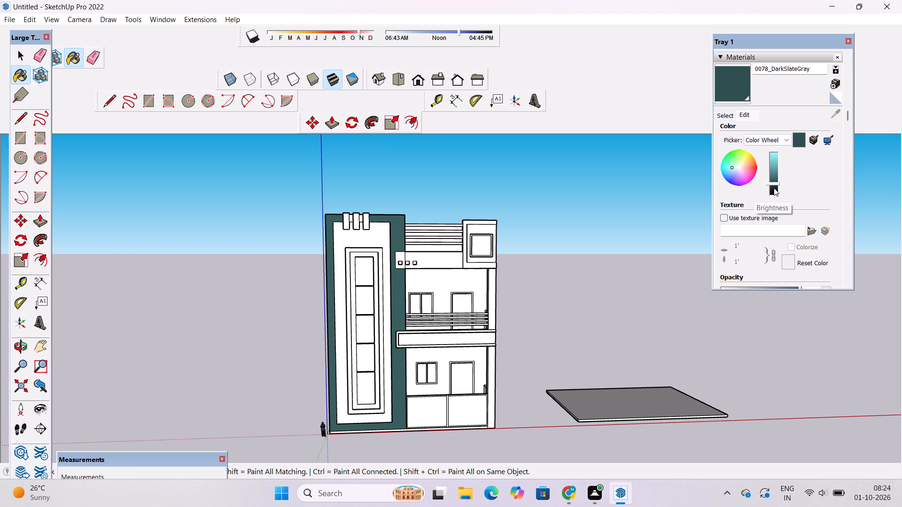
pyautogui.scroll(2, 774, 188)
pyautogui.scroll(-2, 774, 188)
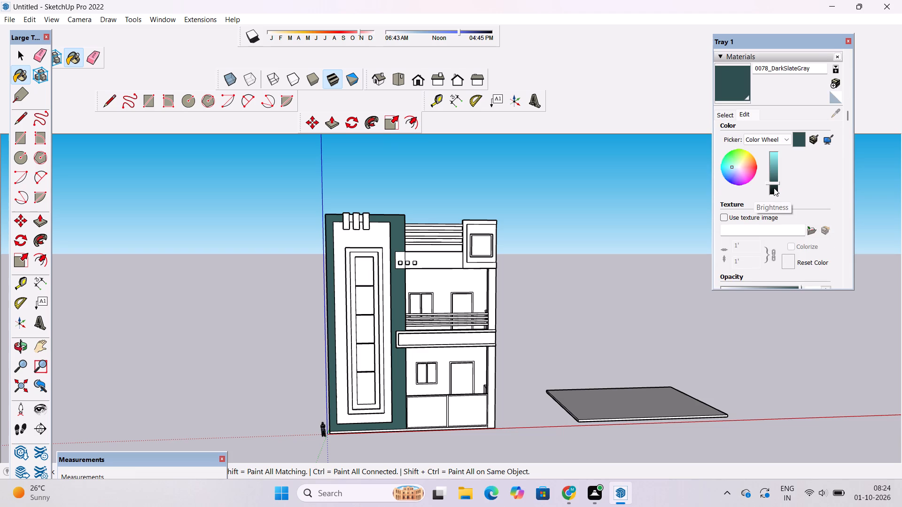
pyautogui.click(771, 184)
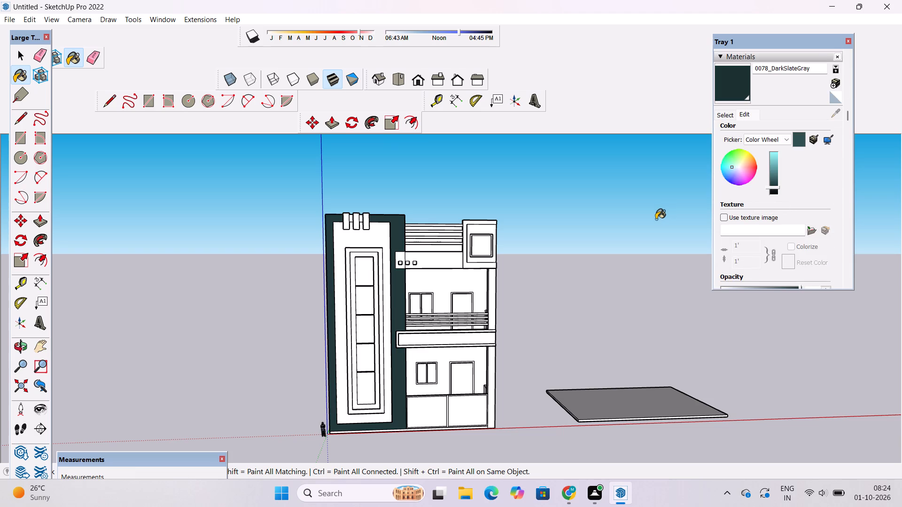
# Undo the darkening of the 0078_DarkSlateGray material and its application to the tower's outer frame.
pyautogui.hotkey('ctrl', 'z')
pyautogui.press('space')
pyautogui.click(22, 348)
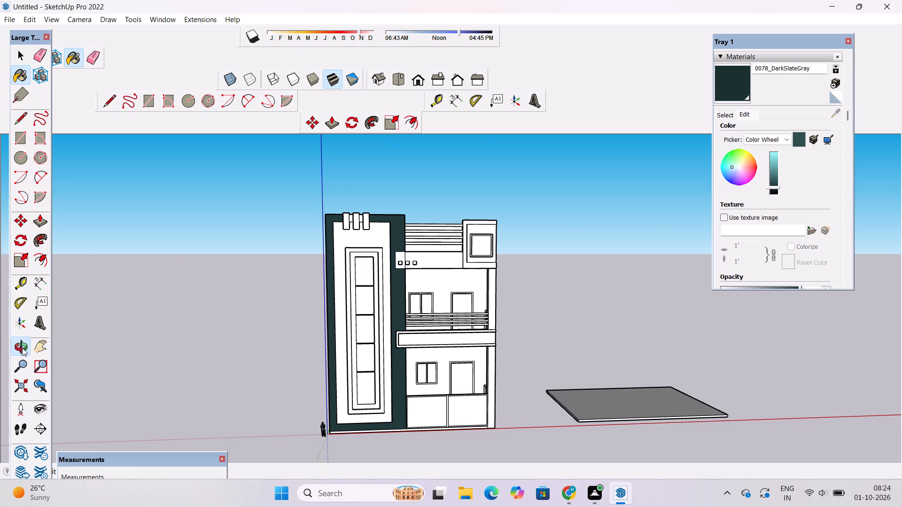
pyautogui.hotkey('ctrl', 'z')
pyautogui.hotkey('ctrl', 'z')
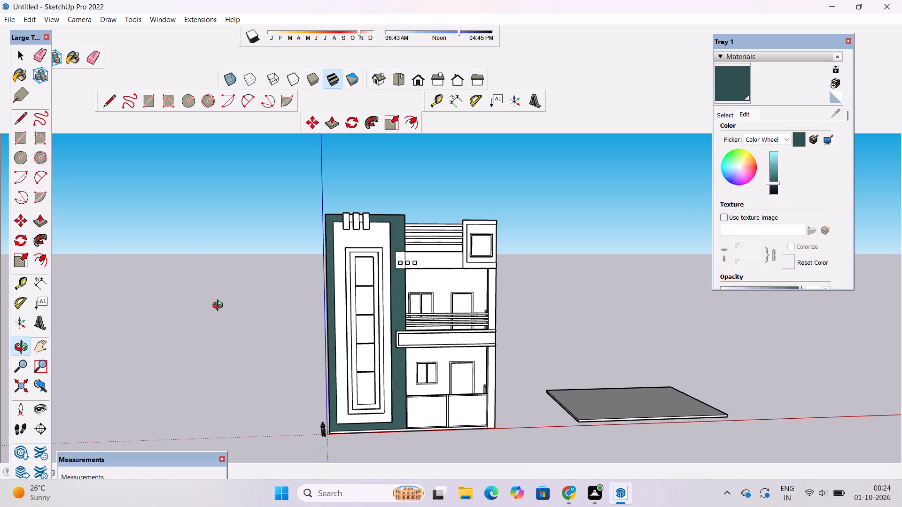
# Paint the tower's outer frame on the front facade with the 0111_SlateGray colour from Colors-Named.
pyautogui.click(727, 117)
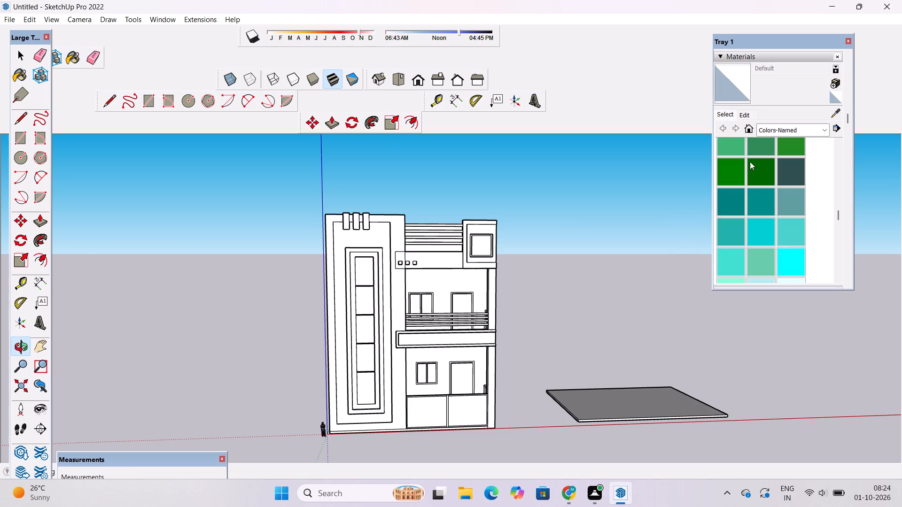
pyautogui.scroll(-5, 770, 184)
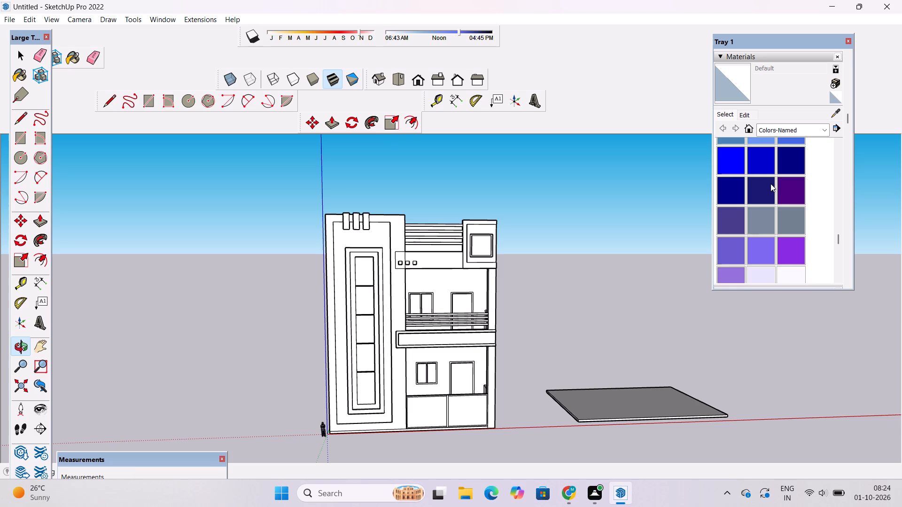
pyautogui.click(789, 220)
pyautogui.scroll(2, 407, 233)
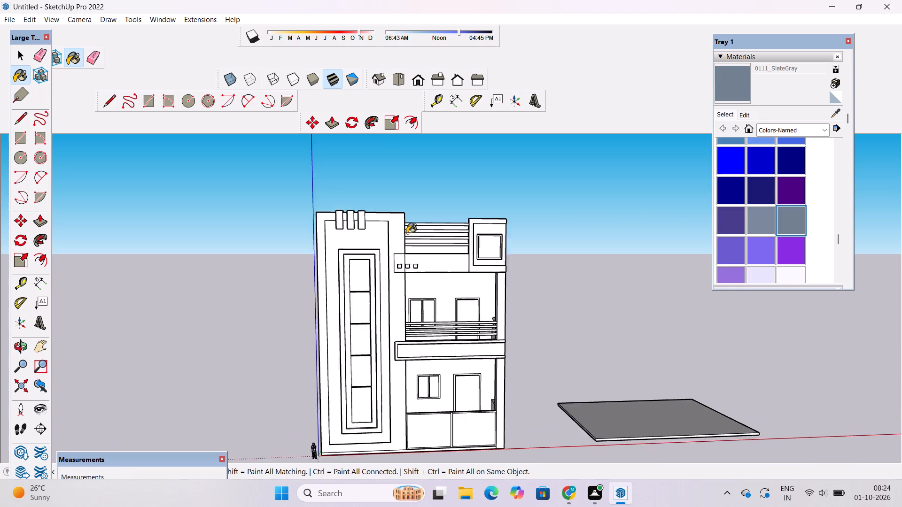
pyautogui.scroll(8, 407, 233)
pyautogui.click(394, 224)
pyautogui.scroll(-10, 394, 224)
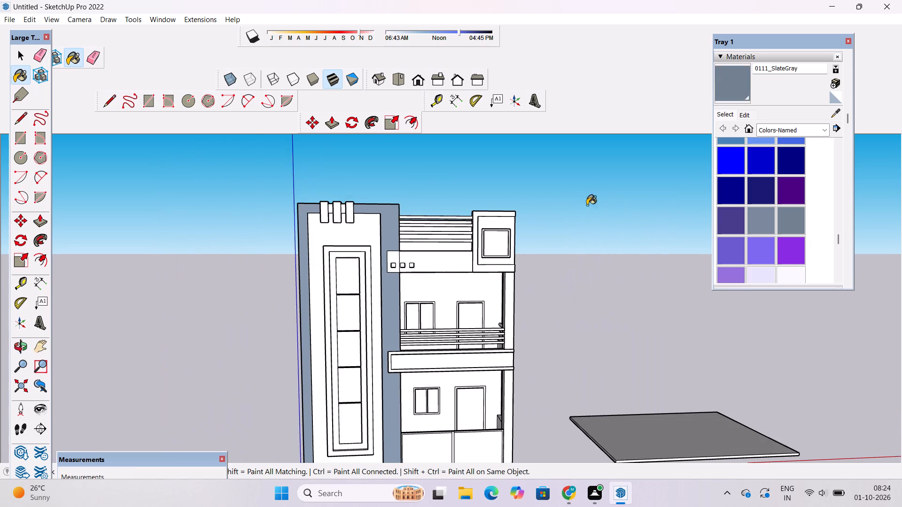
# Darken the 0111_SlateGray material to a deep charcoal blue by lowering its brightness.
pyautogui.click(748, 112)
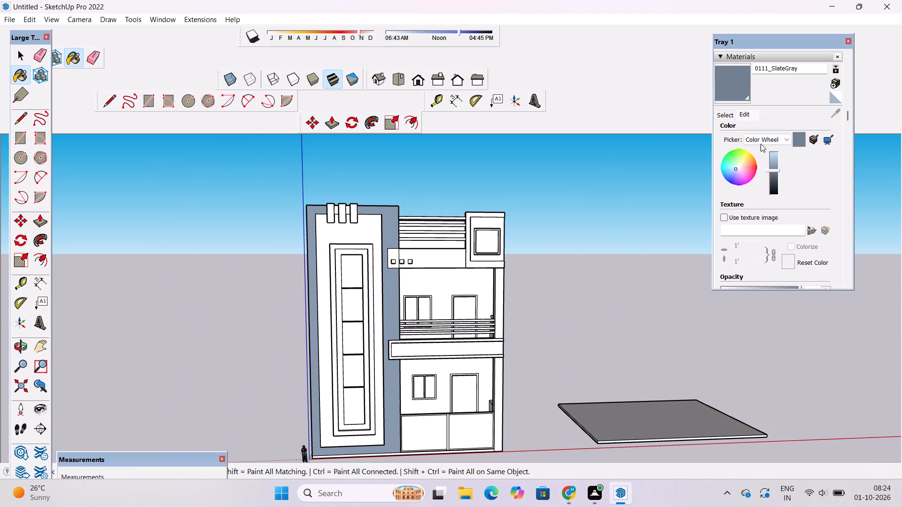
pyautogui.click(776, 177)
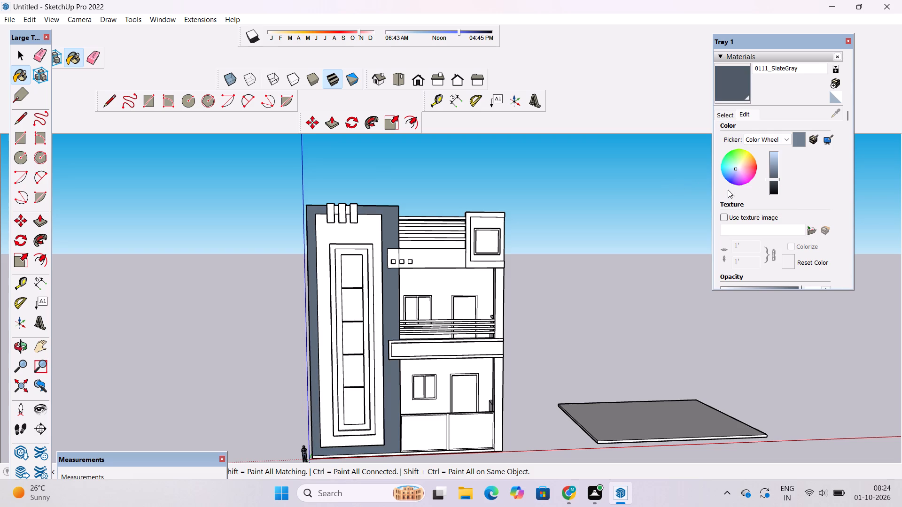
pyautogui.click(774, 183)
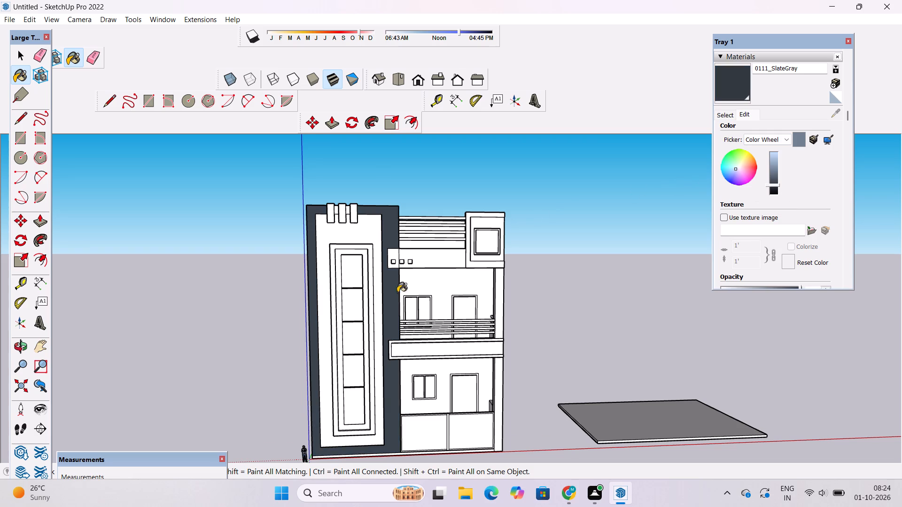
# Paint the narrow inner return faces along both vertical sides of the tower frame with the darkened 0111_SlateGray.
pyautogui.scroll(-5, 395, 296)
pyautogui.scroll(20, 345, 313)
pyautogui.scroll(7, 345, 313)
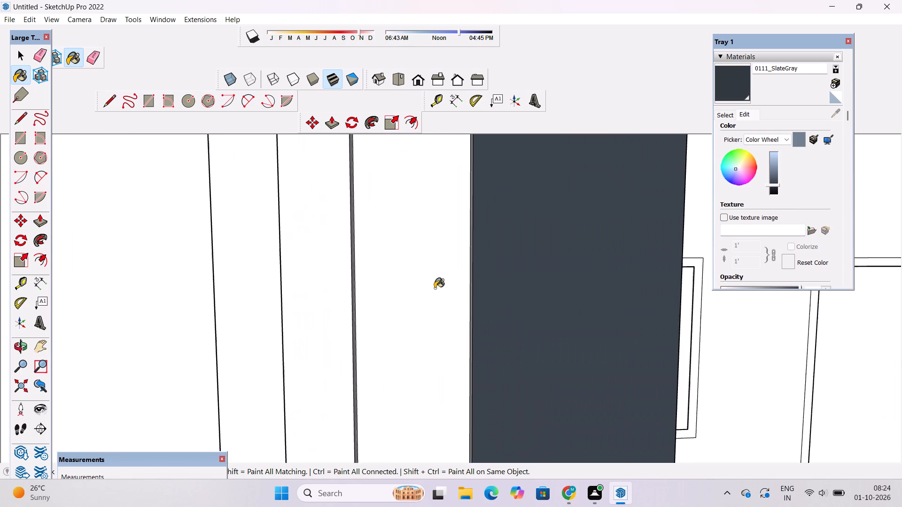
pyautogui.scroll(13, 435, 288)
pyautogui.click(614, 255)
pyautogui.scroll(-2, 434, 264)
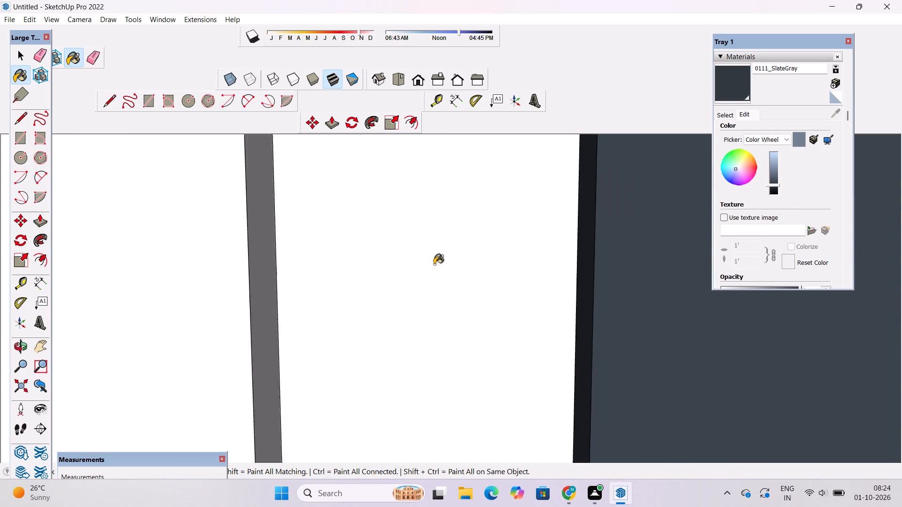
pyautogui.scroll(-10, 434, 264)
pyautogui.scroll(1, 433, 264)
pyautogui.scroll(-8, 433, 264)
pyautogui.scroll(-6, 164, 294)
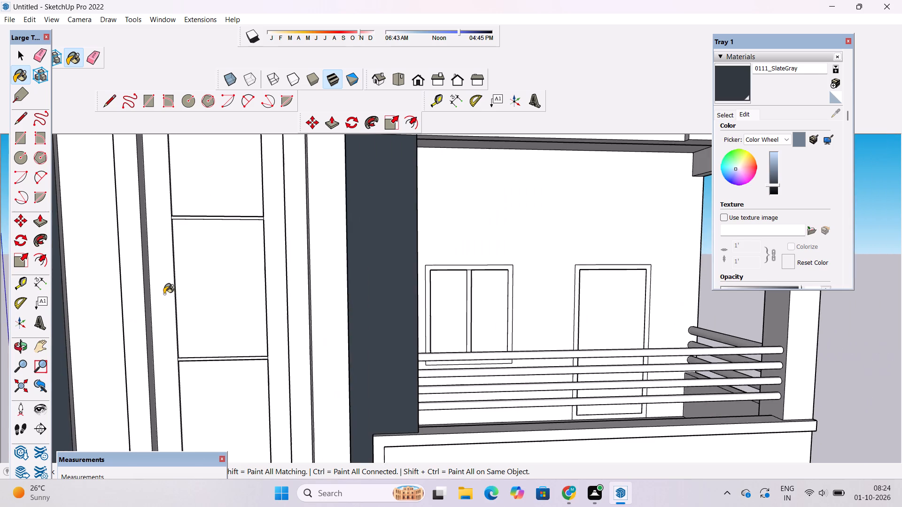
pyautogui.scroll(18, 65, 322)
pyautogui.click(70, 311)
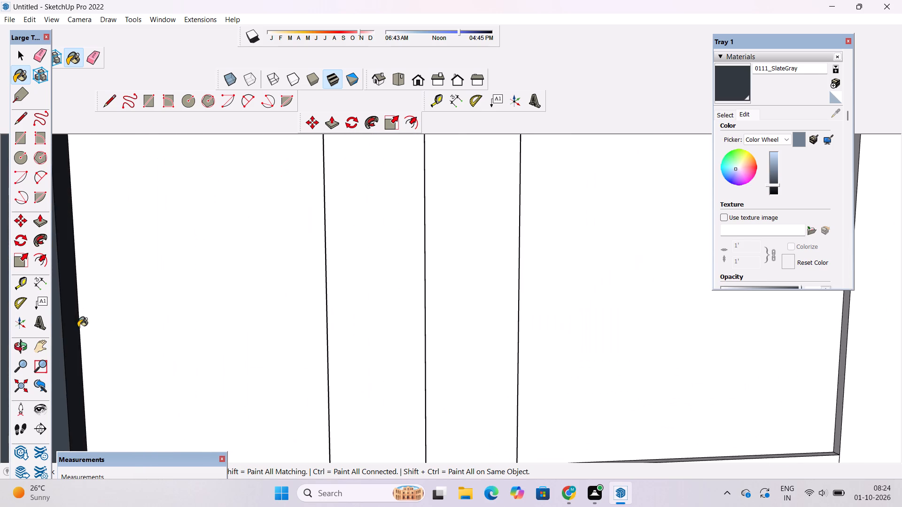
# Paint the narrow inner return face along the bottom of the tower frame with the darkened 0111_SlateGray.
pyautogui.scroll(-20, 78, 329)
pyautogui.scroll(-12, 78, 329)
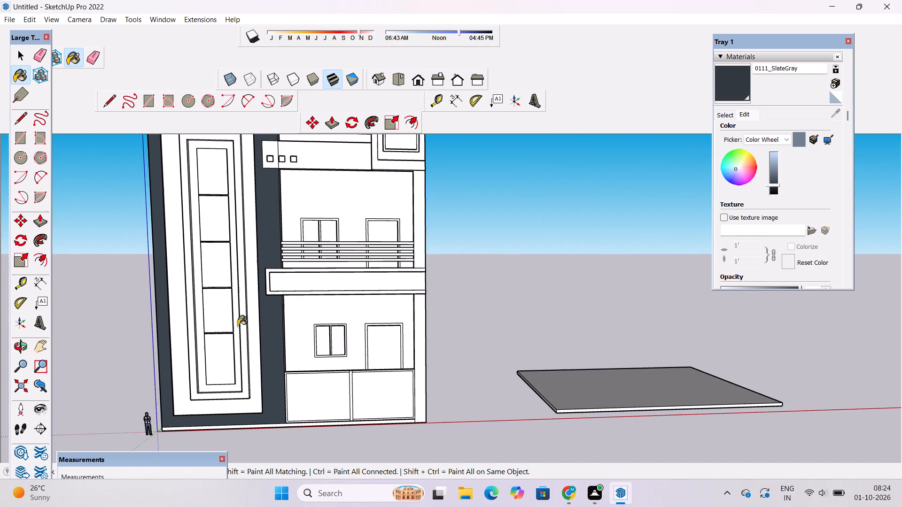
pyautogui.scroll(20, 211, 424)
pyautogui.scroll(3, 211, 424)
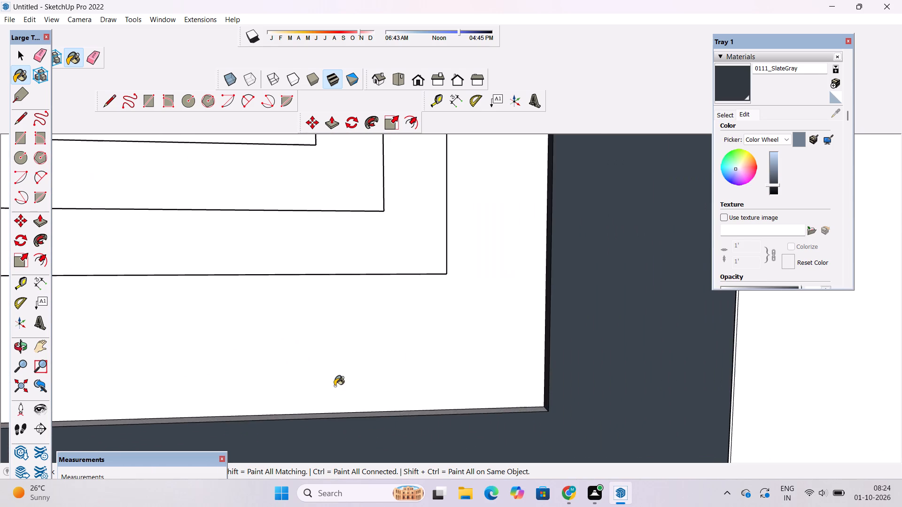
pyautogui.scroll(5, 402, 401)
pyautogui.click(436, 422)
# Paint the narrow inner return face along the top of the tower frame with the darkened 0111_SlateGray.
pyautogui.scroll(-5, 352, 407)
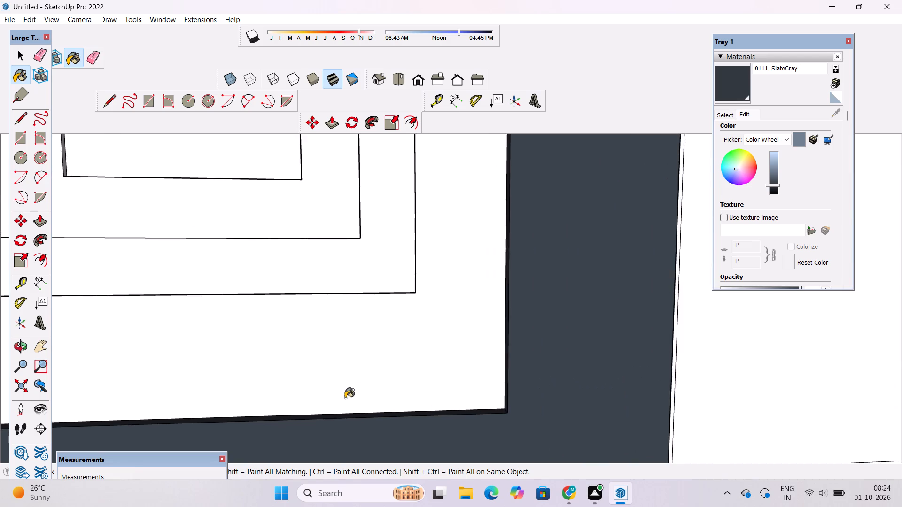
pyautogui.scroll(-20, 345, 398)
pyautogui.scroll(-11, 345, 398)
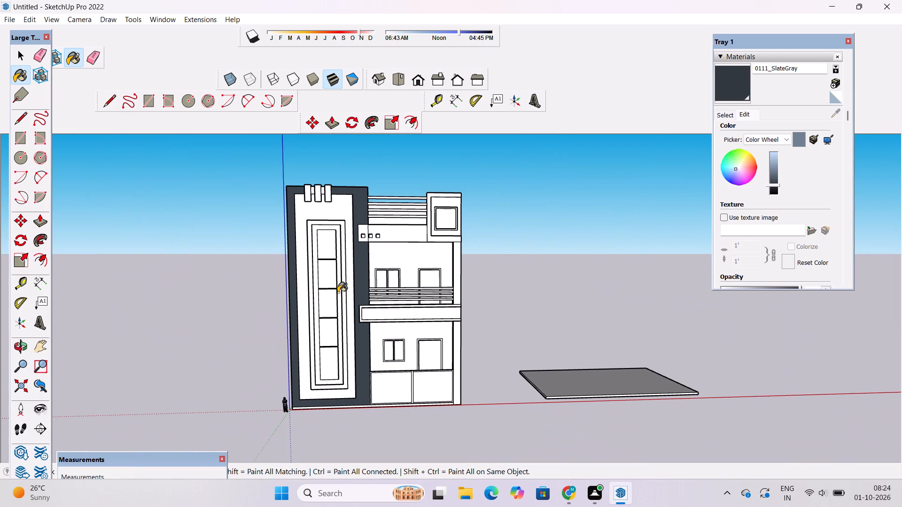
pyautogui.scroll(7, 296, 243)
pyautogui.scroll(10, 412, 232)
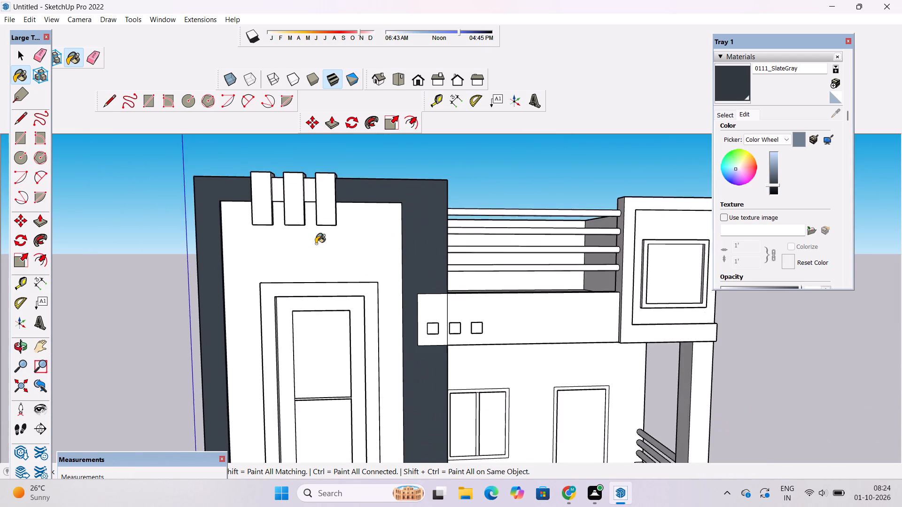
pyautogui.scroll(6, 316, 244)
pyautogui.scroll(1, 380, 184)
pyautogui.scroll(-7, 368, 295)
pyautogui.scroll(7, 374, 218)
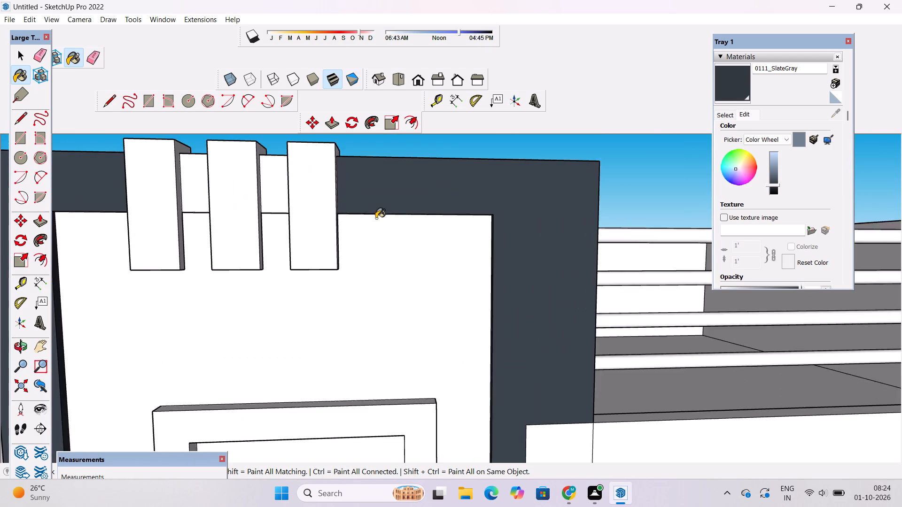
pyautogui.scroll(12, 376, 218)
pyautogui.scroll(9, 385, 201)
pyautogui.click(390, 189)
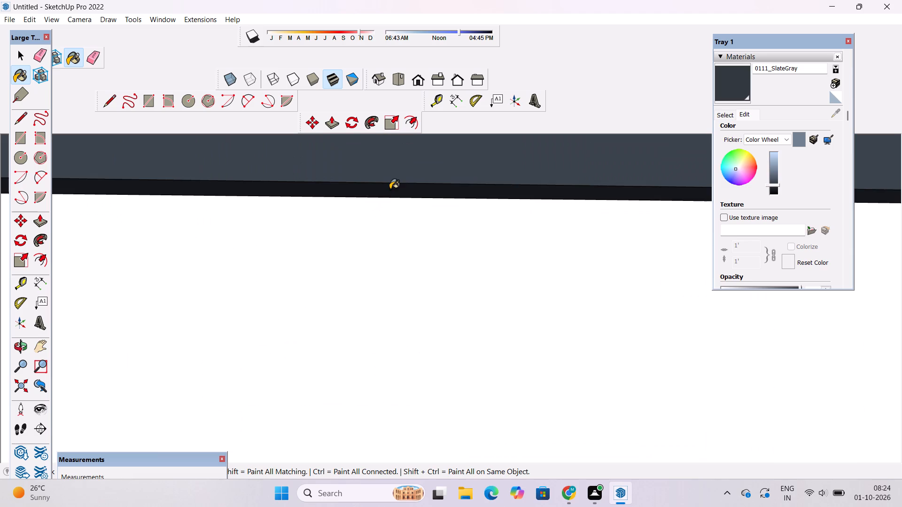
# Paint the two white frame sections between the three vertical fins atop the tower with the darkened 0111_SlateGray.
pyautogui.scroll(-20, 471, 207)
pyautogui.scroll(-7, 471, 207)
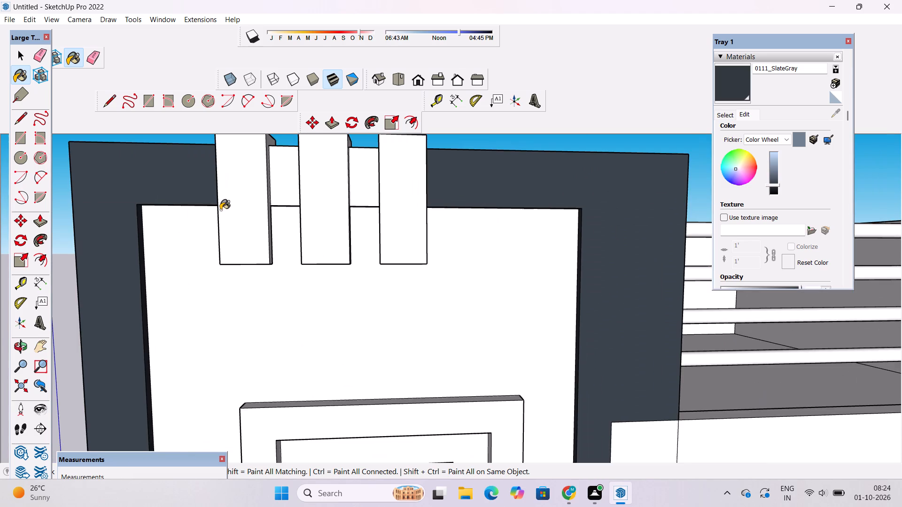
pyautogui.scroll(17, 171, 229)
pyautogui.scroll(-4, 310, 267)
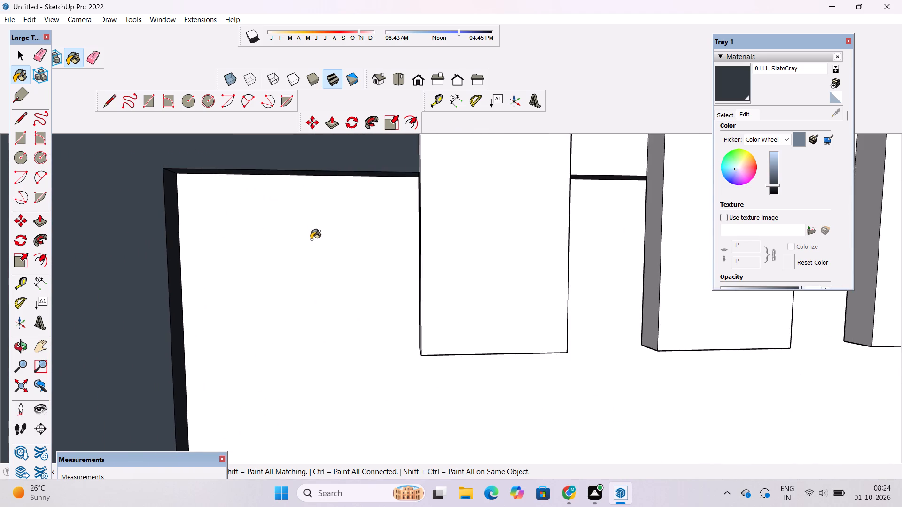
pyautogui.scroll(4, 311, 234)
pyautogui.scroll(-9, 299, 238)
pyautogui.scroll(10, 508, 214)
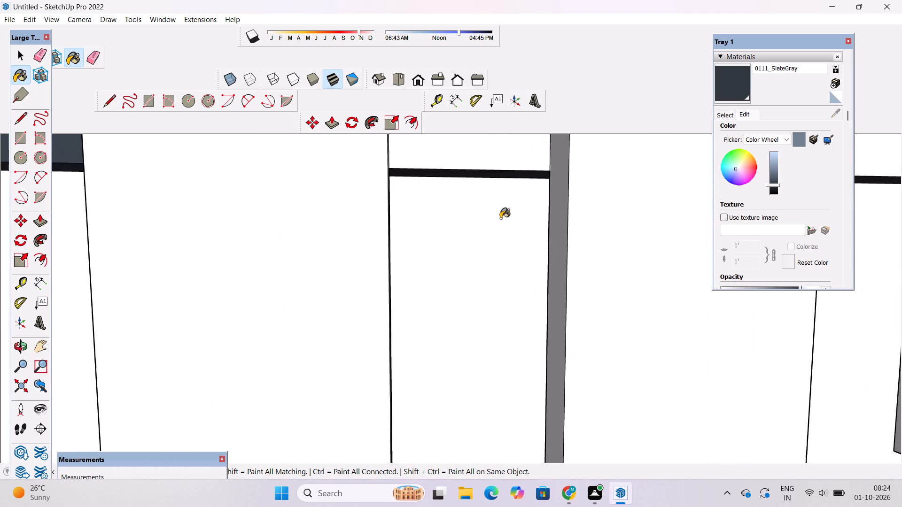
pyautogui.scroll(5, 500, 218)
pyautogui.scroll(-18, 338, 262)
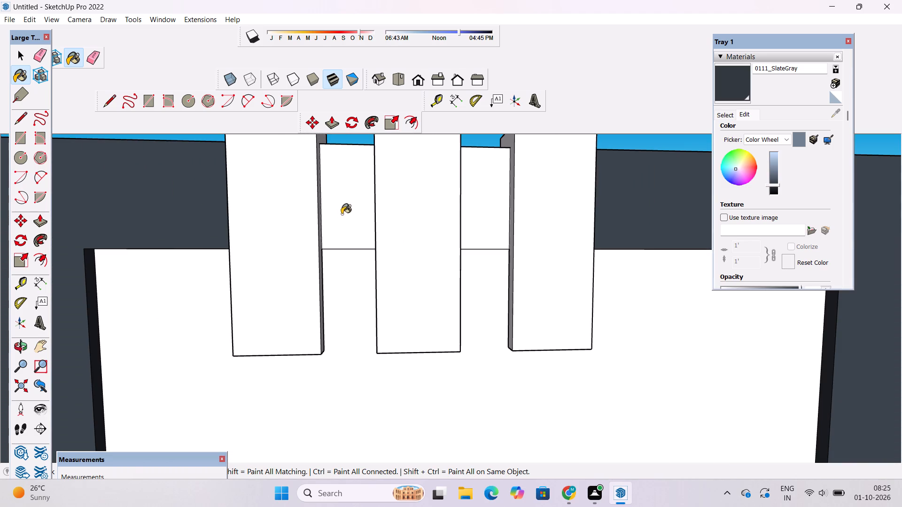
pyautogui.click(341, 214)
pyautogui.click(480, 207)
# Paint the front face of the outer band around the tower's tall window with the darkened 0111_SlateGray.
pyautogui.scroll(-3, 346, 302)
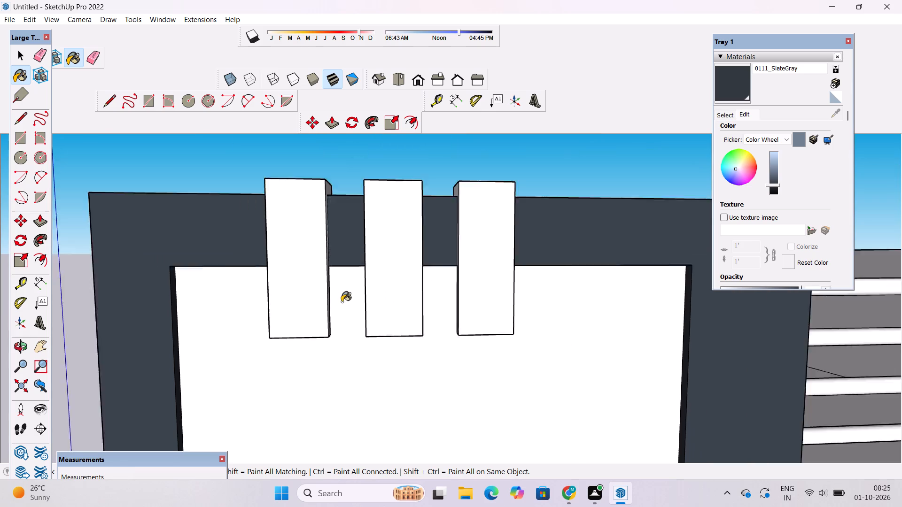
pyautogui.scroll(-9, 342, 302)
pyautogui.scroll(-9, 372, 377)
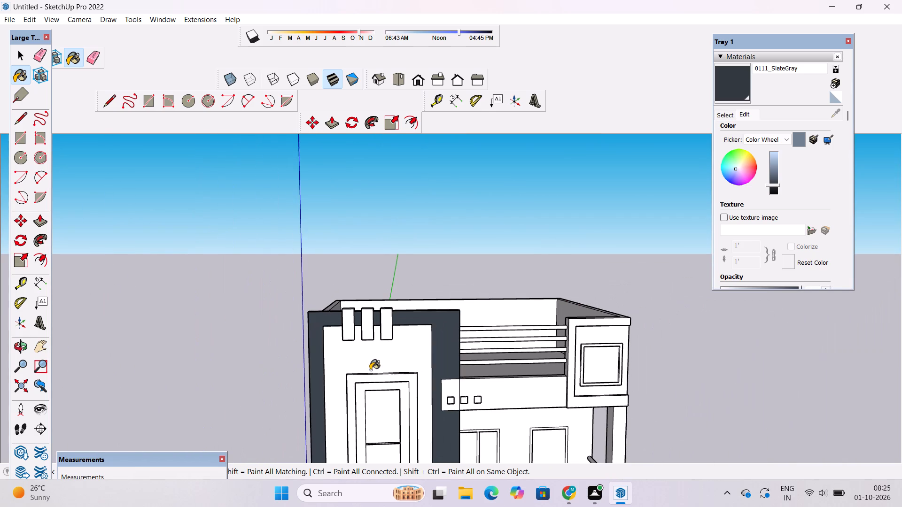
pyautogui.scroll(4, 376, 384)
pyautogui.scroll(-4, 376, 384)
pyautogui.scroll(1, 376, 384)
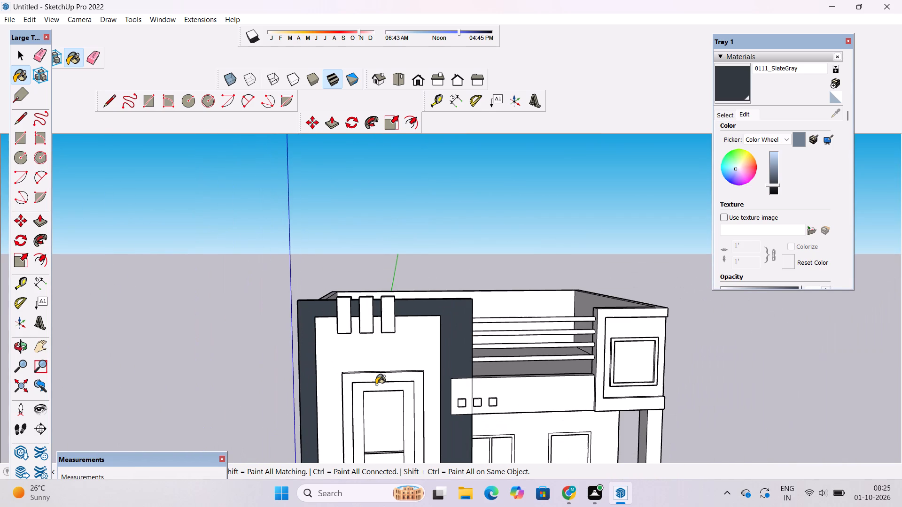
pyautogui.scroll(-5, 362, 357)
pyautogui.scroll(5, 376, 426)
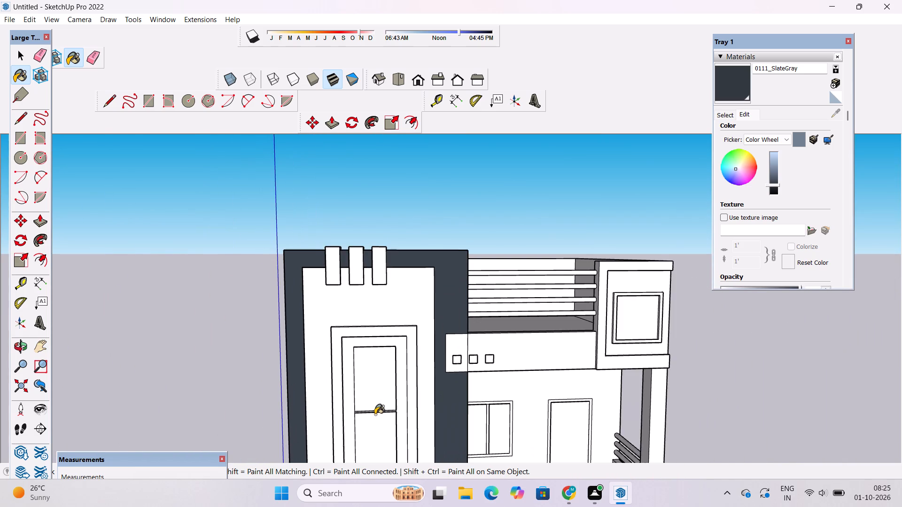
pyautogui.scroll(4, 375, 415)
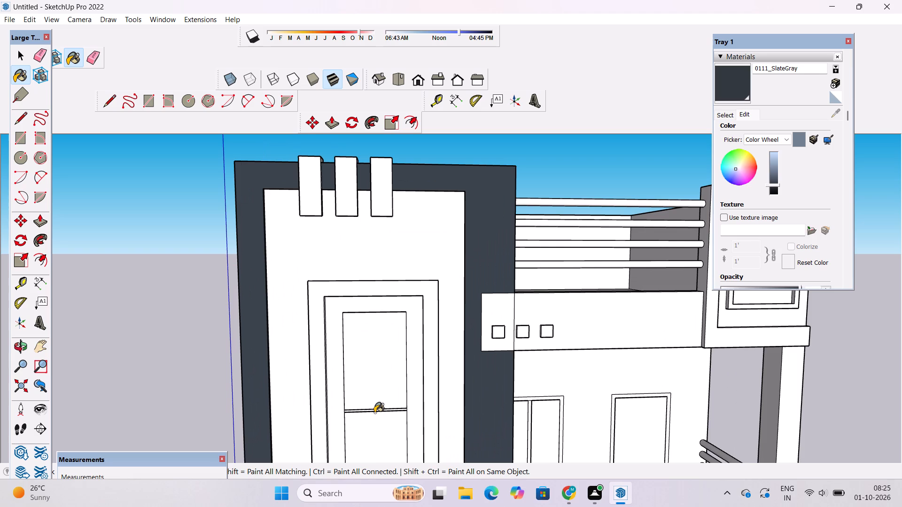
pyautogui.scroll(-6, 374, 412)
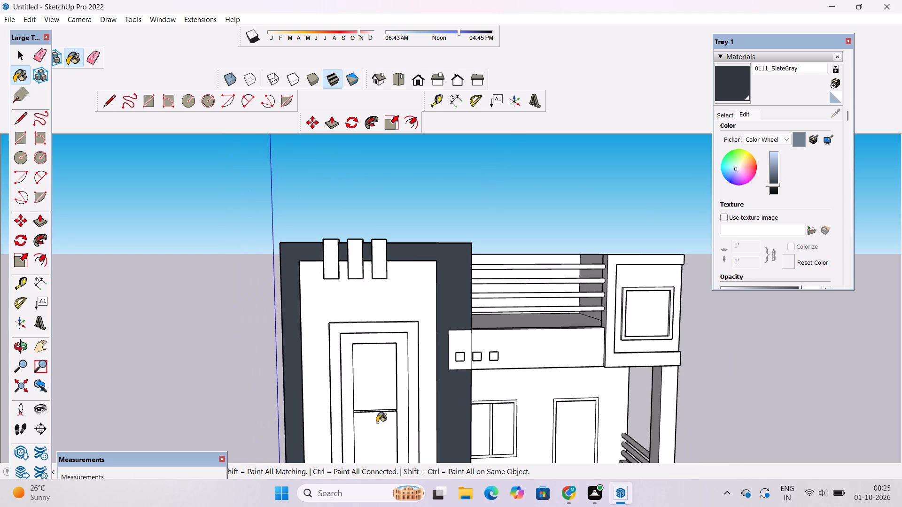
pyautogui.scroll(5, 377, 409)
pyautogui.scroll(5, 415, 313)
pyautogui.click(428, 279)
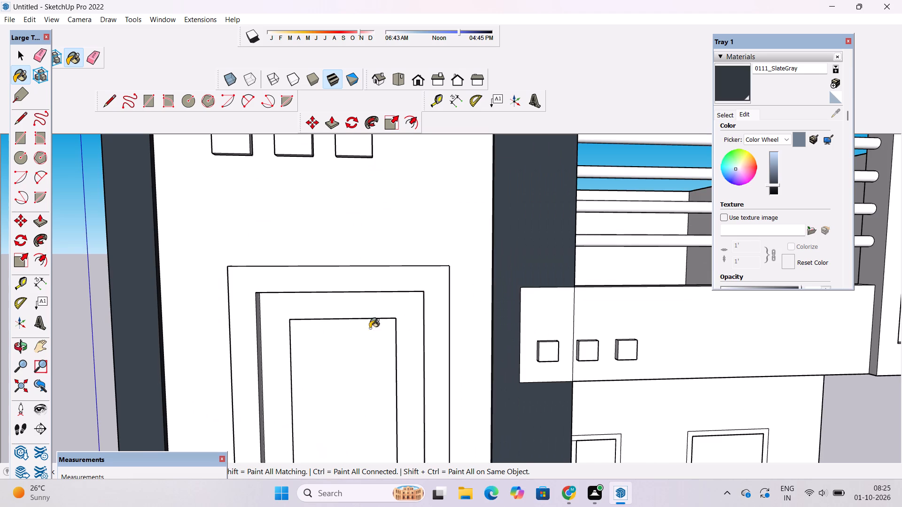
# Paint the window band's inner return faces along both vertical sides and the top with the darkened 0111_SlateGray.
pyautogui.scroll(11, 252, 335)
pyautogui.click(268, 317)
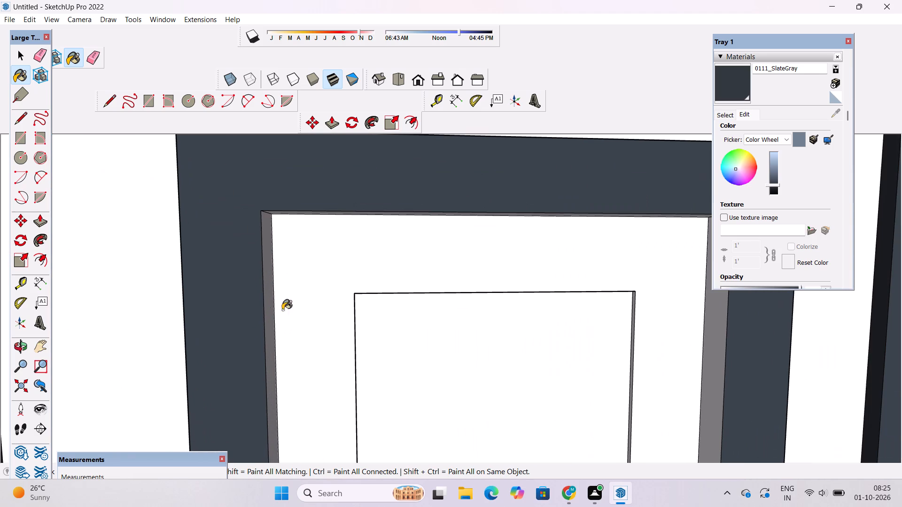
pyautogui.click(722, 346)
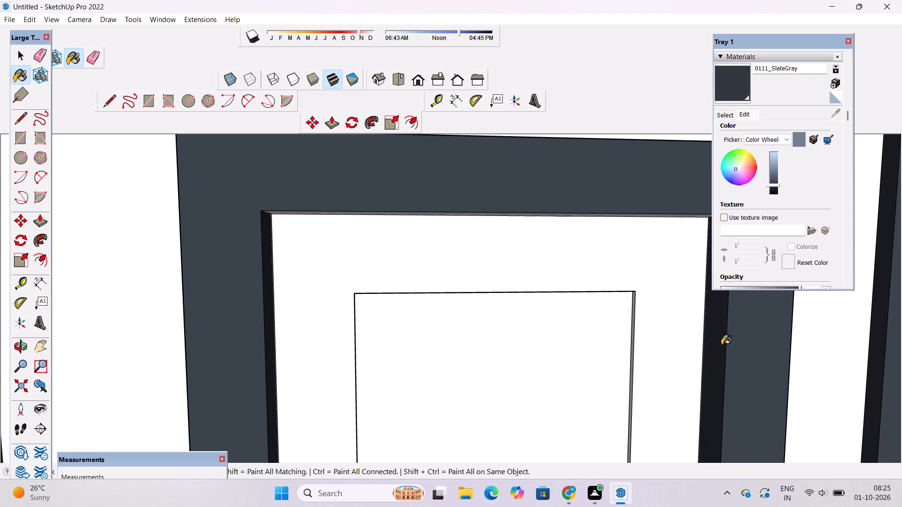
pyautogui.press('o')
pyautogui.scroll(-6, 526, 354)
pyautogui.moveTo(522, 381); pyautogui.dragTo(522, 330)
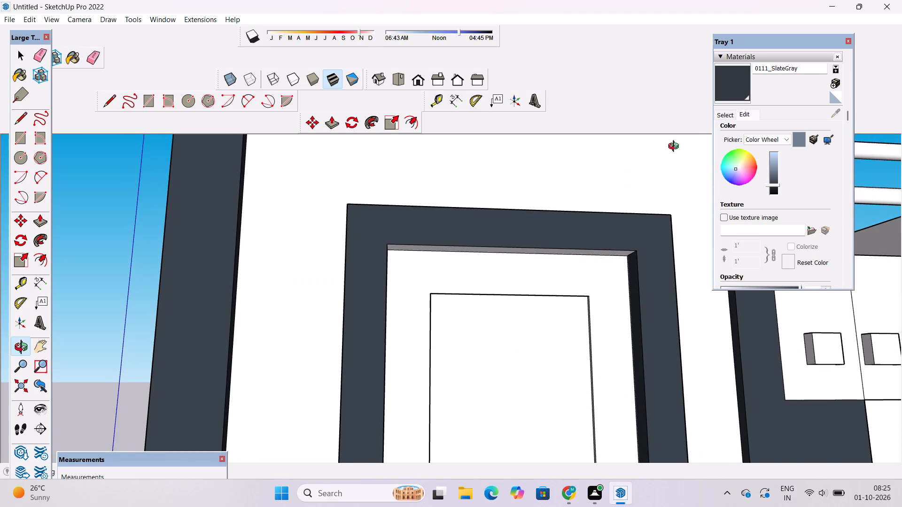
pyautogui.click(720, 89)
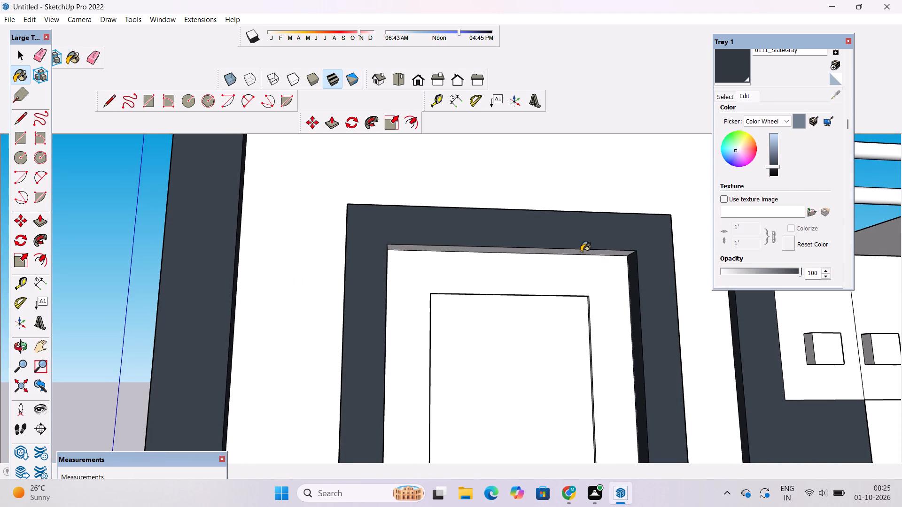
pyautogui.click(581, 252)
# Paint the window band's inner return face along the bottom with the darkened 0111_SlateGray.
pyautogui.press('o')
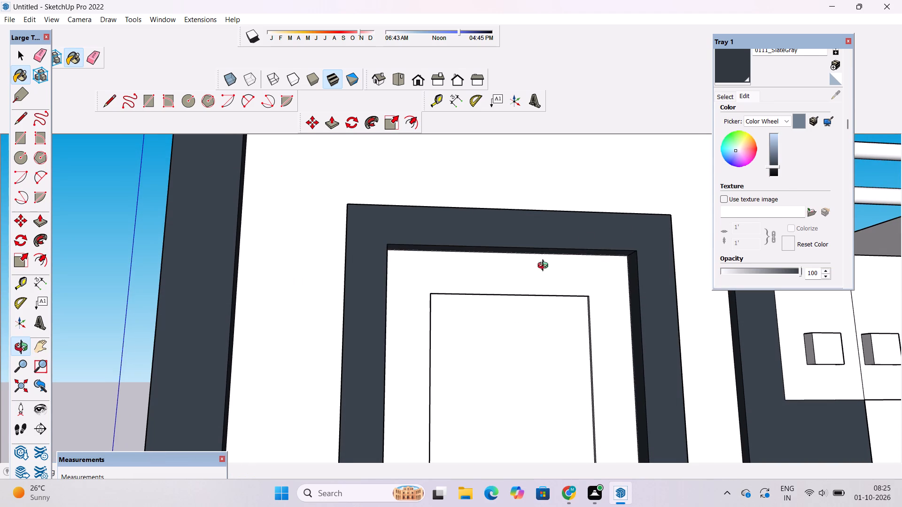
pyautogui.scroll(-6, 511, 277)
pyautogui.keyDown('shift'); pyautogui.moveTo(502, 361); pyautogui.dragTo(502, 244); pyautogui.keyUp('shift')
pyautogui.scroll(-6, 502, 234)
pyautogui.moveTo(504, 323); pyautogui.dragTo(513, 369)
pyautogui.moveTo(513, 370); pyautogui.dragTo(488, 271)
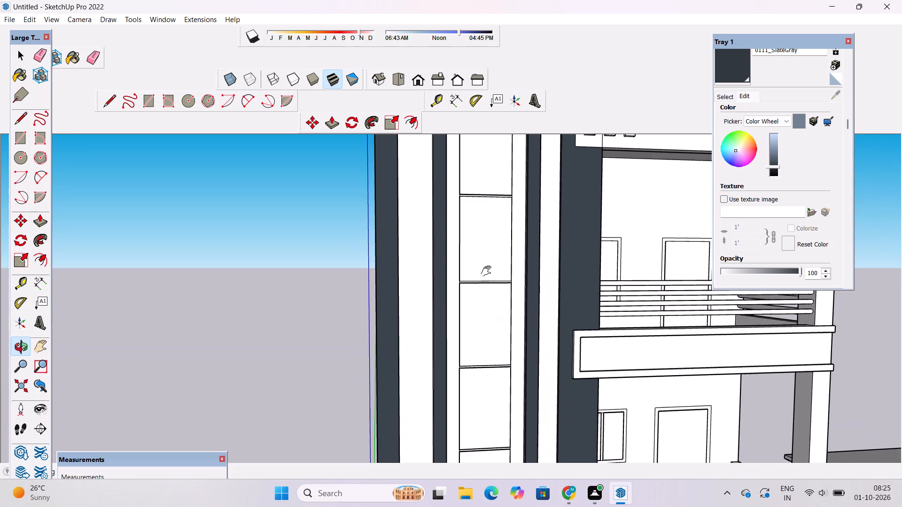
pyautogui.moveTo(497, 330); pyautogui.dragTo(501, 361)
pyautogui.keyDown('shift'); pyautogui.moveTo(501, 360); pyautogui.dragTo(484, 277); pyautogui.keyUp('shift')
pyautogui.scroll(-5, 484, 275)
pyautogui.scroll(6, 482, 391)
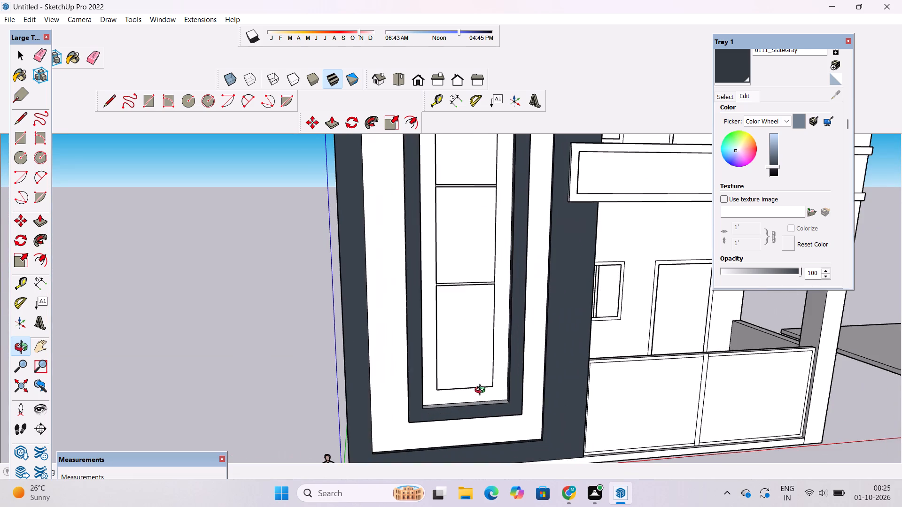
pyautogui.keyDown('shift'); pyautogui.moveTo(483, 403); pyautogui.dragTo(476, 359); pyautogui.keyUp('shift')
pyautogui.moveTo(477, 366); pyautogui.dragTo(478, 382)
pyautogui.scroll(10, 478, 369)
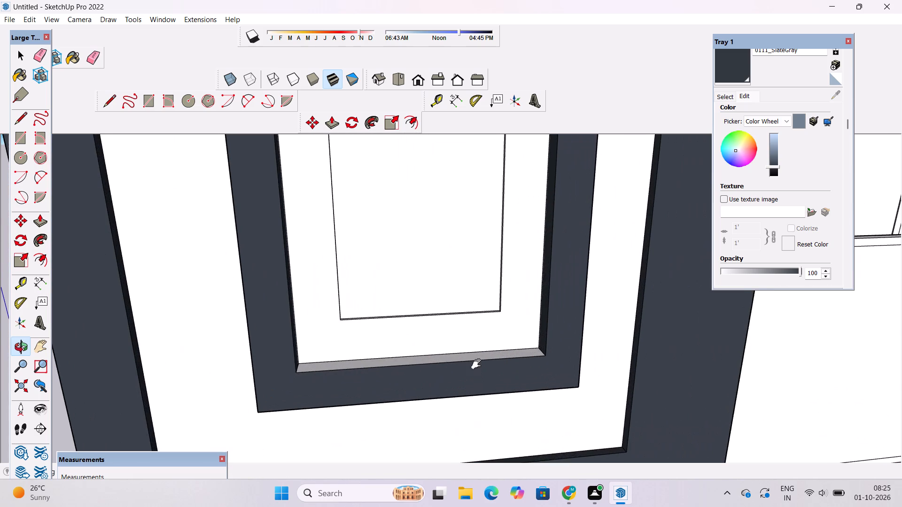
pyautogui.keyDown('shift'); pyautogui.moveTo(478, 364); pyautogui.dragTo(473, 370); pyautogui.keyUp('shift')
pyautogui.click(727, 75)
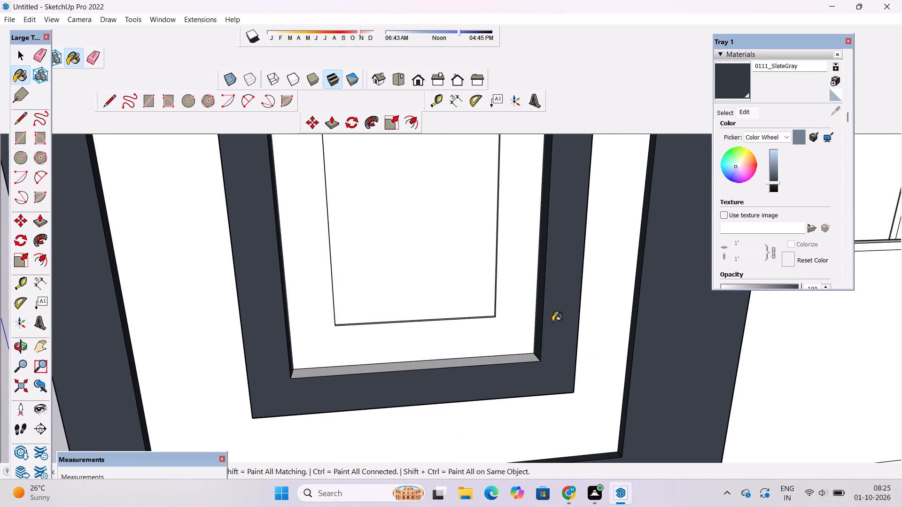
pyautogui.scroll(4, 517, 361)
pyautogui.click(516, 357)
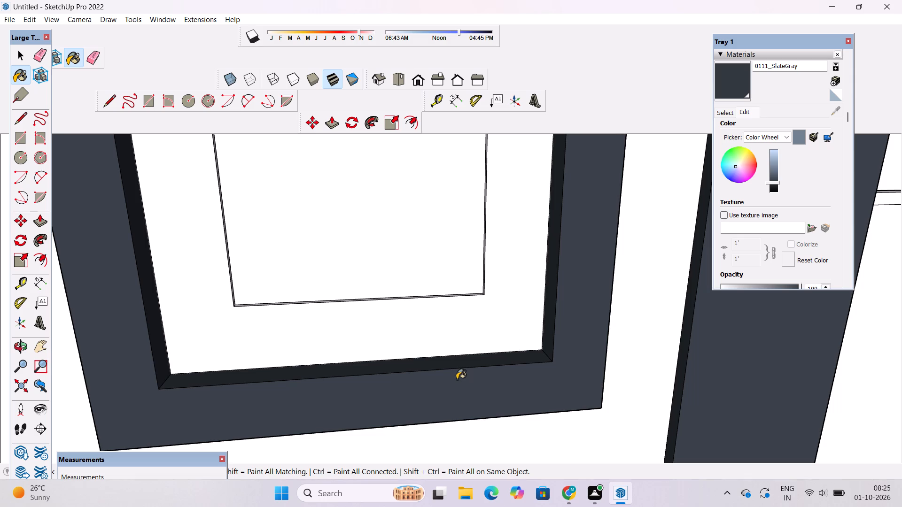
# Examine the painted frames of the tower and the whole facade from the front.
pyautogui.press('space')
pyautogui.write('o')
pyautogui.scroll(-5, 448, 365)
pyautogui.moveTo(452, 376); pyautogui.dragTo(433, 323)
pyautogui.scroll(-4, 433, 323)
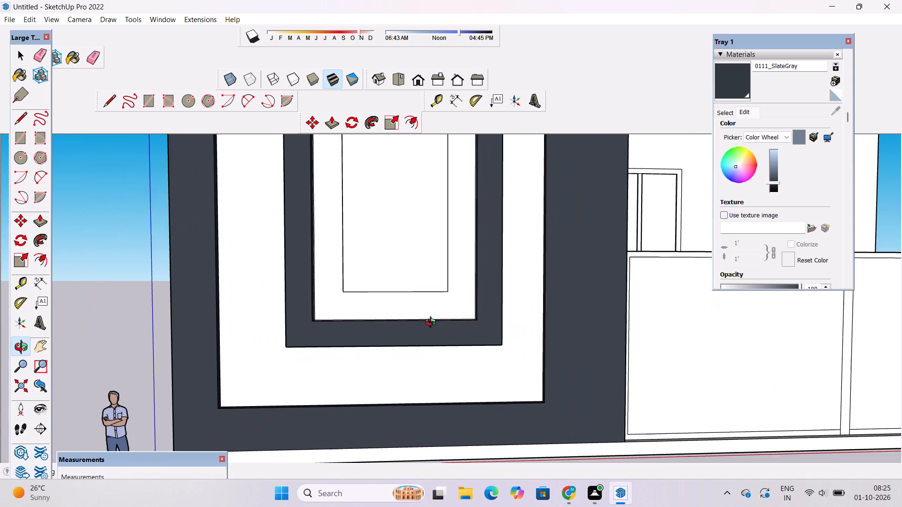
pyautogui.keyDown('shift'); pyautogui.moveTo(433, 323); pyautogui.dragTo(426, 417); pyautogui.keyUp('shift')
pyautogui.scroll(-10, 422, 411)
pyautogui.keyDown('shift'); pyautogui.moveTo(450, 366); pyautogui.dragTo(438, 388); pyautogui.keyUp('shift')
pyautogui.scroll(2, 438, 393)
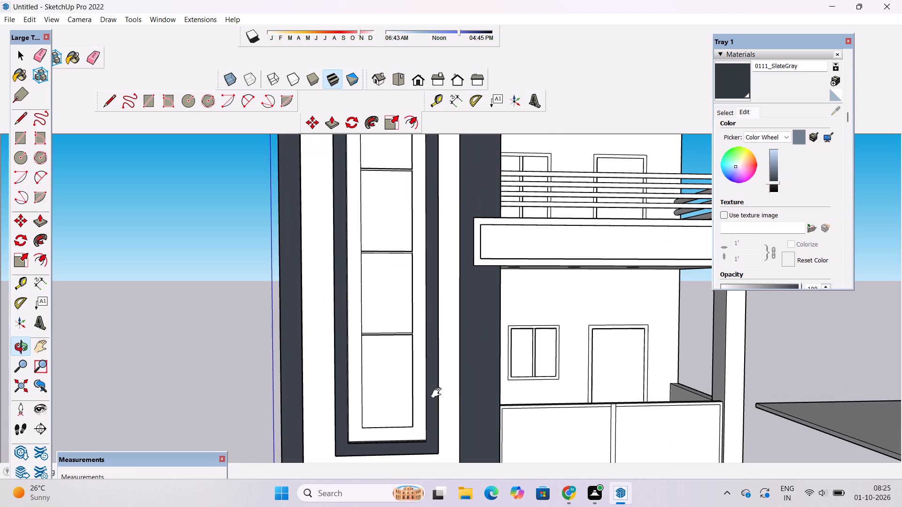
pyautogui.keyDown('shift'); pyautogui.moveTo(438, 393); pyautogui.dragTo(421, 397); pyautogui.keyUp('shift')
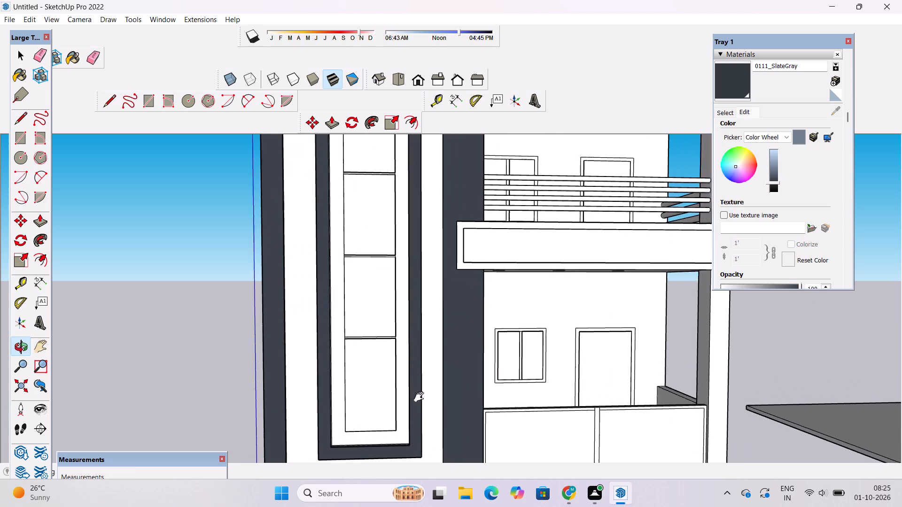
pyautogui.keyDown('shift'); pyautogui.moveTo(421, 397); pyautogui.dragTo(346, 416); pyautogui.keyUp('shift')
pyautogui.keyDown('shift'); pyautogui.scroll(-6, 345, 416); pyautogui.keyUp('shift')
pyautogui.keyDown('shift'); pyautogui.moveTo(345, 418); pyautogui.dragTo(346, 392); pyautogui.keyUp('shift')
pyautogui.moveTo(345, 402); pyautogui.dragTo(361, 407)
pyautogui.keyDown('shift'); pyautogui.moveTo(361, 407); pyautogui.dragTo(351, 409); pyautogui.keyUp('shift')
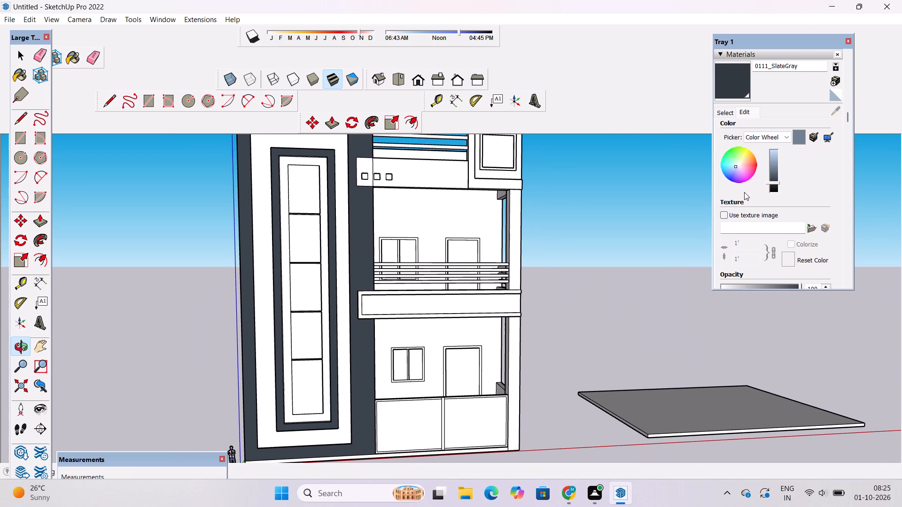
# Paint the two upper horizontal dividers of the tower's tall window with 0137_Black from the Colors-Named collection.
pyautogui.click(724, 110)
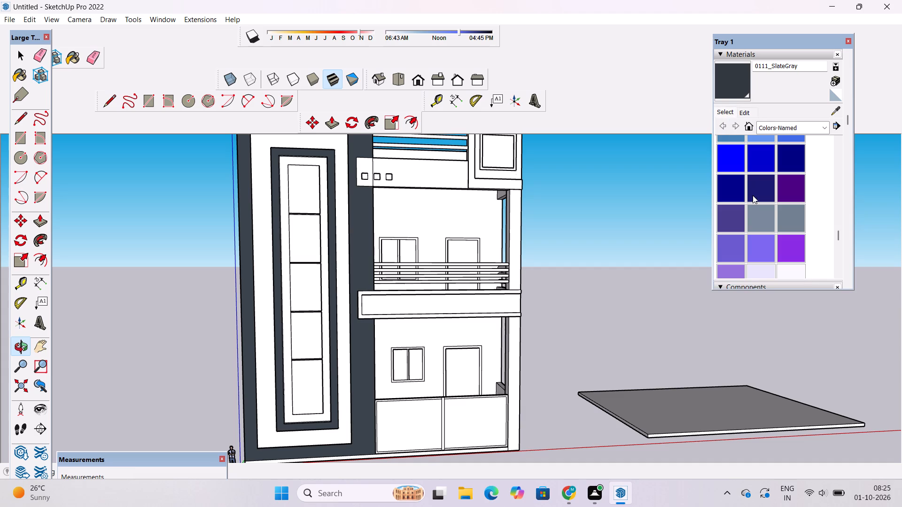
pyautogui.scroll(-5, 753, 196)
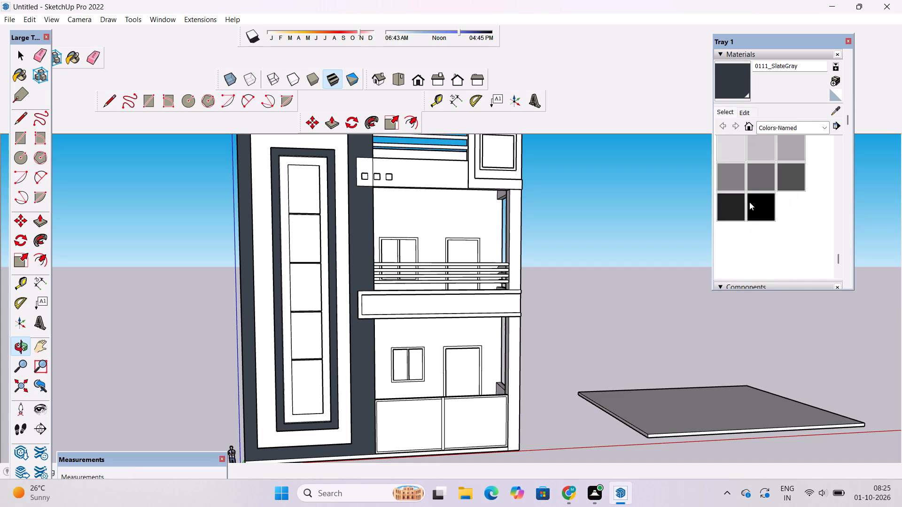
pyautogui.click(756, 207)
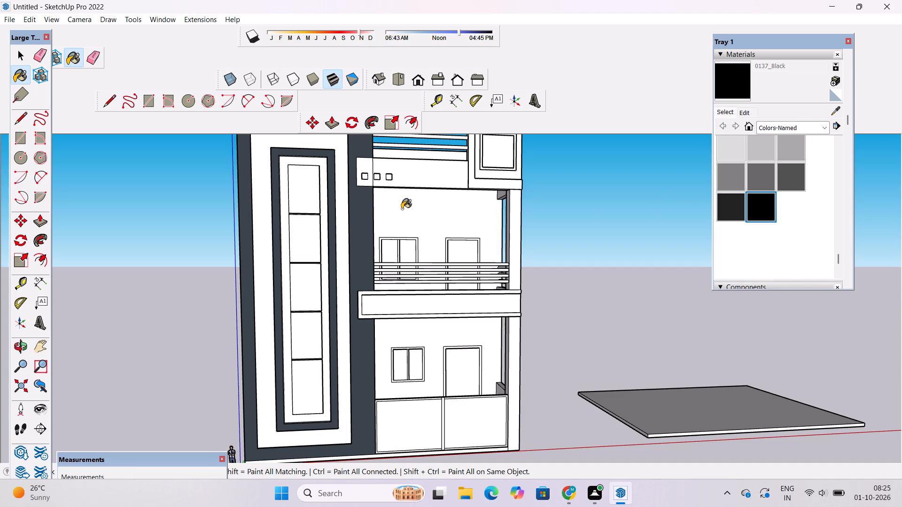
pyautogui.scroll(19, 304, 213)
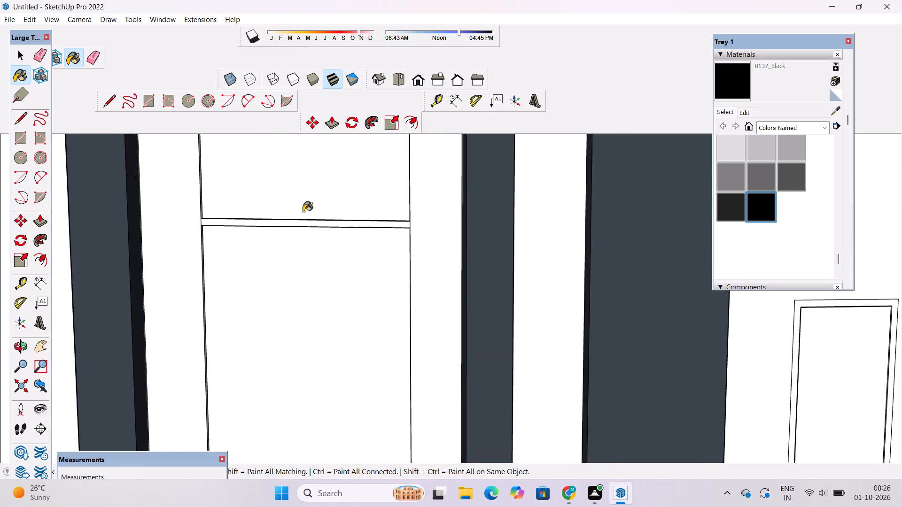
pyautogui.scroll(6, 303, 212)
pyautogui.click(336, 223)
pyautogui.scroll(-8, 312, 172)
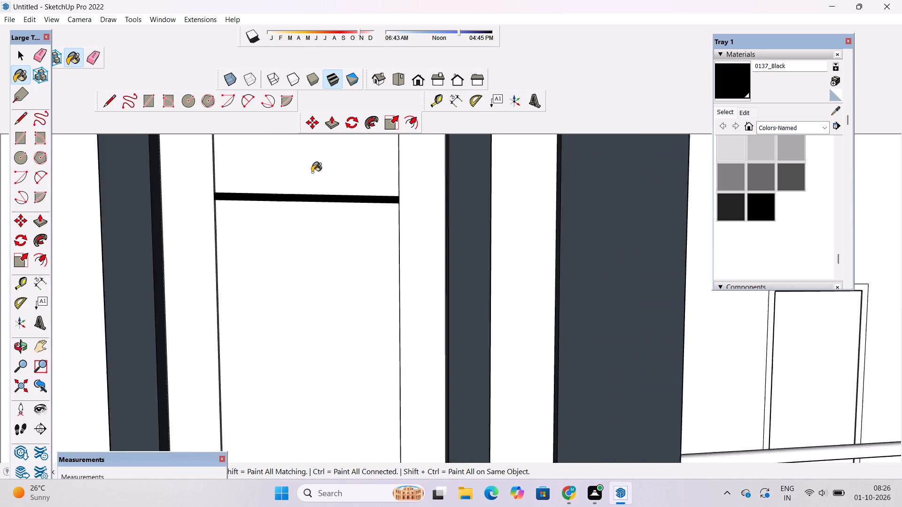
pyautogui.scroll(-8, 312, 172)
pyautogui.scroll(15, 332, 327)
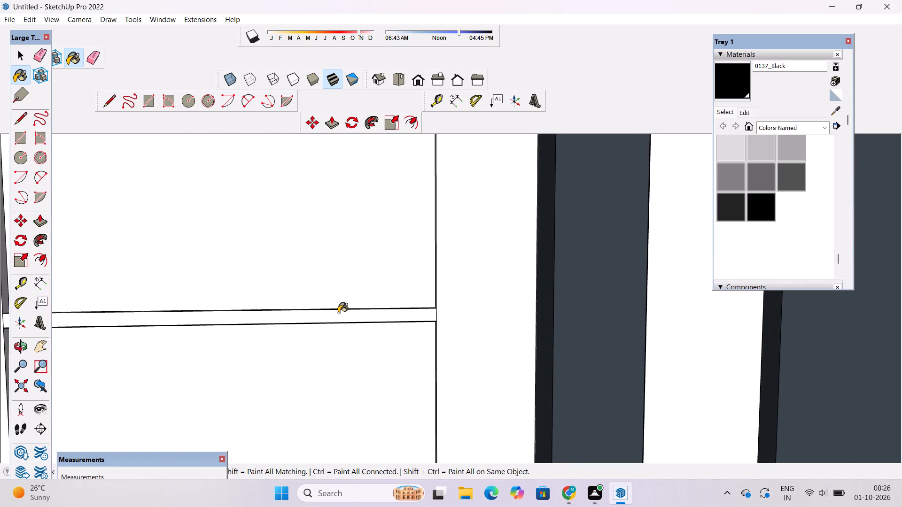
pyautogui.click(339, 316)
pyautogui.scroll(-20, 310, 255)
pyautogui.scroll(-2, 310, 255)
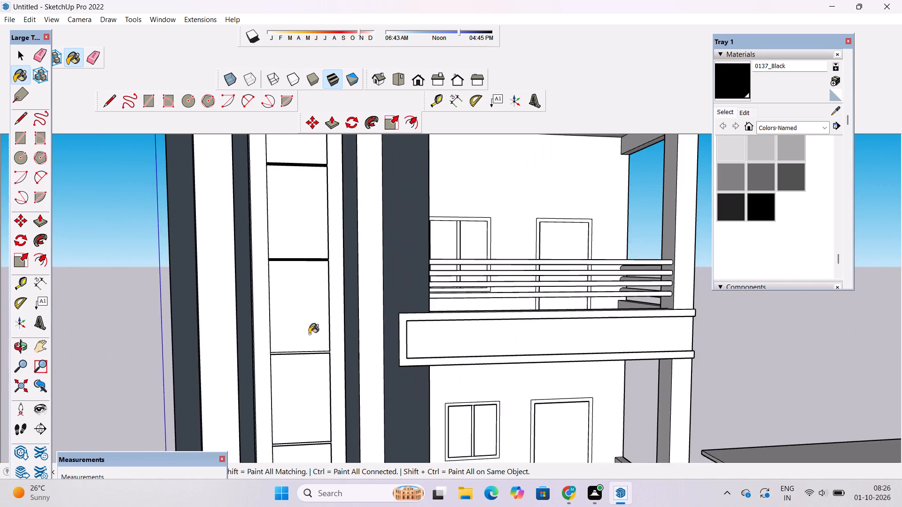
# Paint the two lower horizontal dividers of the tower's tall window with 0137_Black.
pyautogui.scroll(20, 311, 370)
pyautogui.scroll(2, 311, 370)
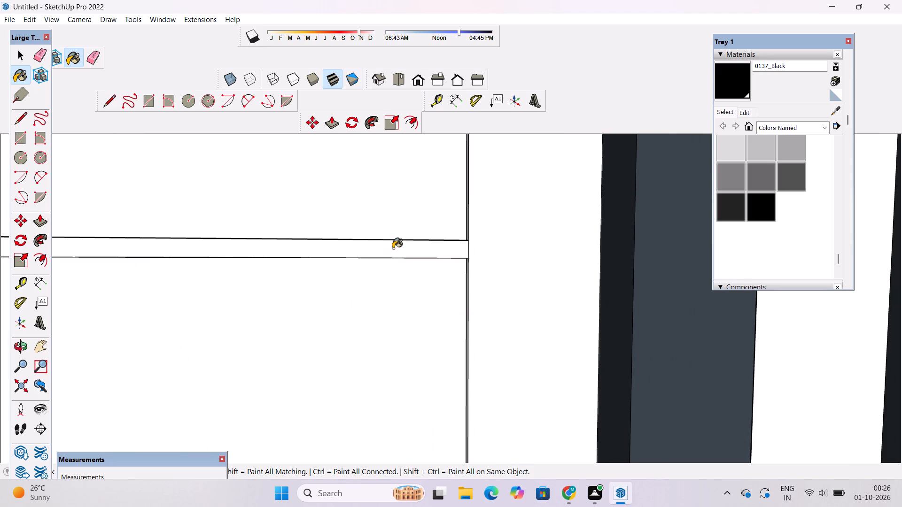
pyautogui.click(393, 248)
pyautogui.scroll(-20, 348, 234)
pyautogui.scroll(-4, 348, 234)
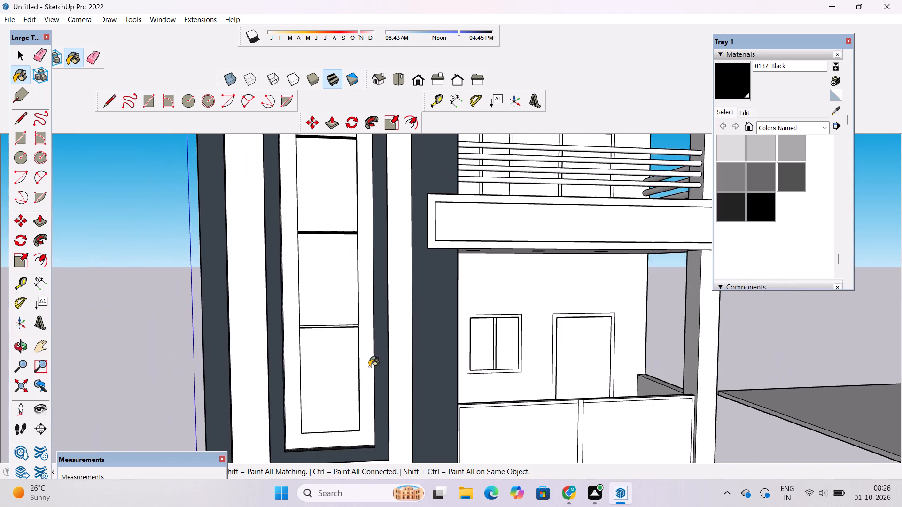
pyautogui.scroll(20, 335, 313)
pyautogui.scroll(4, 335, 313)
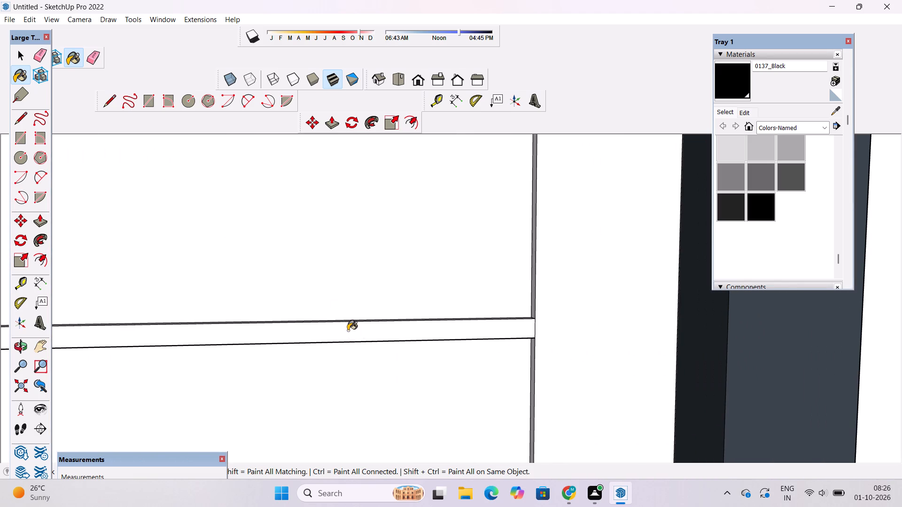
pyautogui.click(348, 330)
pyautogui.scroll(-5, 347, 329)
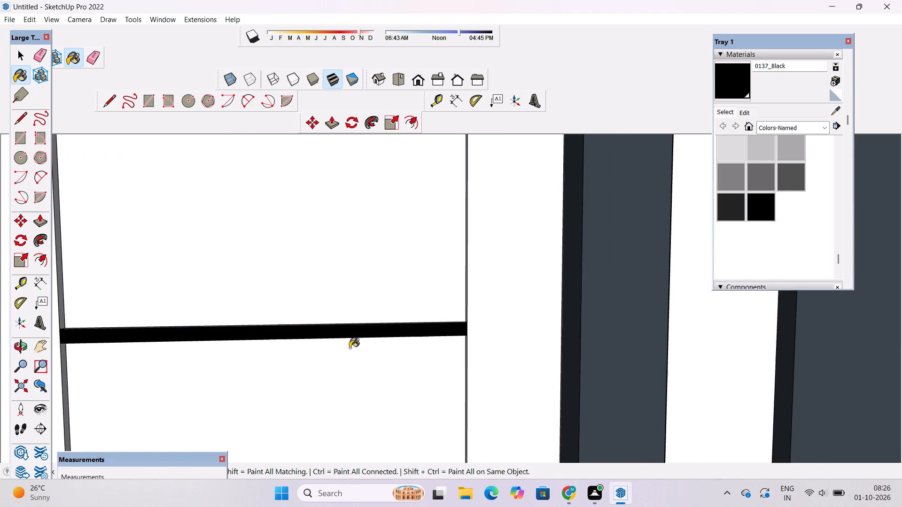
pyautogui.scroll(-20, 350, 348)
pyautogui.scroll(-4, 525, 273)
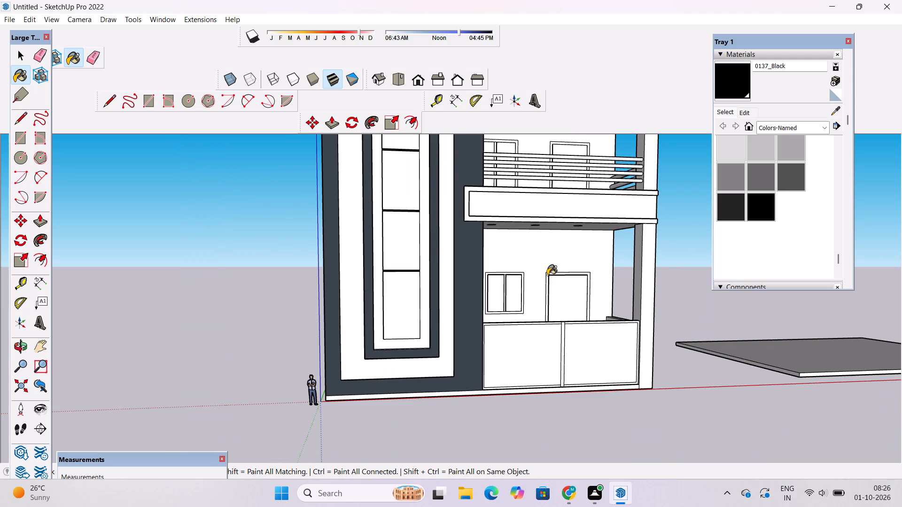
# Paint the ground-floor door frame, window frame and the window's central mullion with 0137_Black.
pyautogui.scroll(14, 575, 261)
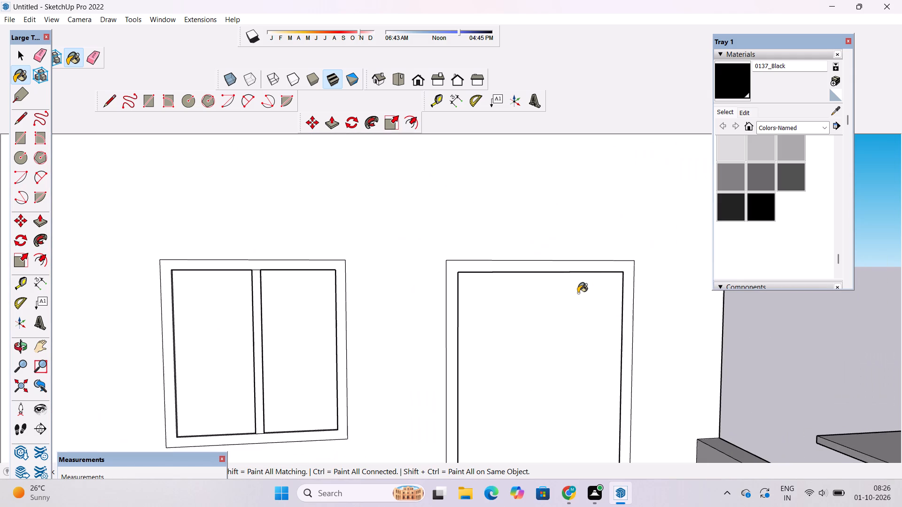
pyautogui.click(606, 267)
pyautogui.click(313, 266)
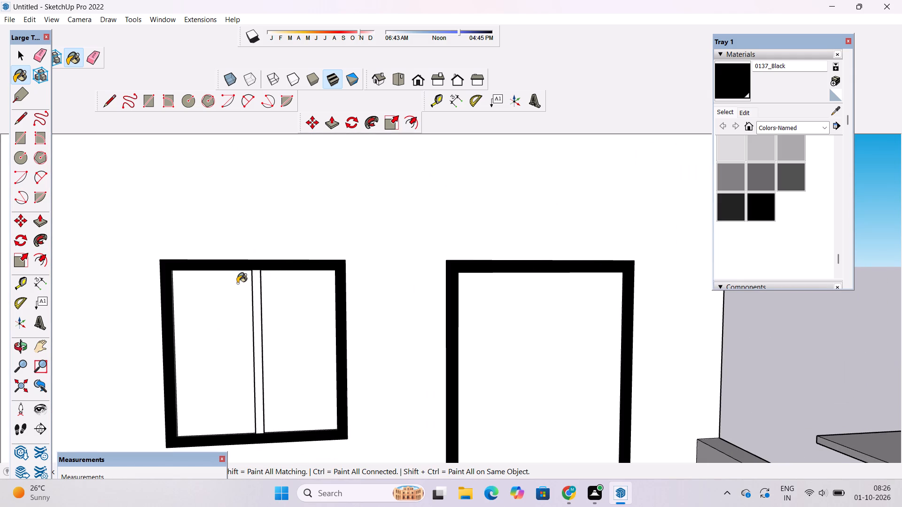
pyautogui.scroll(11, 245, 288)
pyautogui.click(273, 273)
pyautogui.scroll(-5, 235, 356)
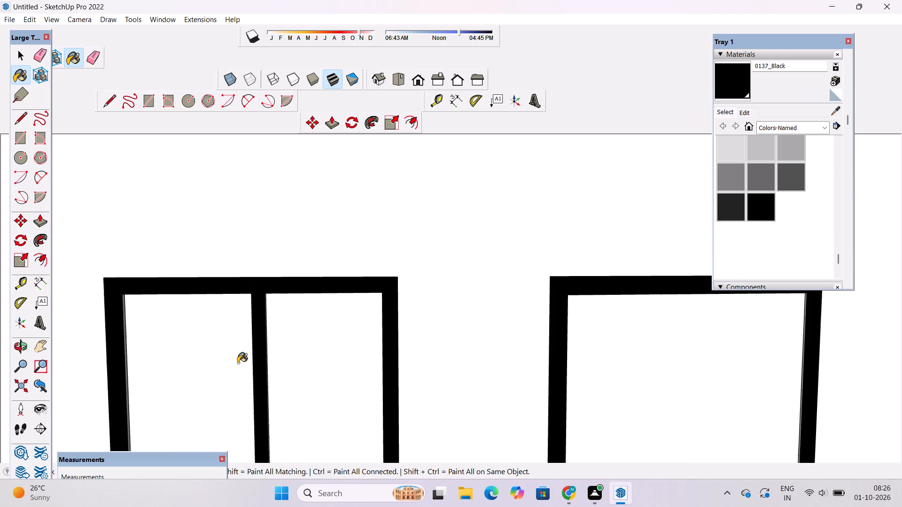
# Paint the first-floor window frame, its central mullion and the door frame behind the balcony railing with 0137_Black.
pyautogui.scroll(-20, 238, 363)
pyautogui.scroll(-8, 238, 363)
pyautogui.scroll(11, 247, 248)
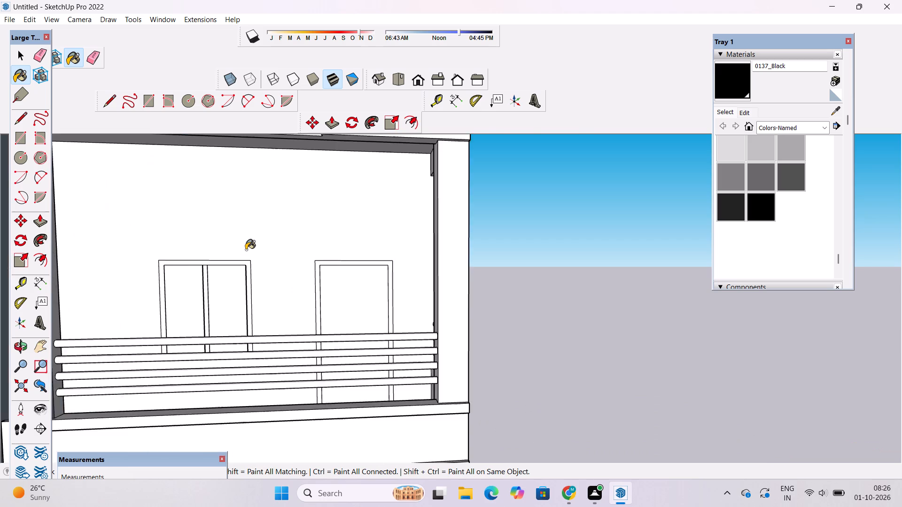
pyautogui.scroll(12, 246, 250)
pyautogui.click(249, 282)
pyautogui.scroll(-7, 418, 233)
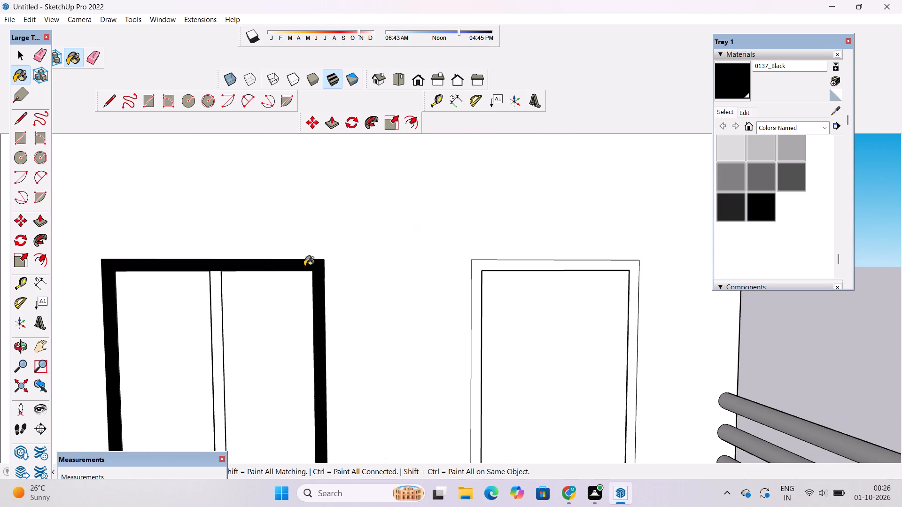
pyautogui.scroll(5, 250, 289)
pyautogui.click(249, 282)
pyautogui.scroll(-11, 220, 286)
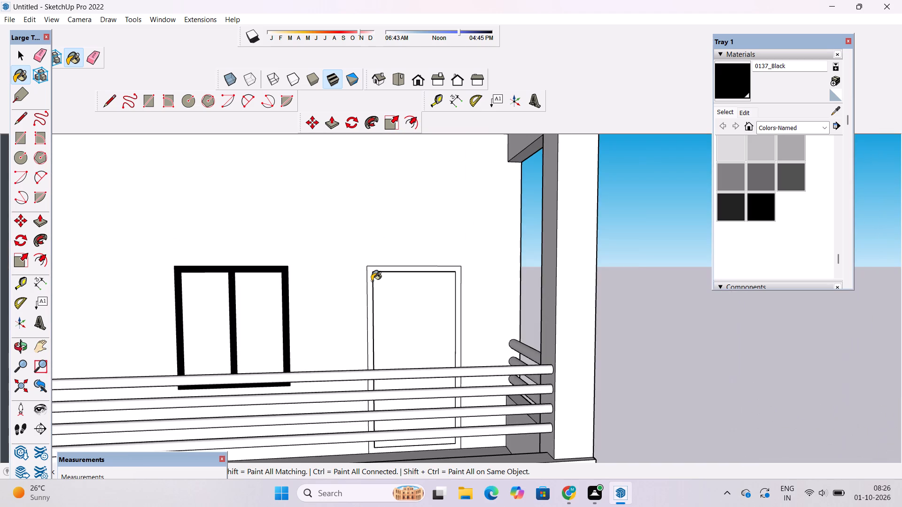
pyautogui.scroll(5, 372, 281)
pyautogui.click(390, 261)
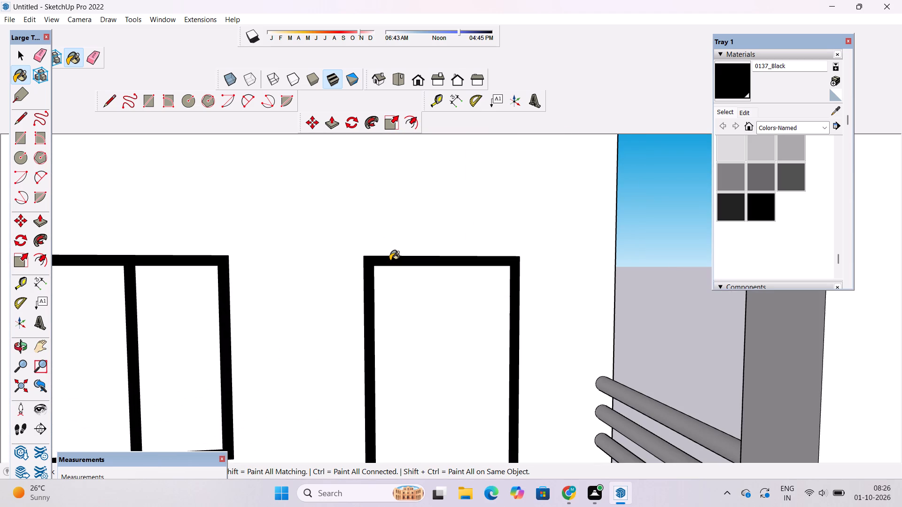
# Examine the whole facade from the front, and the balconies and side wall from the side.
pyautogui.press('p')
pyautogui.scroll(-5, 370, 215)
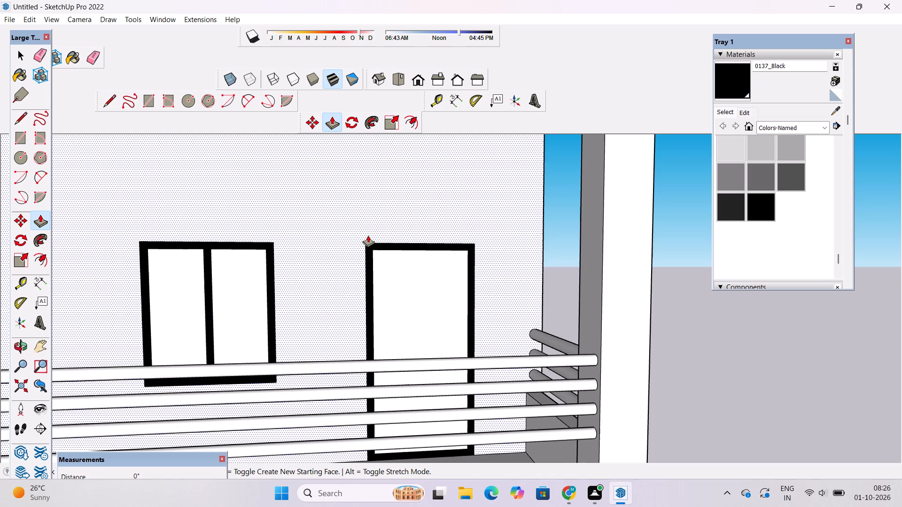
pyautogui.press('o')
pyautogui.scroll(-4, 366, 247)
pyautogui.keyDown('shift'); pyautogui.moveTo(373, 275); pyautogui.dragTo(388, 222); pyautogui.keyUp('shift')
pyautogui.scroll(-5, 388, 221)
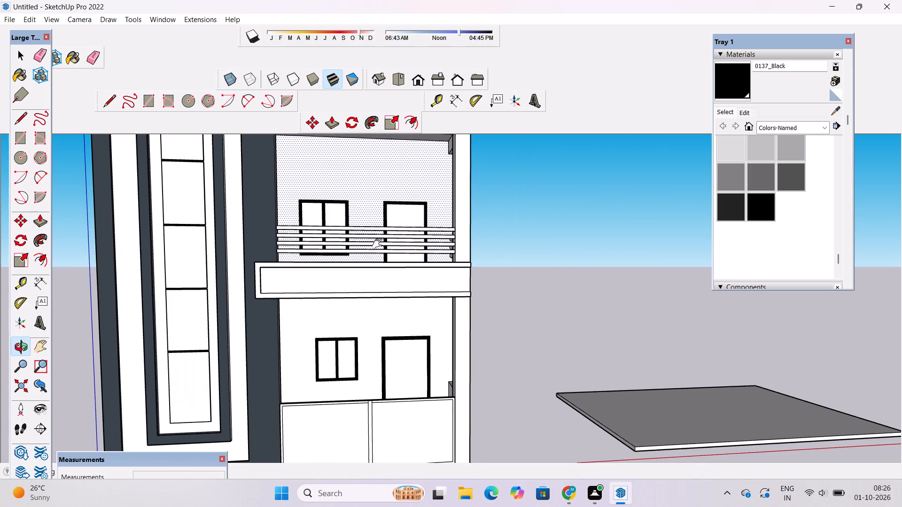
pyautogui.keyDown('shift'); pyautogui.moveTo(378, 237); pyautogui.dragTo(376, 215); pyautogui.keyUp('shift')
pyautogui.moveTo(362, 230); pyautogui.dragTo(358, 234)
pyautogui.press('space')
pyautogui.click(507, 232)
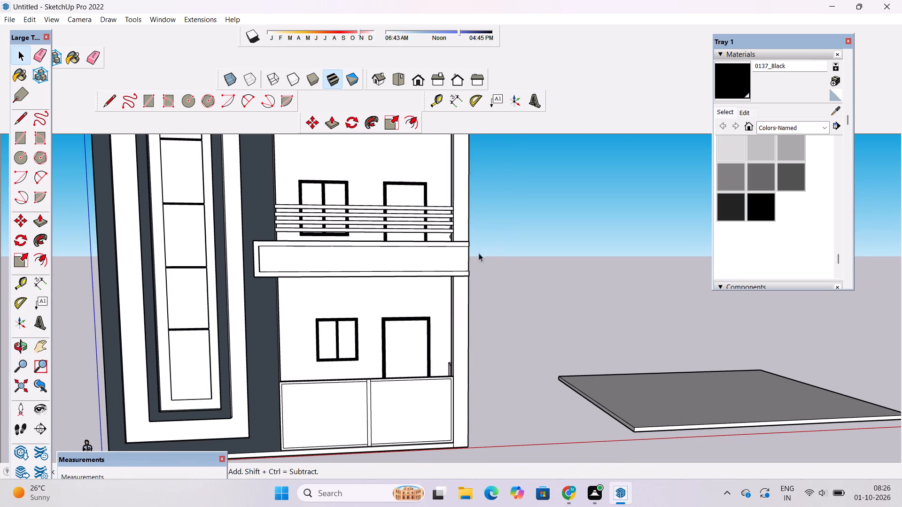
pyautogui.scroll(-10, 439, 281)
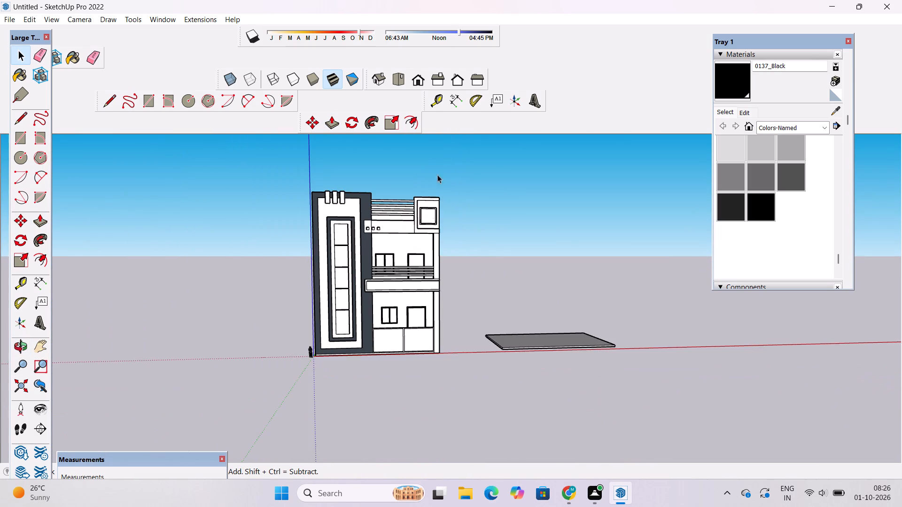
pyautogui.scroll(5, 439, 166)
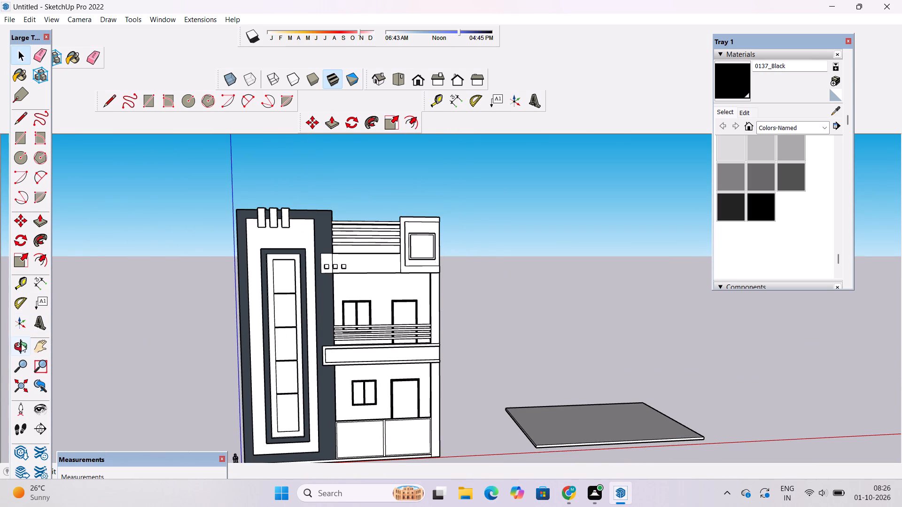
pyautogui.click(21, 345)
pyautogui.scroll(-4, 324, 238)
pyautogui.moveTo(312, 301); pyautogui.dragTo(309, 294)
pyautogui.scroll(4, 335, 300)
pyautogui.moveTo(178, 314); pyautogui.dragTo(233, 328)
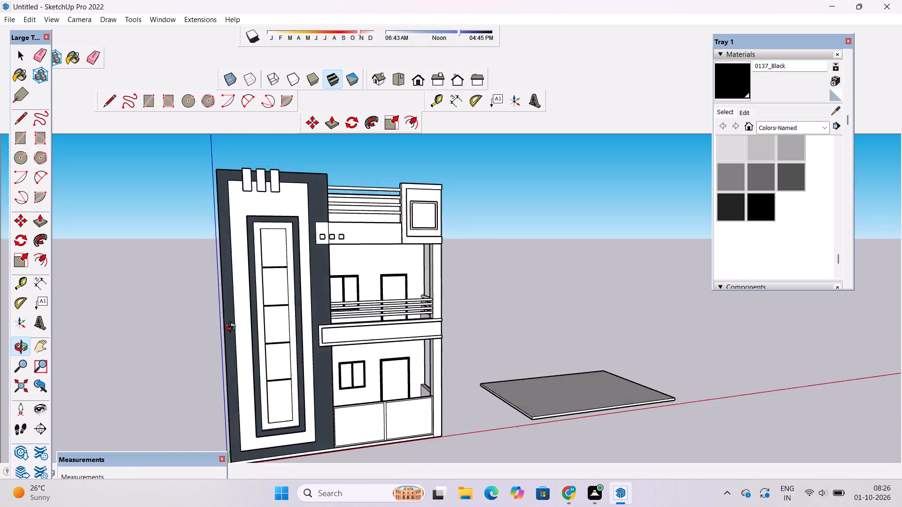
pyautogui.moveTo(233, 328); pyautogui.dragTo(310, 372)
pyautogui.scroll(5, 301, 272)
pyautogui.moveTo(524, 196); pyautogui.dragTo(135, 247)
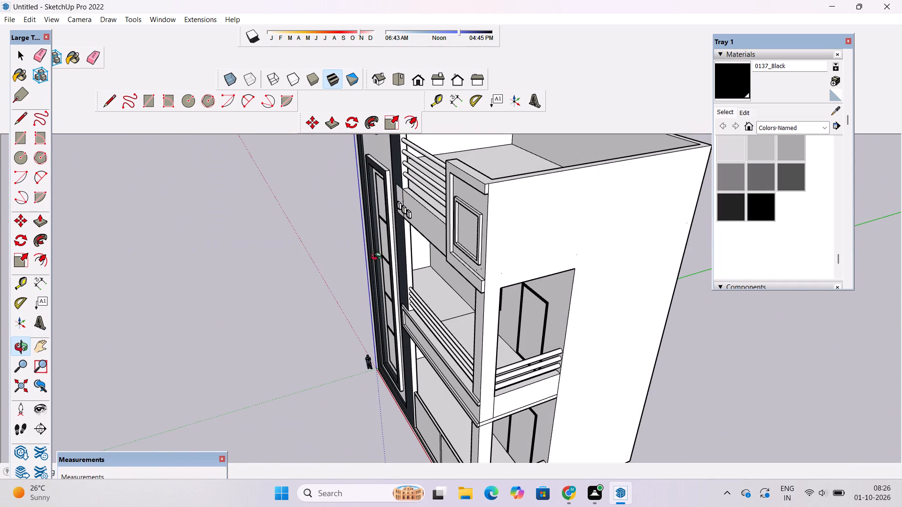
pyautogui.scroll(3, 412, 262)
pyautogui.scroll(-2, 459, 292)
pyautogui.moveTo(445, 307); pyautogui.dragTo(451, 294)
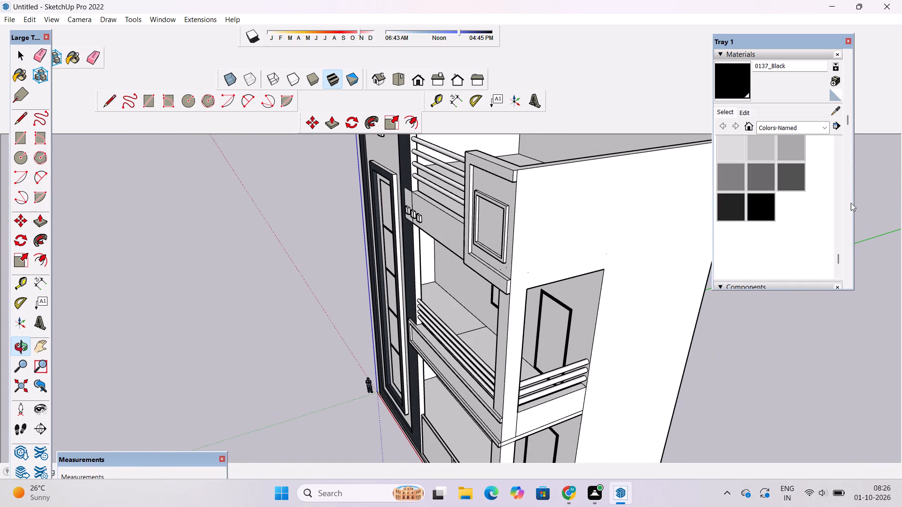
# Paint the tower frame's side face beside the first-floor balcony with 0111_SlateGray from the Colors-Named library.
pyautogui.scroll(5, 780, 188)
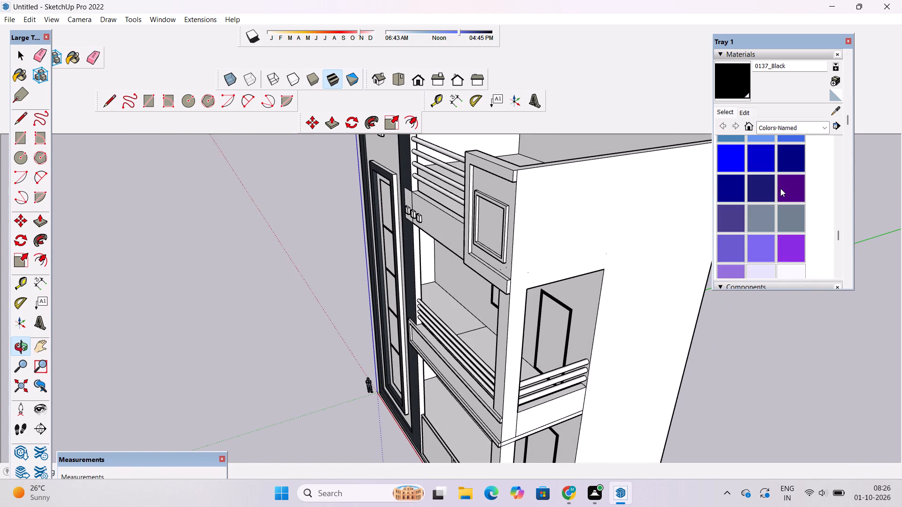
pyautogui.scroll(5, 780, 188)
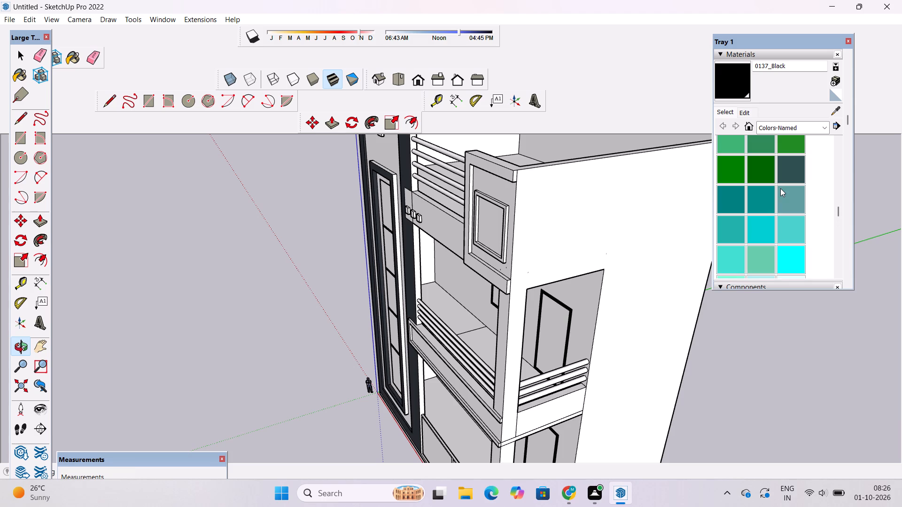
pyautogui.scroll(-2, 786, 172)
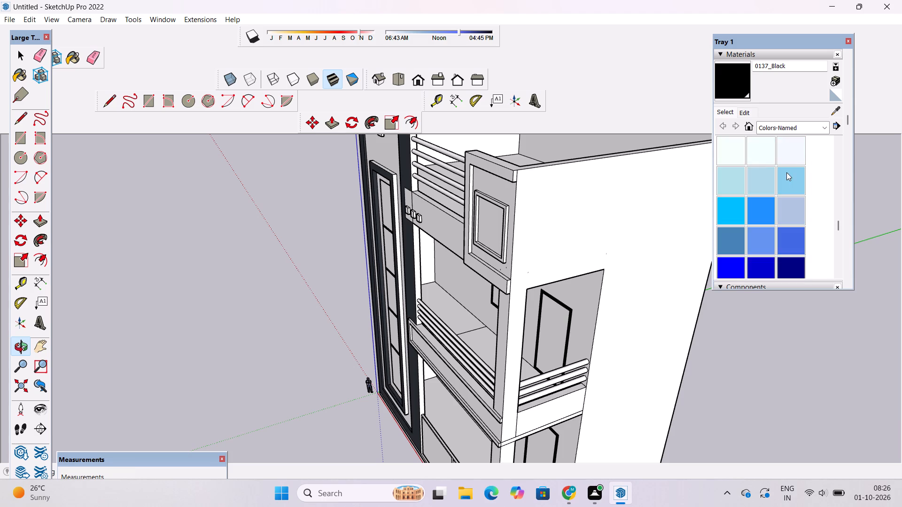
pyautogui.scroll(-3, 786, 172)
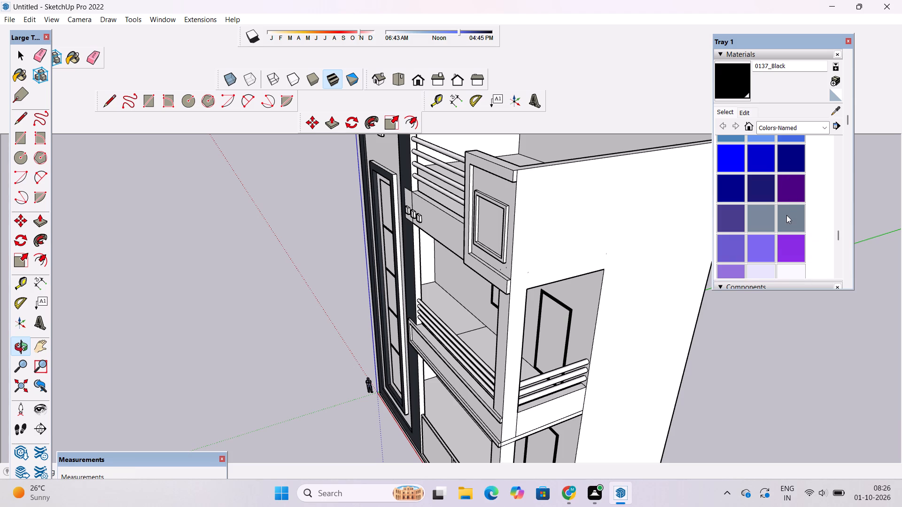
pyautogui.click(786, 215)
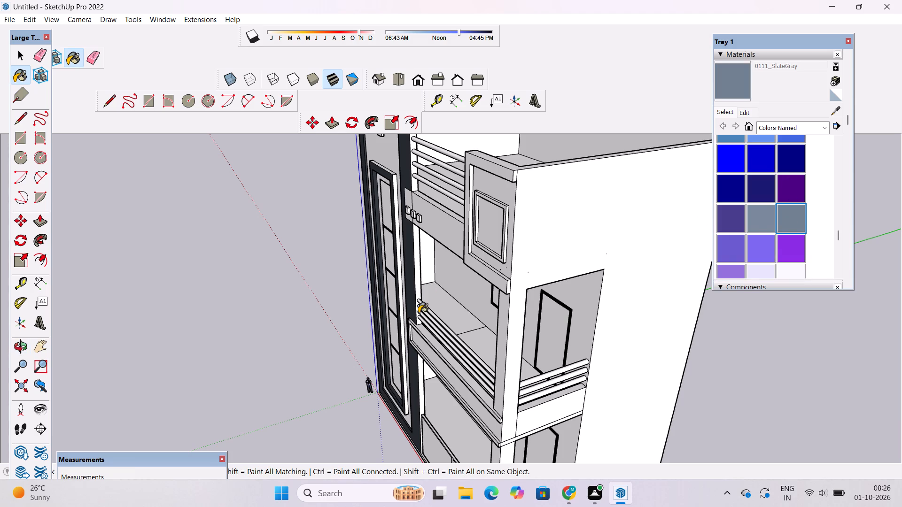
pyautogui.scroll(7, 427, 279)
pyautogui.click(405, 265)
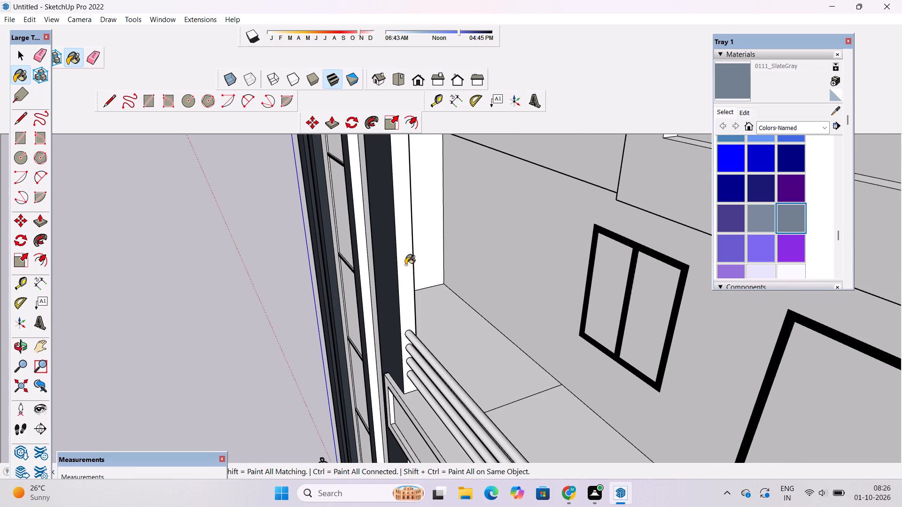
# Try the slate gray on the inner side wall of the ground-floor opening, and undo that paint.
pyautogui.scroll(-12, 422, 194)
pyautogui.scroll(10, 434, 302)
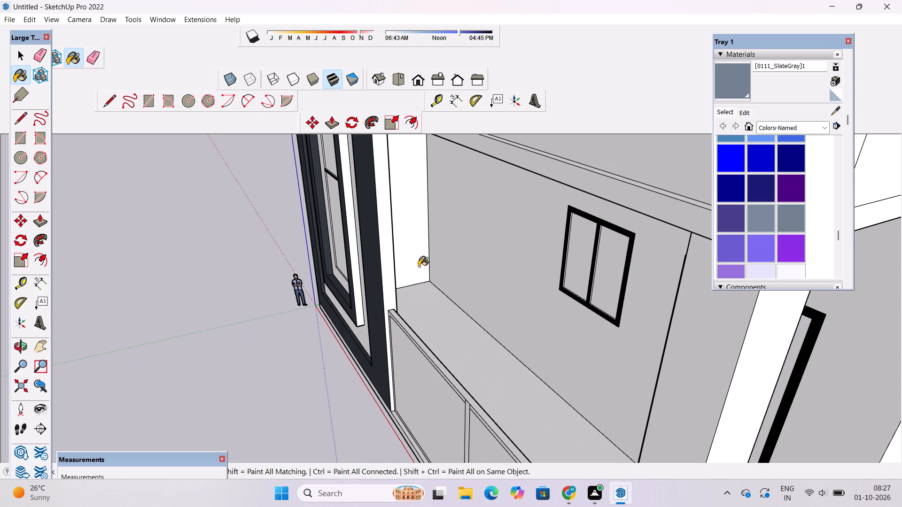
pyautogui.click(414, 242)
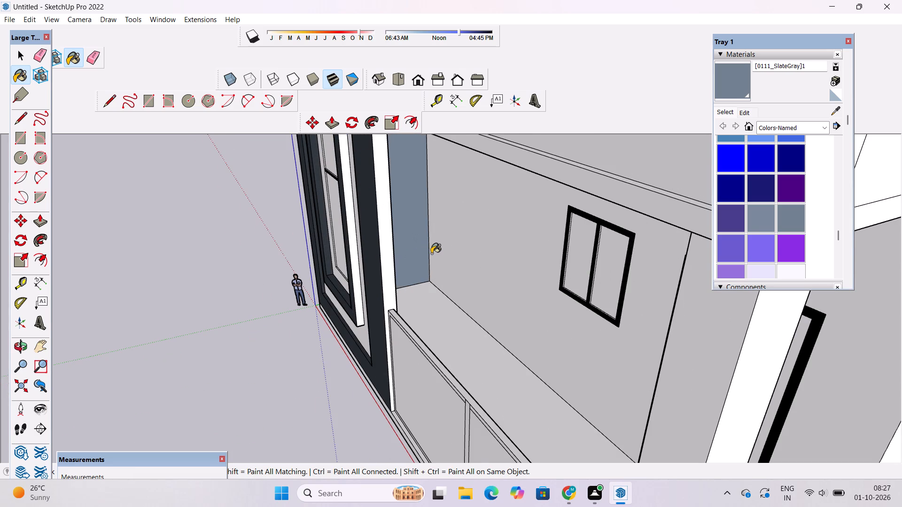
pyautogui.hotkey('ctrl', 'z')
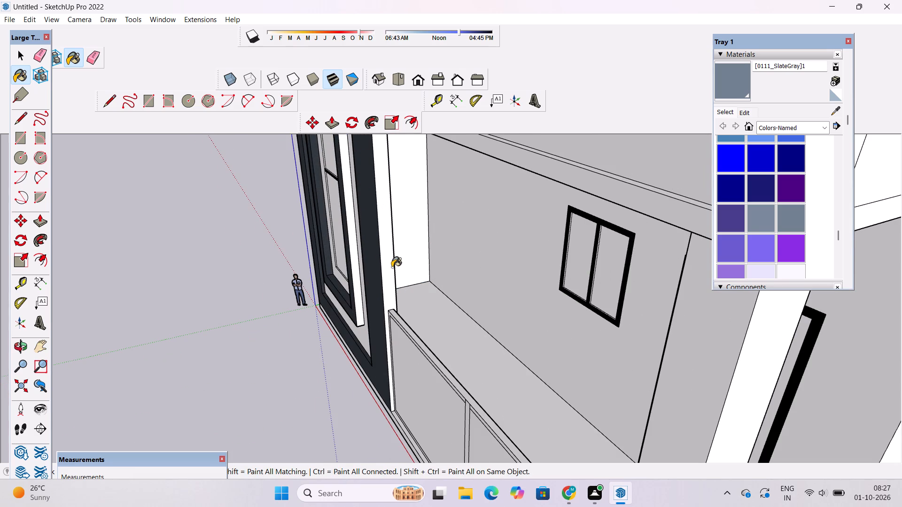
# Paint the tower frame's narrow side faces at the ground floor and at the roof railing with the slate gray.
pyautogui.click(388, 264)
pyautogui.scroll(-7, 399, 257)
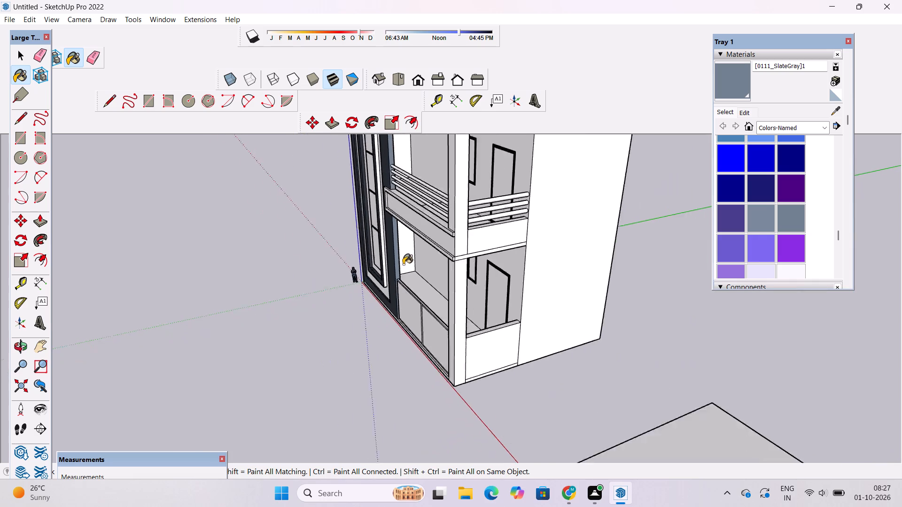
pyautogui.scroll(-11, 403, 264)
pyautogui.scroll(15, 392, 205)
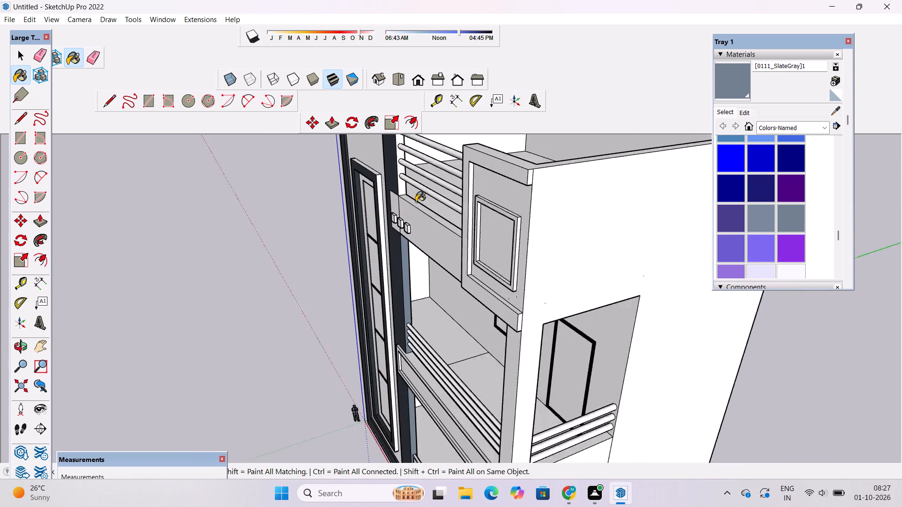
pyautogui.scroll(12, 416, 202)
pyautogui.click(398, 177)
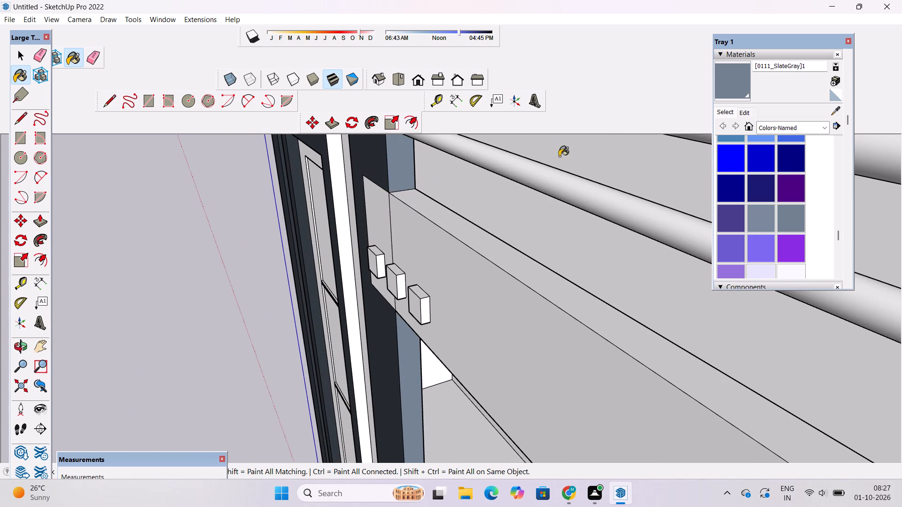
# Darken the applied slate gray material by lowering its brightness to a dark slate shade matching the tower's frames.
pyautogui.click(742, 112)
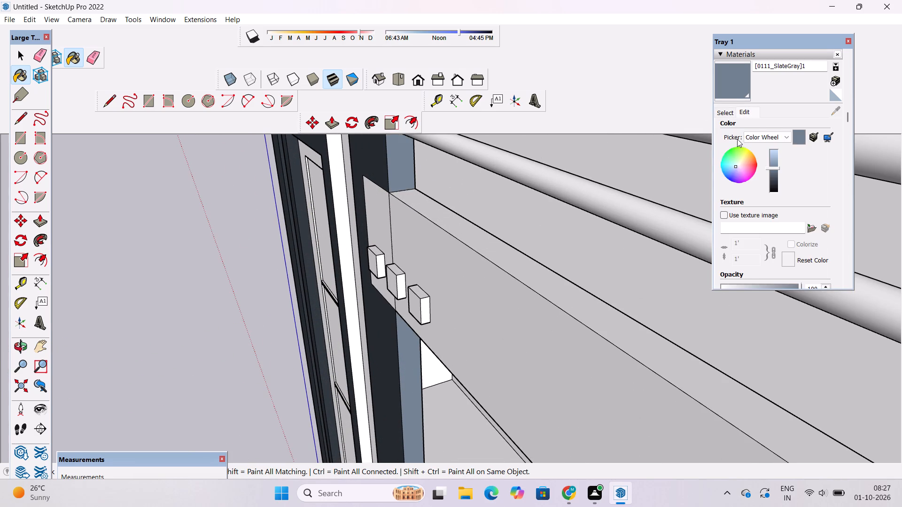
pyautogui.click(773, 175)
pyautogui.click(774, 175)
pyautogui.click(775, 176)
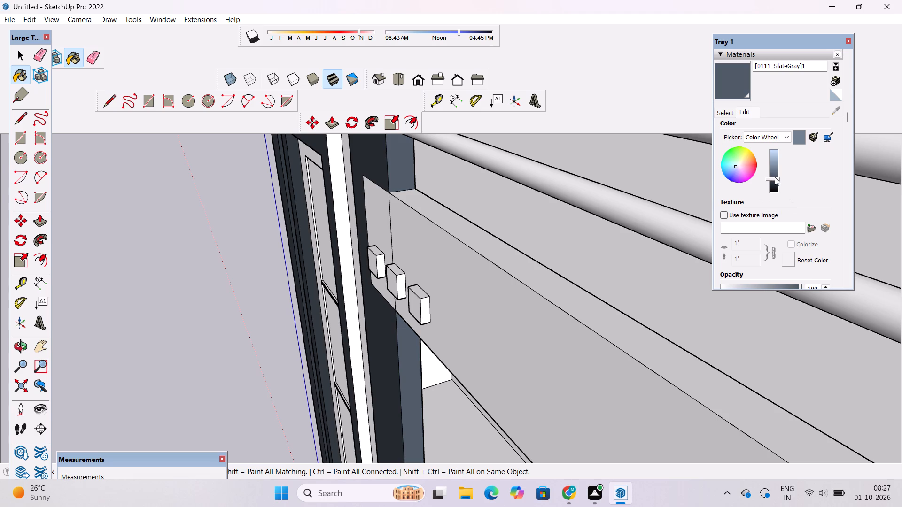
pyautogui.click(775, 178)
pyautogui.click(775, 178)
pyautogui.click(775, 178)
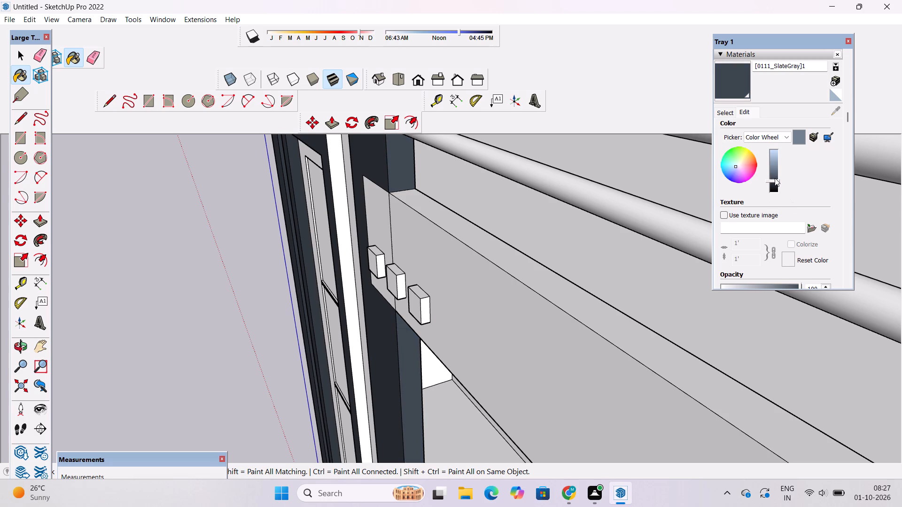
# Erase the vertical seam line crossing the front of the upper parapet band beside the three small square blocks.
pyautogui.press('o')
pyautogui.scroll(-7, 568, 232)
pyautogui.press('space')
pyautogui.press('space')
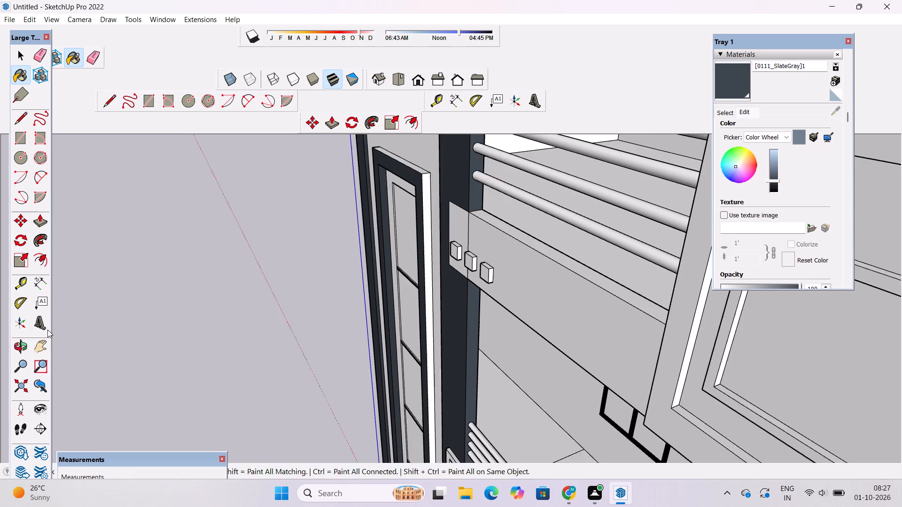
pyautogui.click(19, 348)
pyautogui.moveTo(185, 300); pyautogui.dragTo(441, 234)
pyautogui.scroll(-5, 456, 227)
pyautogui.moveTo(260, 292); pyautogui.dragTo(347, 275)
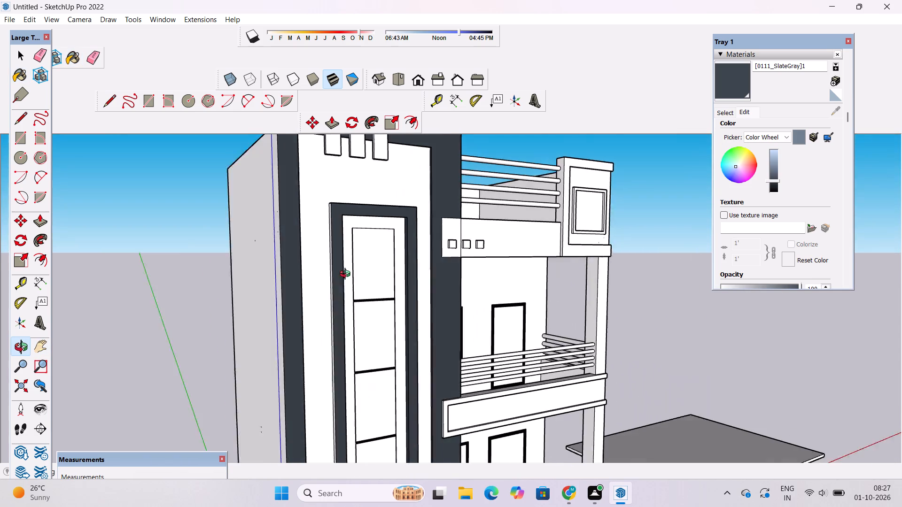
pyautogui.moveTo(347, 275); pyautogui.dragTo(360, 271)
pyautogui.scroll(8, 469, 236)
pyautogui.moveTo(484, 235); pyautogui.dragTo(457, 267)
pyautogui.scroll(5, 454, 259)
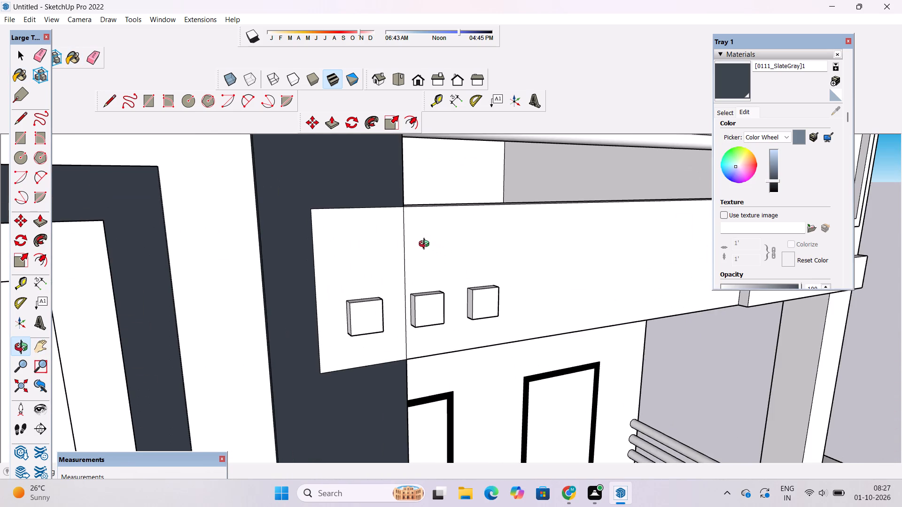
pyautogui.moveTo(426, 245); pyautogui.dragTo(416, 292)
pyautogui.scroll(5, 411, 281)
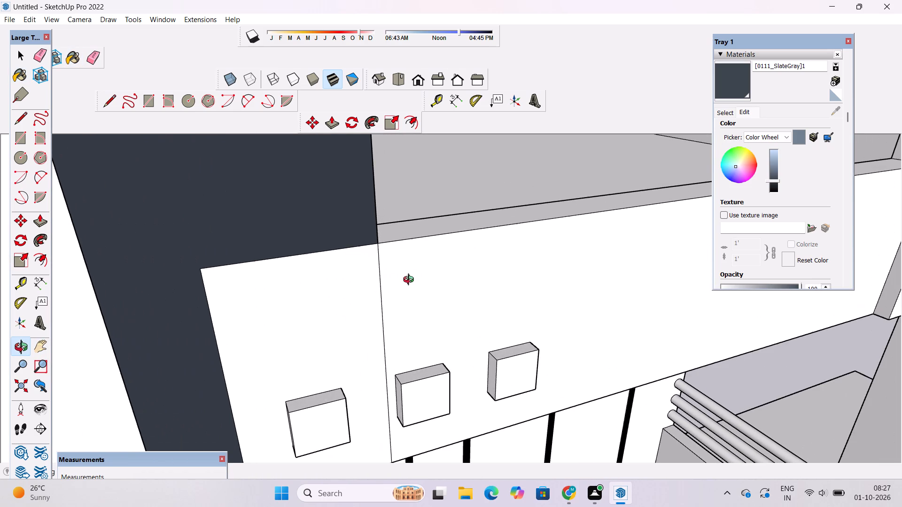
pyautogui.press('r')
pyautogui.press('e')
pyautogui.moveTo(379, 271); pyautogui.dragTo(374, 277)
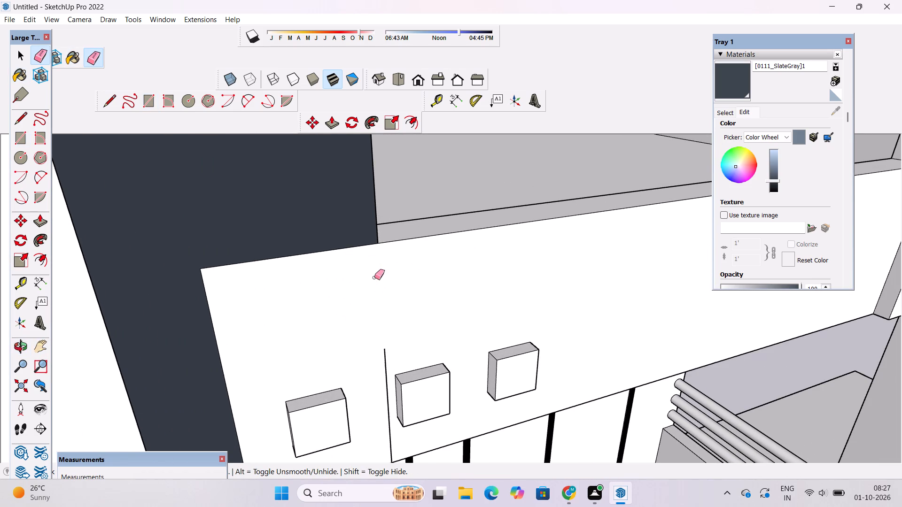
pyautogui.scroll(-8, 379, 230)
pyautogui.scroll(5, 384, 324)
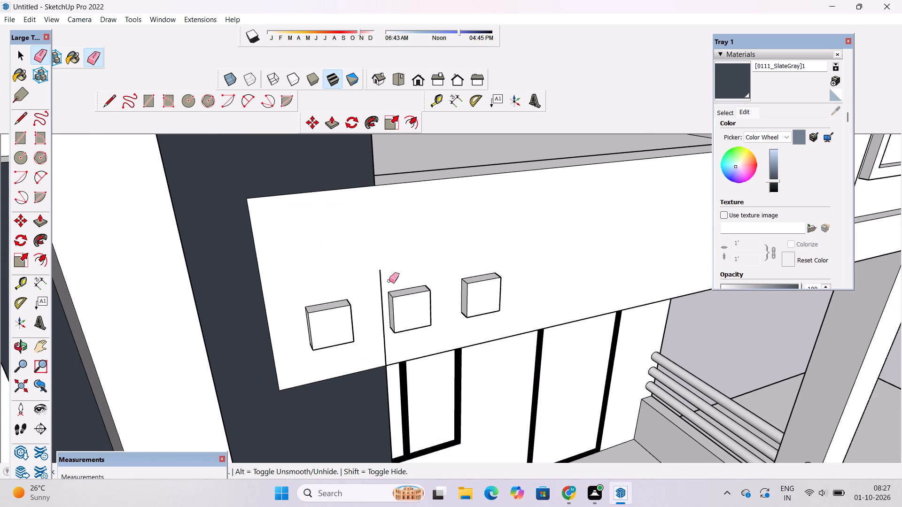
pyautogui.moveTo(388, 267); pyautogui.dragTo(376, 285)
pyautogui.moveTo(380, 284); pyautogui.dragTo(387, 300)
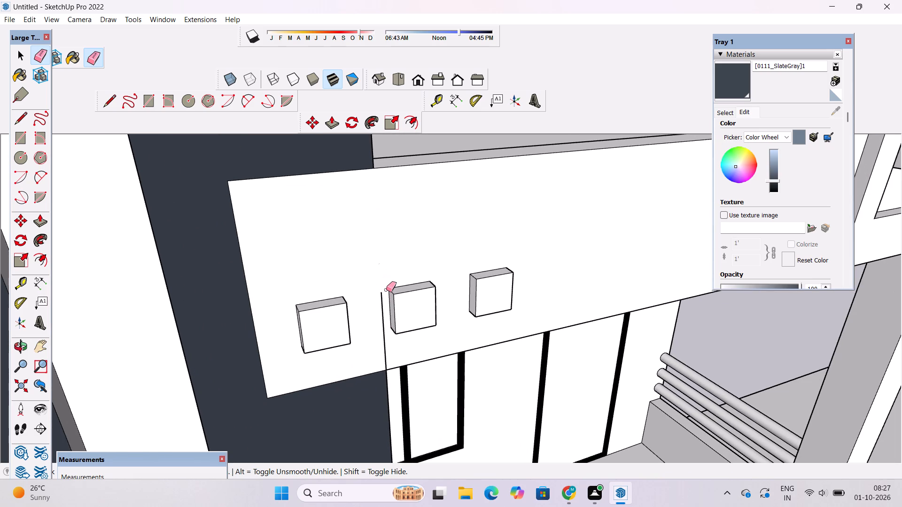
pyautogui.moveTo(386, 290); pyautogui.dragTo(383, 295)
pyautogui.moveTo(383, 294); pyautogui.dragTo(379, 307)
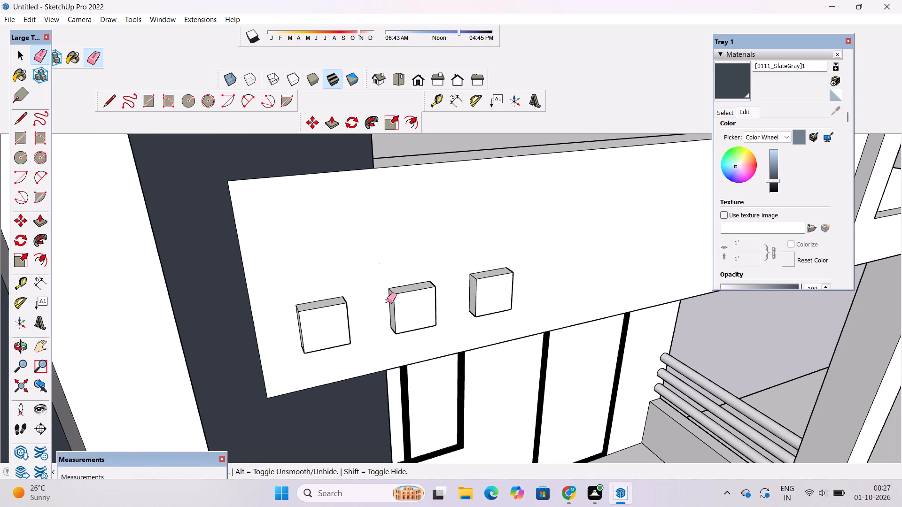
# Examine the upper facade, the side wall, and the roof terrace's parapets and railing from behind.
pyautogui.scroll(-1, 387, 301)
pyautogui.press('o')
pyautogui.moveTo(615, 289); pyautogui.dragTo(584, 251)
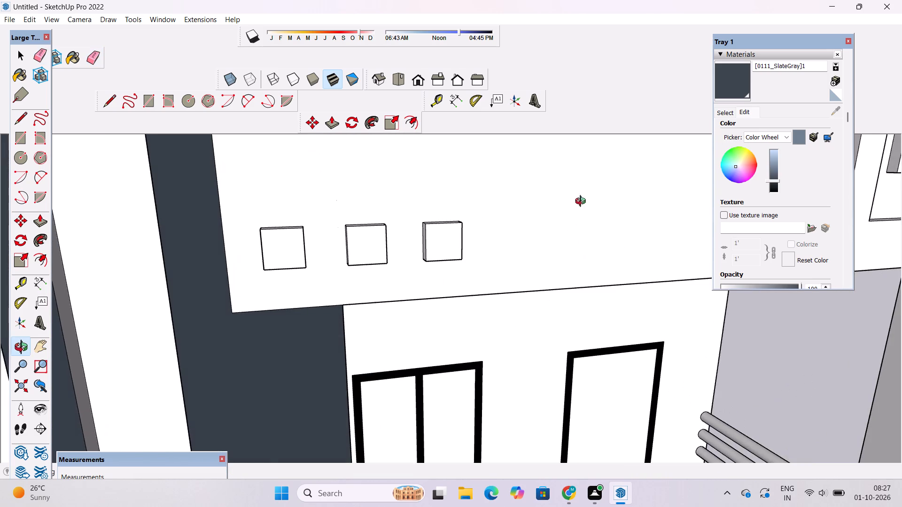
pyautogui.scroll(-3, 596, 205)
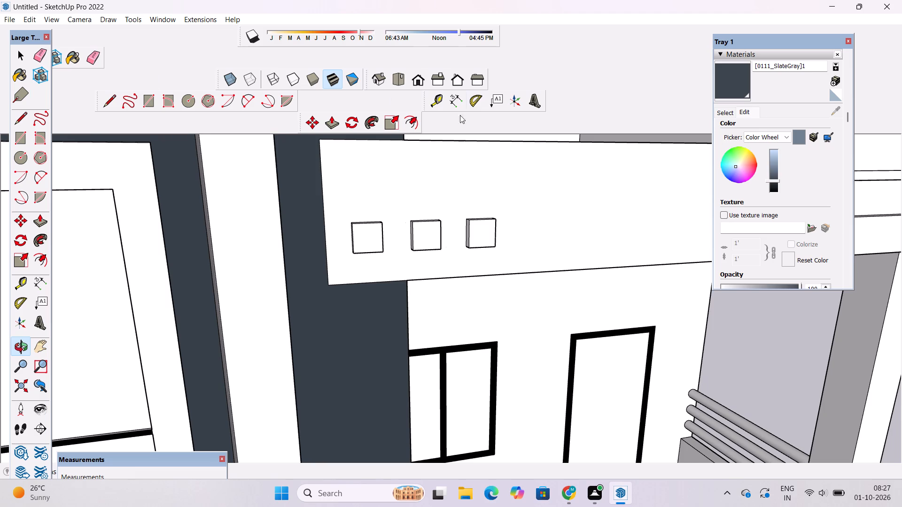
pyautogui.scroll(-11, 256, 261)
pyautogui.moveTo(397, 185); pyautogui.dragTo(68, 360)
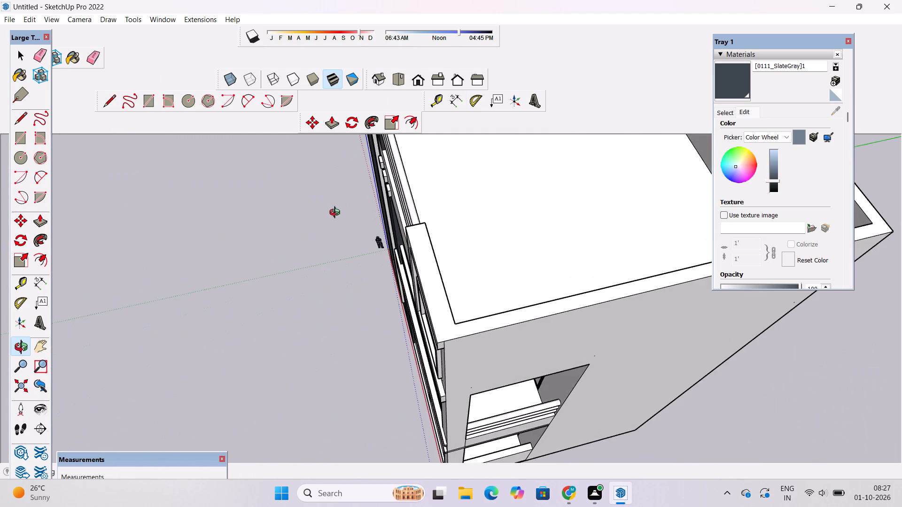
pyautogui.moveTo(337, 214); pyautogui.dragTo(215, 197)
pyautogui.moveTo(428, 338); pyautogui.dragTo(424, 253)
pyautogui.scroll(-5, 424, 253)
pyautogui.keyDown('shift'); pyautogui.moveTo(464, 253); pyautogui.dragTo(446, 318); pyautogui.keyUp('shift')
pyautogui.moveTo(459, 289); pyautogui.dragTo(219, 295)
pyautogui.scroll(4, 359, 232)
pyautogui.keyDown('shift'); pyautogui.moveTo(375, 232); pyautogui.dragTo(353, 278); pyautogui.keyUp('shift')
pyautogui.moveTo(352, 278); pyautogui.dragTo(350, 249)
pyautogui.scroll(4, 350, 249)
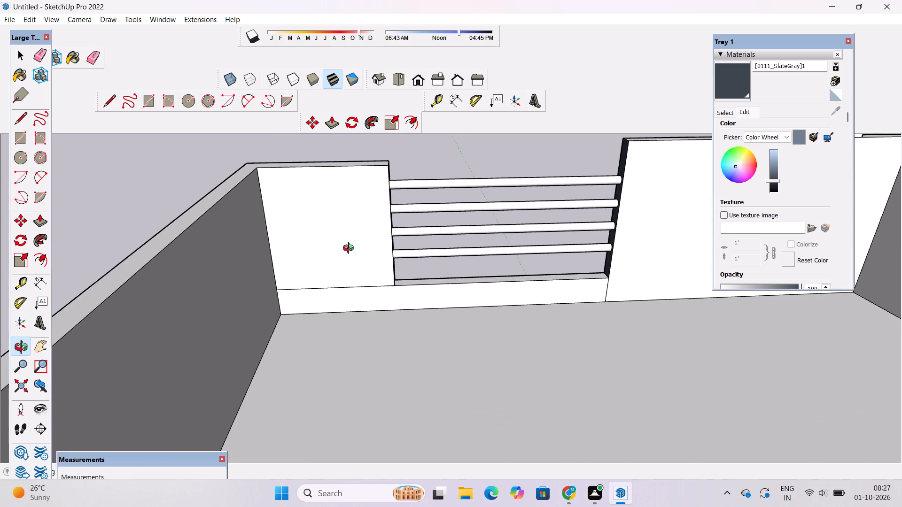
pyautogui.scroll(-2, 350, 249)
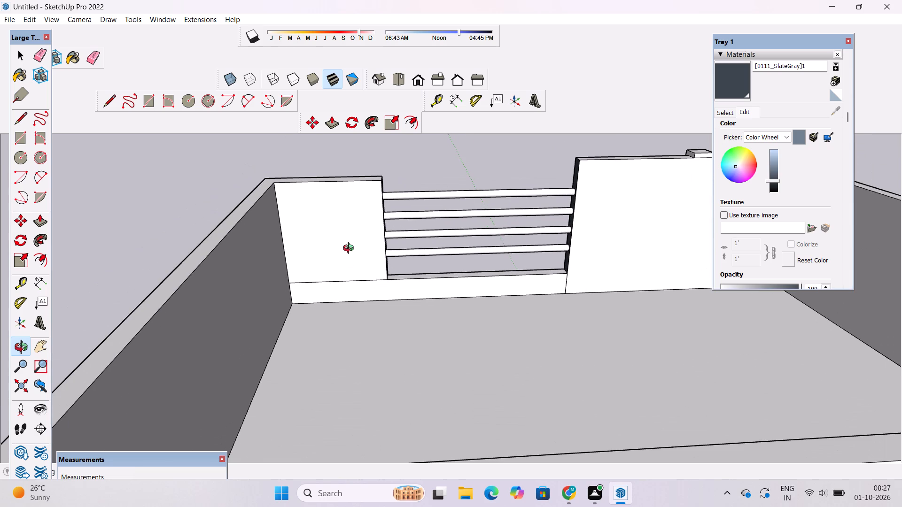
pyautogui.scroll(2, 350, 249)
pyautogui.scroll(-3, 350, 249)
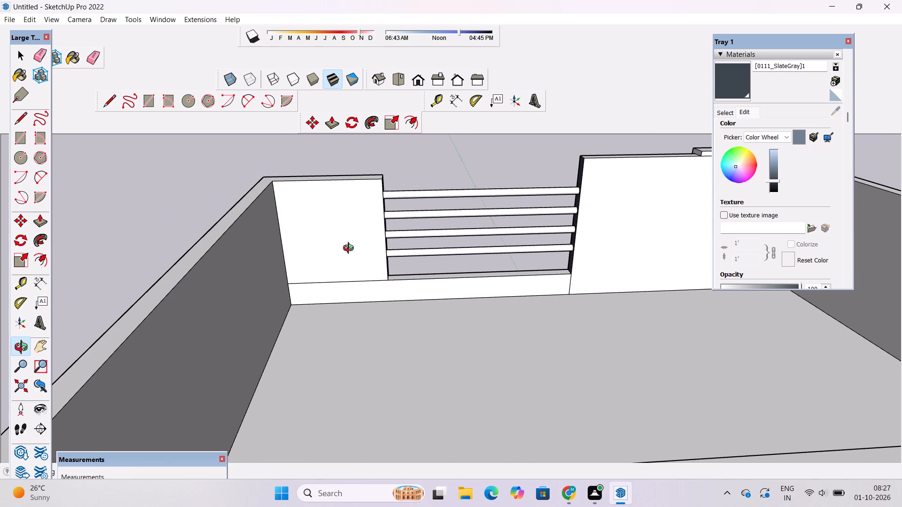
pyautogui.scroll(-1, 308, 256)
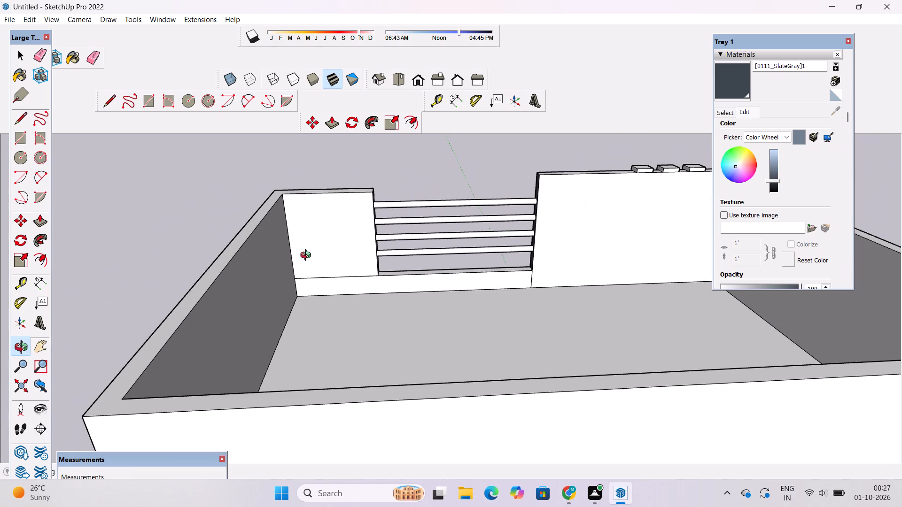
pyautogui.scroll(-1, 300, 259)
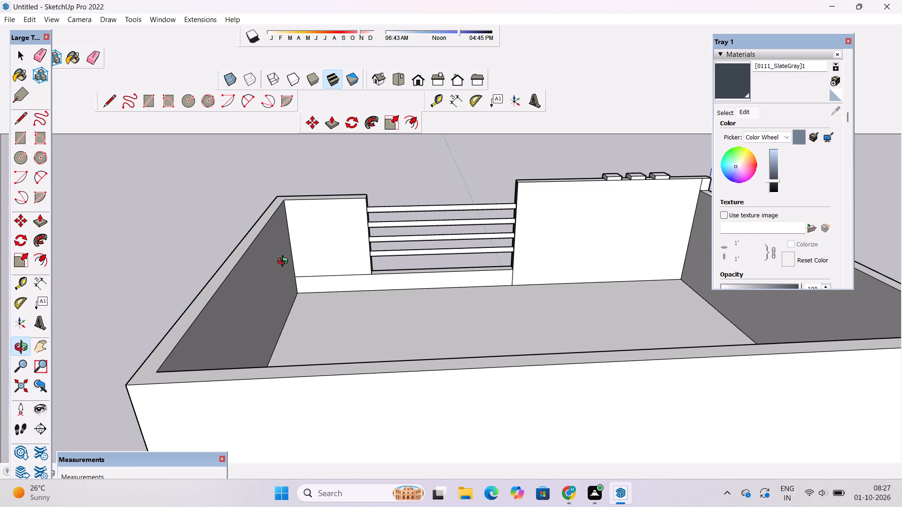
pyautogui.scroll(-1, 280, 264)
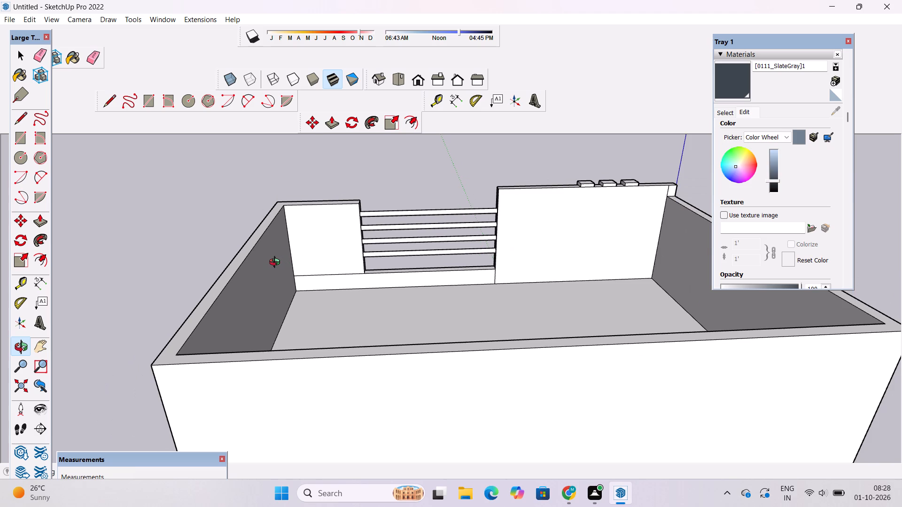
pyautogui.scroll(-1, 277, 263)
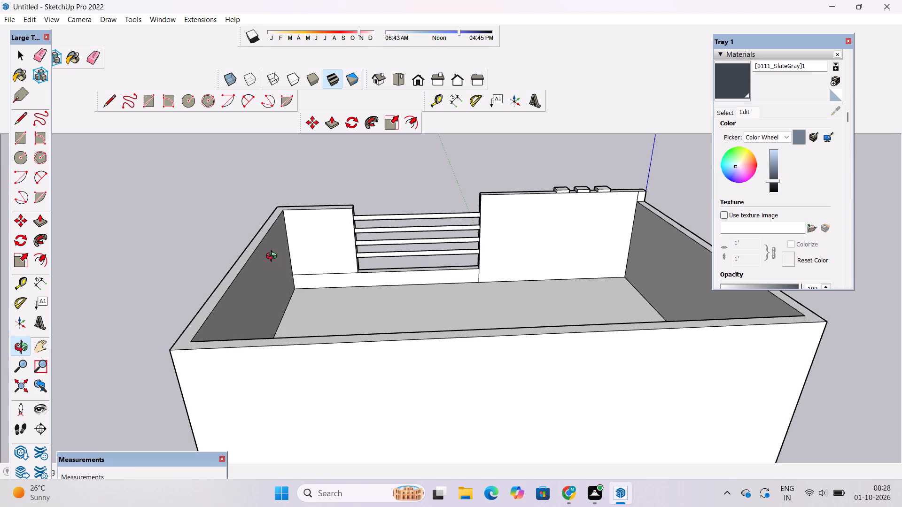
pyautogui.scroll(-4, 273, 257)
pyautogui.scroll(5, 318, 283)
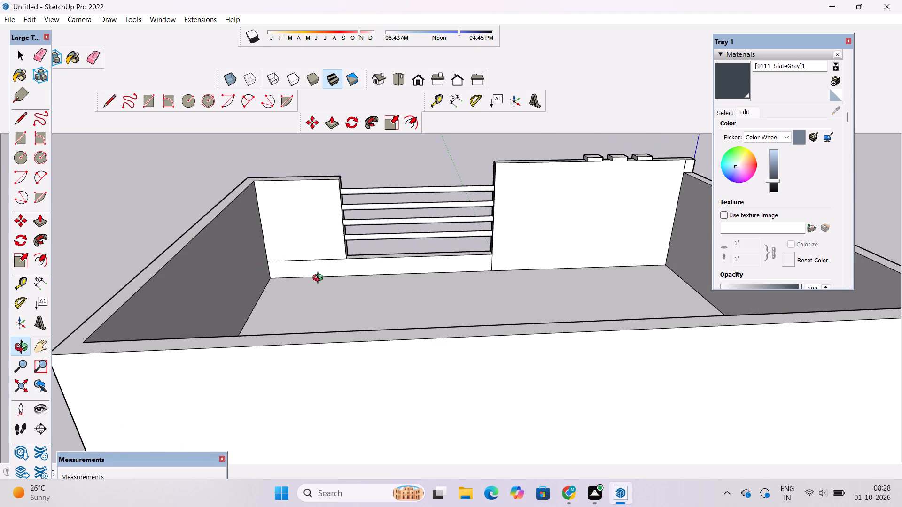
# Erase the stray horizontal and vertical seam lines below the railing on the terrace side of the front parapet.
pyautogui.scroll(4, 320, 279)
pyautogui.scroll(-3, 320, 279)
pyautogui.press('r')
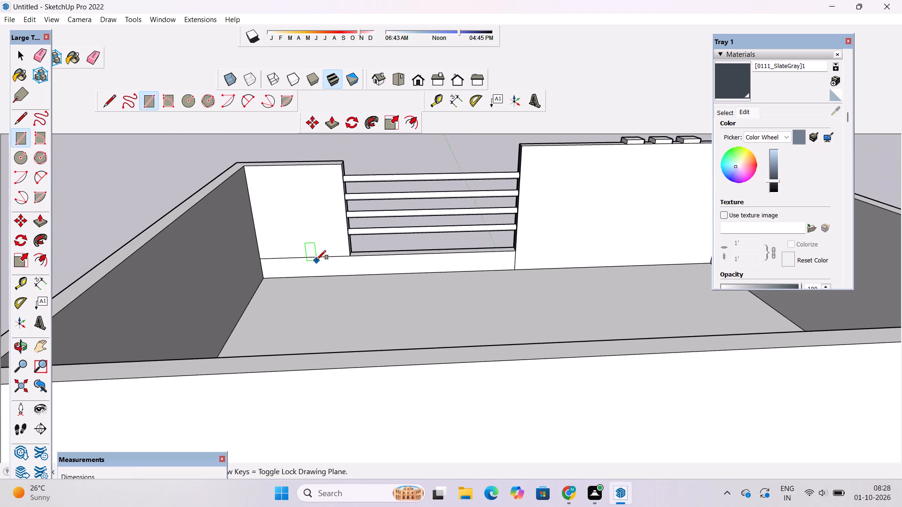
pyautogui.press('e')
pyautogui.moveTo(317, 256); pyautogui.dragTo(317, 261)
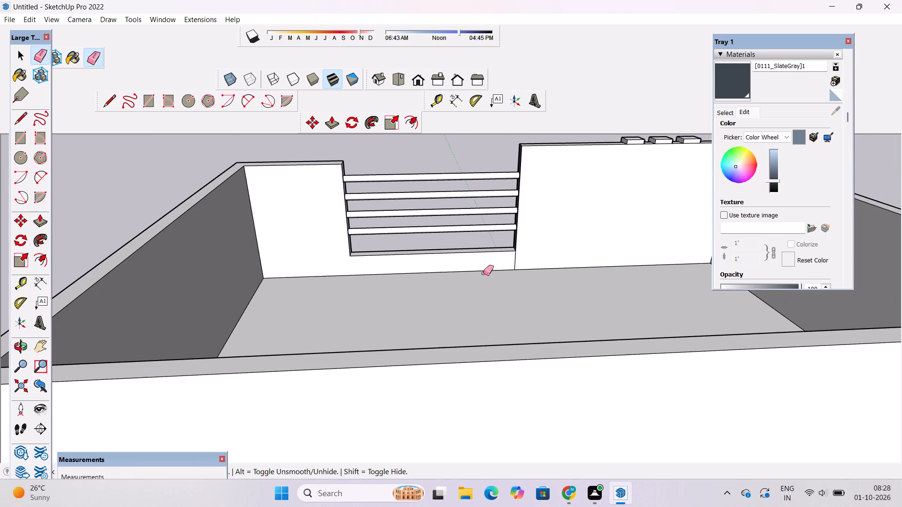
pyautogui.moveTo(519, 261); pyautogui.dragTo(509, 265)
pyautogui.press('space')
# Erase the stray vertical line at the end of the raised front parapet where it meets the side parapet.
pyautogui.press('o')
pyautogui.scroll(-6, 442, 246)
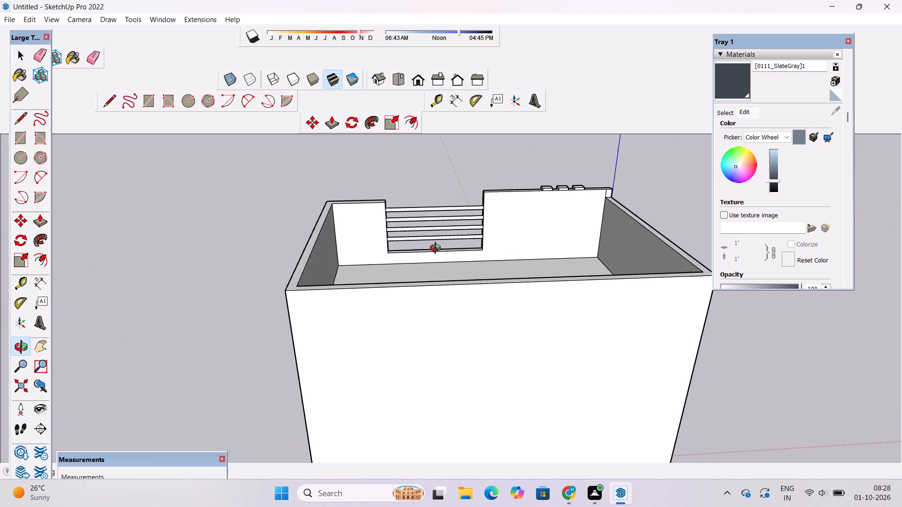
pyautogui.scroll(-3, 437, 249)
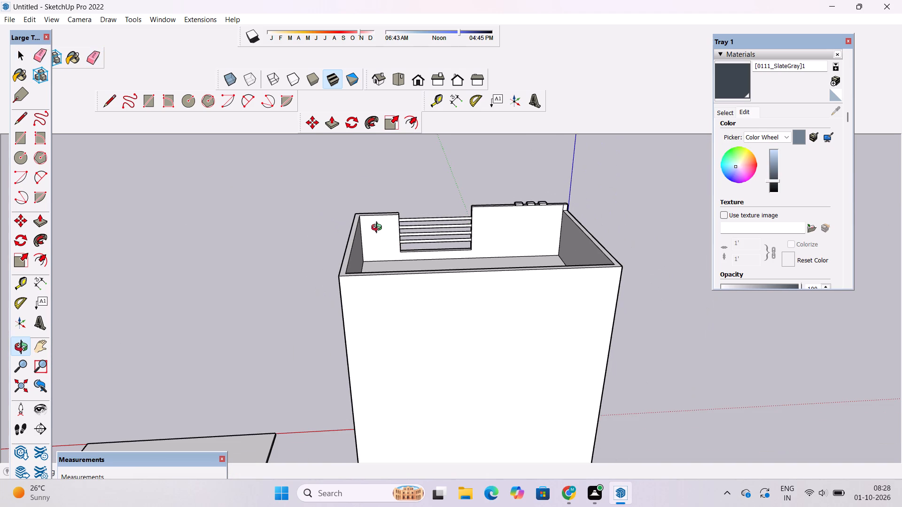
pyautogui.scroll(-4, 376, 232)
pyautogui.moveTo(376, 307); pyautogui.dragTo(496, 314)
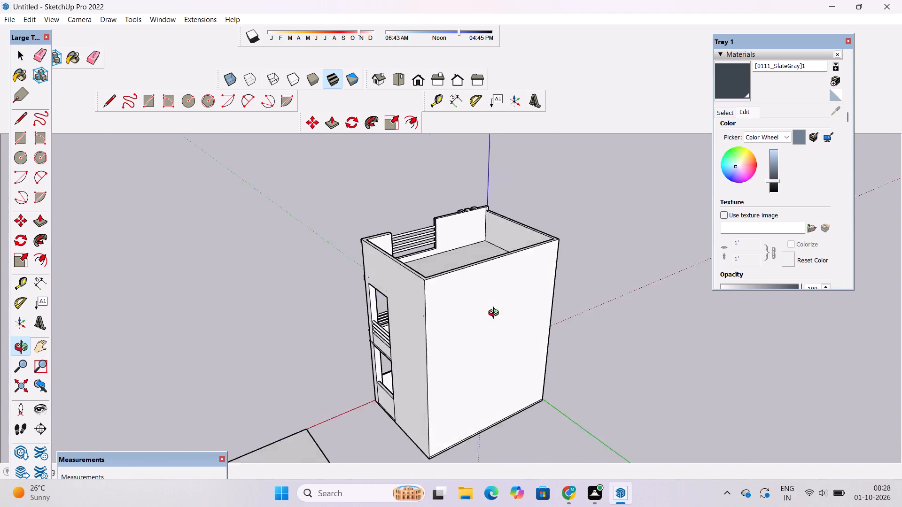
pyautogui.moveTo(496, 314); pyautogui.dragTo(567, 302)
pyautogui.scroll(12, 465, 204)
pyautogui.moveTo(498, 217); pyautogui.dragTo(452, 235)
pyautogui.scroll(5, 509, 208)
pyautogui.press('r')
pyautogui.press('e')
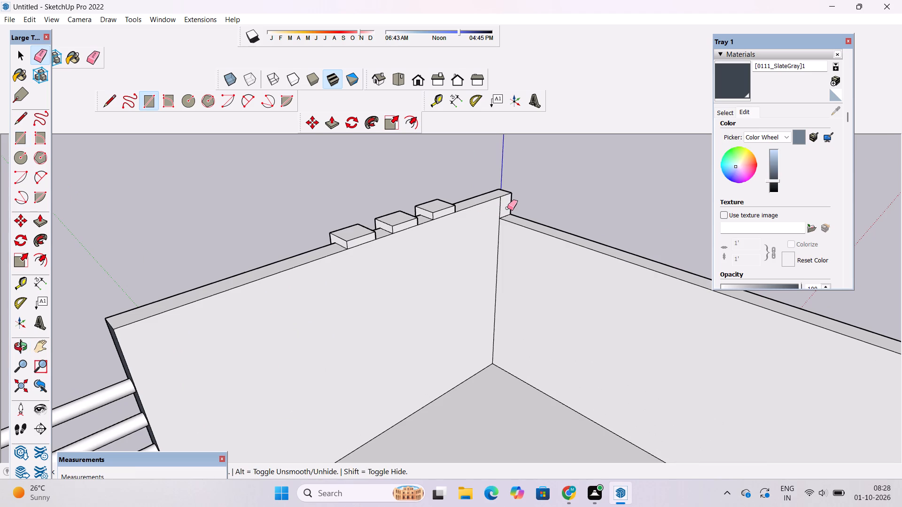
pyautogui.click(498, 207)
pyautogui.click(498, 207)
pyautogui.scroll(11, 500, 209)
pyautogui.moveTo(512, 195); pyautogui.dragTo(488, 208)
pyautogui.scroll(-4, 488, 208)
pyautogui.press('space')
# Examine the roof terrace's inner parapet corner, railing and outer walls for remaining stray lines.
pyautogui.press('o')
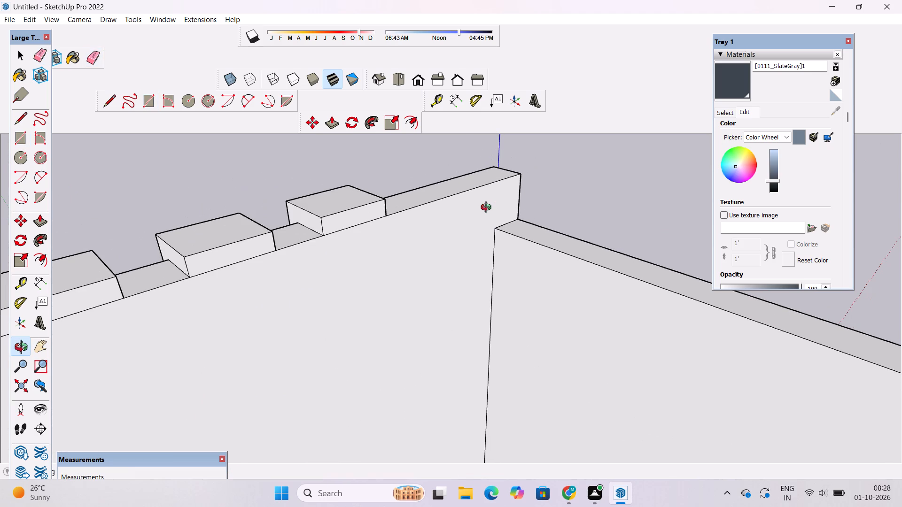
pyautogui.scroll(-7, 488, 208)
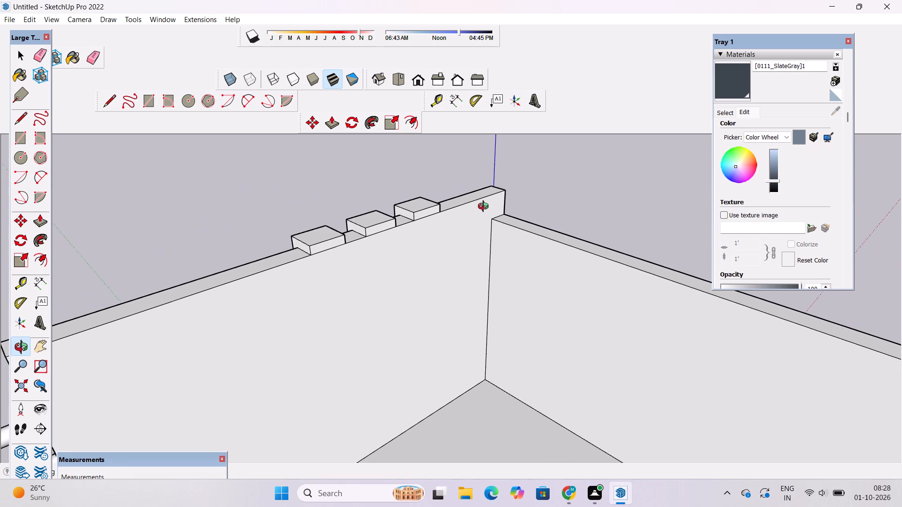
pyautogui.scroll(-2, 485, 207)
pyautogui.keyDown('shift'); pyautogui.click(484, 224); pyautogui.keyUp('shift')
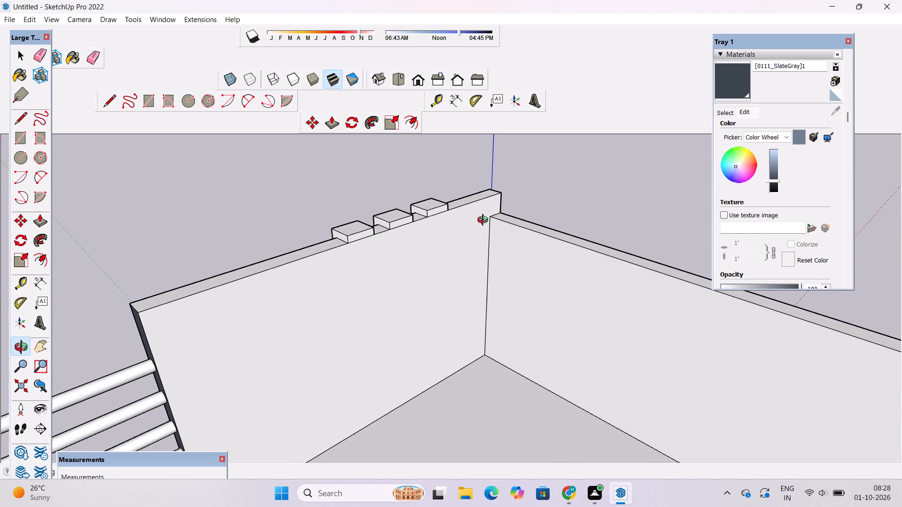
pyautogui.scroll(-7, 409, 243)
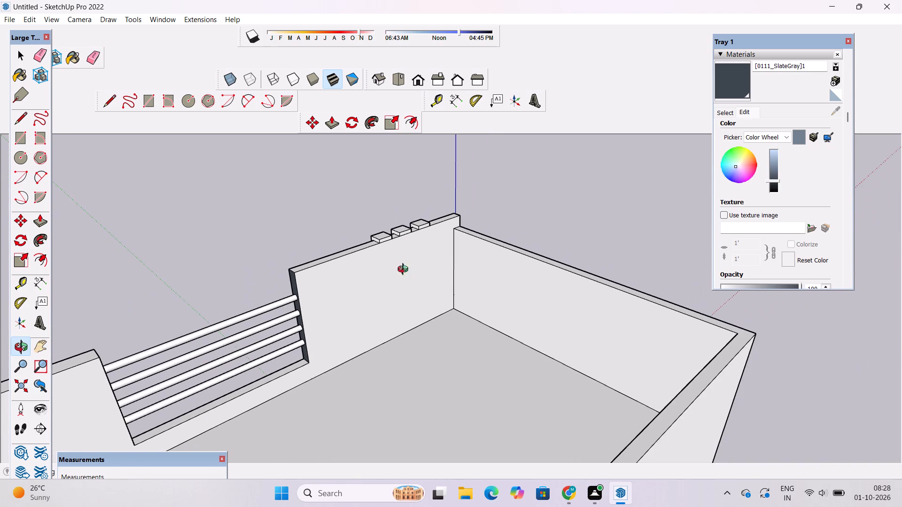
pyautogui.moveTo(348, 302); pyautogui.dragTo(383, 332)
pyautogui.scroll(4, 398, 253)
pyautogui.moveTo(319, 323); pyautogui.dragTo(350, 292)
pyautogui.scroll(-9, 350, 292)
pyautogui.moveTo(237, 347); pyautogui.dragTo(474, 346)
pyautogui.scroll(-6, 322, 326)
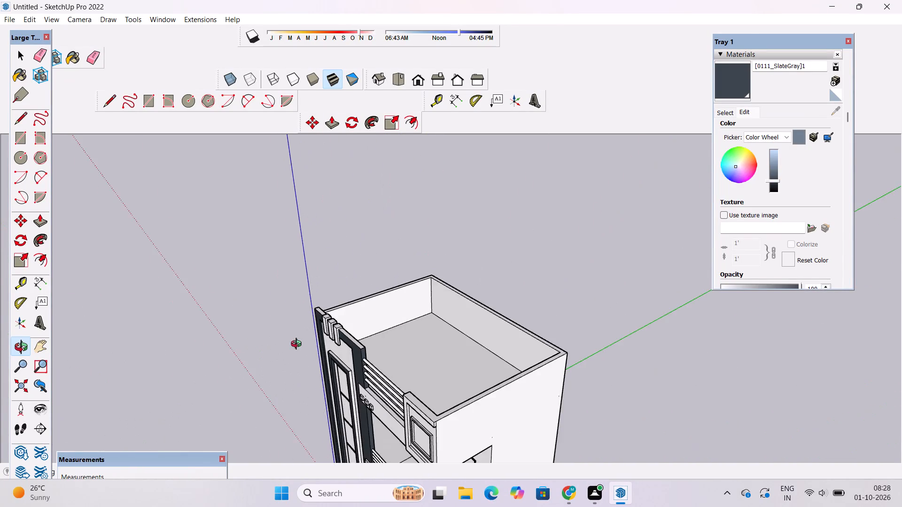
# Paint the top face and both outer side faces of the tower's inner frame with the dark slate gray.
pyautogui.moveTo(282, 363); pyautogui.dragTo(461, 384)
pyautogui.scroll(7, 395, 407)
pyautogui.moveTo(392, 394); pyautogui.dragTo(445, 381)
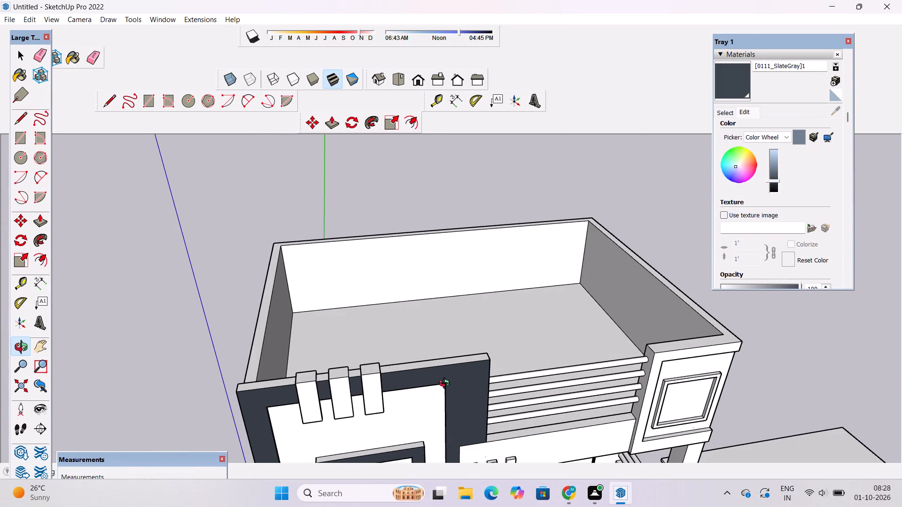
pyautogui.moveTo(446, 390); pyautogui.dragTo(385, 281)
pyautogui.scroll(-6, 383, 274)
pyautogui.moveTo(379, 352); pyautogui.dragTo(376, 329)
pyautogui.scroll(9, 359, 315)
pyautogui.moveTo(360, 310); pyautogui.dragTo(361, 331)
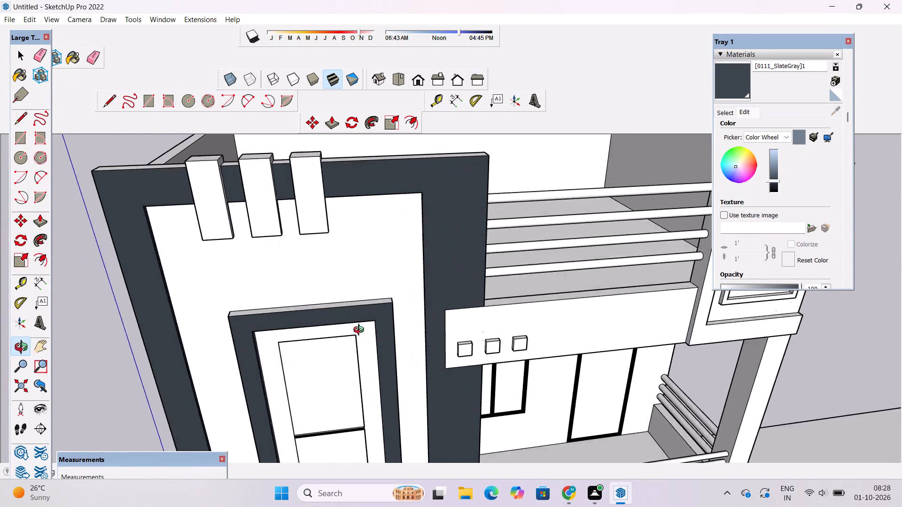
pyautogui.moveTo(361, 331); pyautogui.dragTo(351, 379)
pyautogui.keyDown('shift'); pyautogui.moveTo(344, 361); pyautogui.dragTo(361, 330); pyautogui.keyUp('shift')
pyautogui.click(731, 84)
pyautogui.scroll(3, 386, 304)
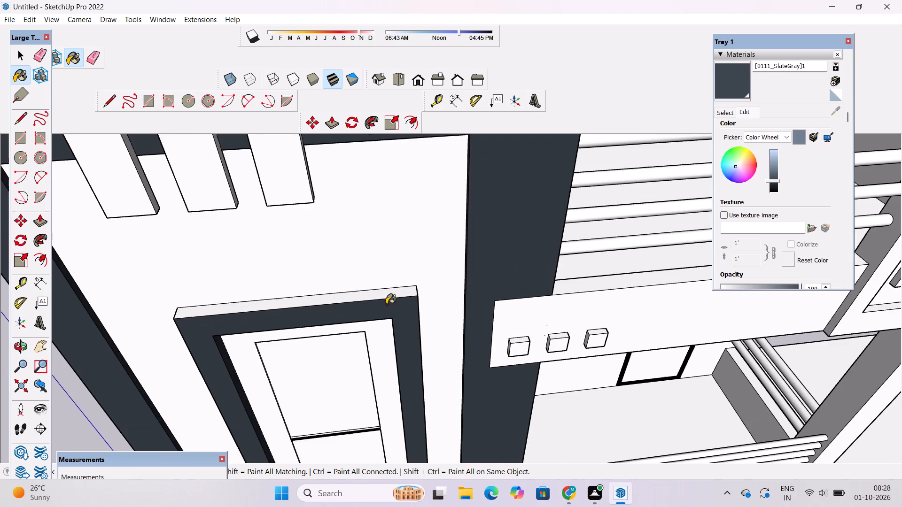
pyautogui.scroll(2, 386, 304)
pyautogui.click(386, 295)
pyautogui.scroll(-2, 323, 256)
pyautogui.scroll(12, 152, 345)
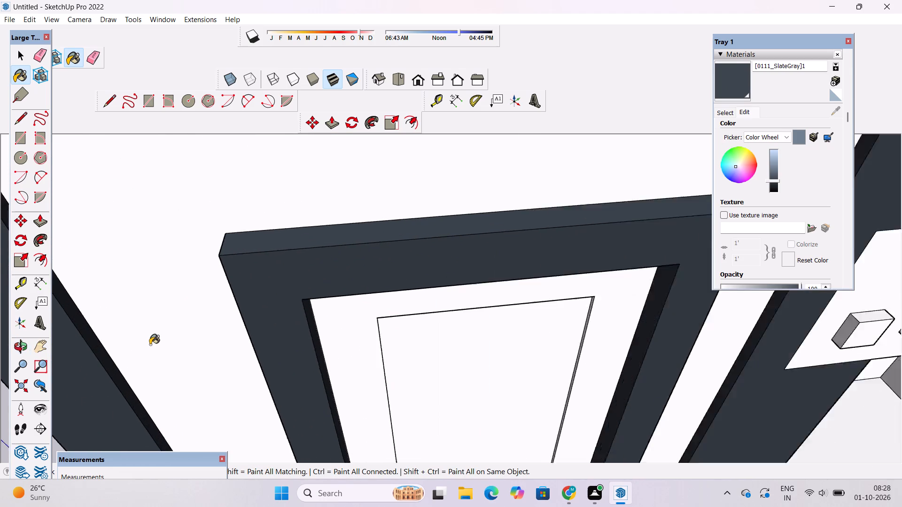
pyautogui.scroll(7, 150, 345)
pyautogui.scroll(6, 359, 265)
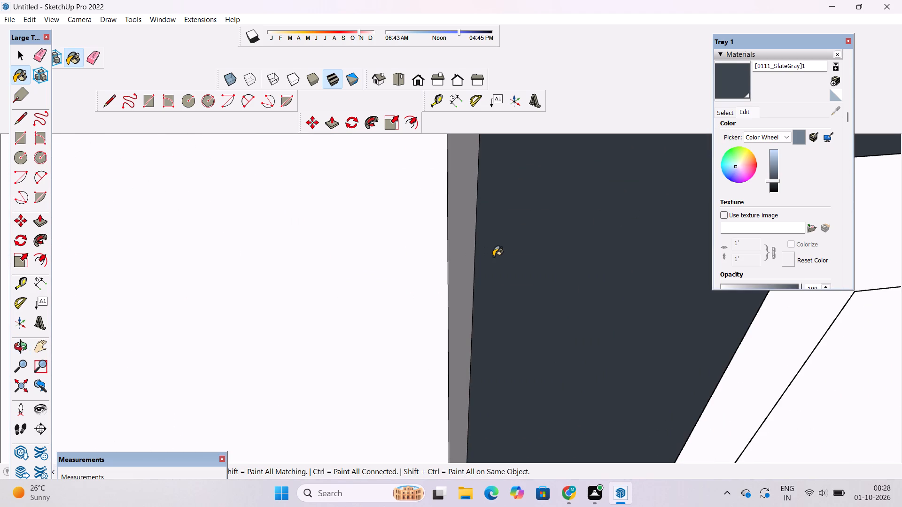
pyautogui.click(478, 249)
pyautogui.scroll(-13, 202, 298)
pyautogui.scroll(1, 154, 286)
pyautogui.scroll(-19, 154, 286)
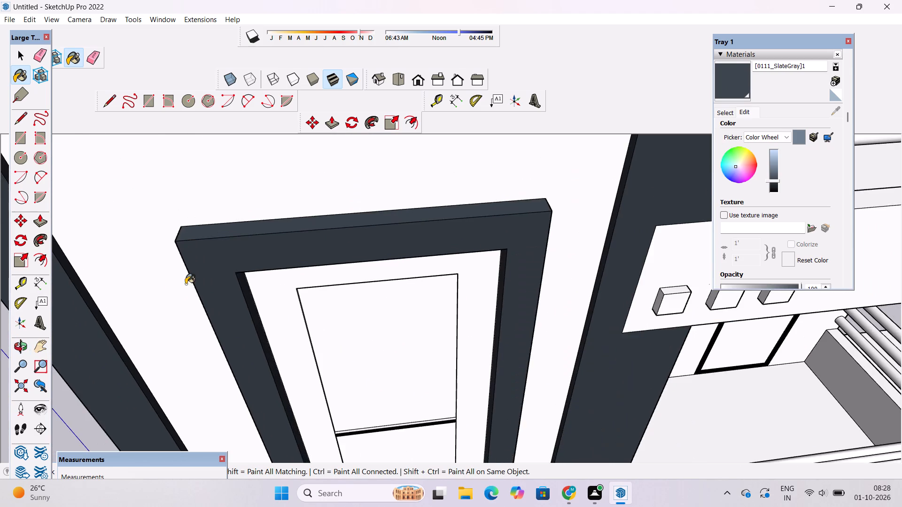
pyautogui.scroll(11, 560, 268)
pyautogui.scroll(2, 350, 296)
pyautogui.click(263, 296)
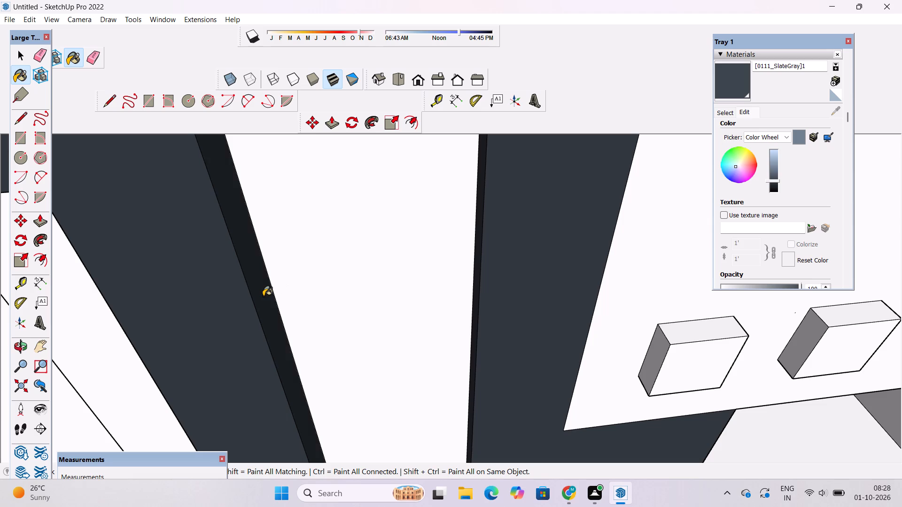
# Paint the underside of the tower's inner frame with the dark slate gray.
pyautogui.press('o')
pyautogui.scroll(-20, 334, 250)
pyautogui.scroll(-6, 334, 250)
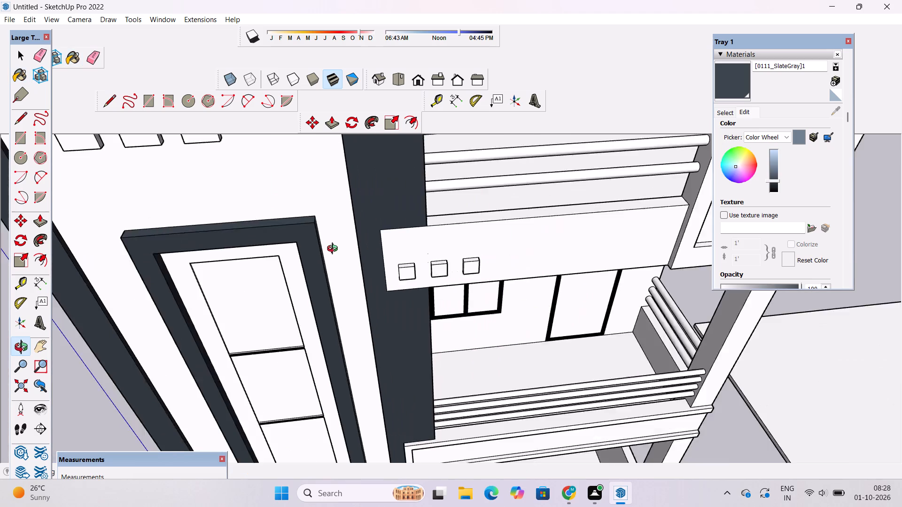
pyautogui.scroll(-11, 334, 250)
pyautogui.moveTo(358, 383); pyautogui.dragTo(362, 243)
pyautogui.scroll(-6, 358, 270)
pyautogui.scroll(-5, 360, 382)
pyautogui.scroll(3, 359, 387)
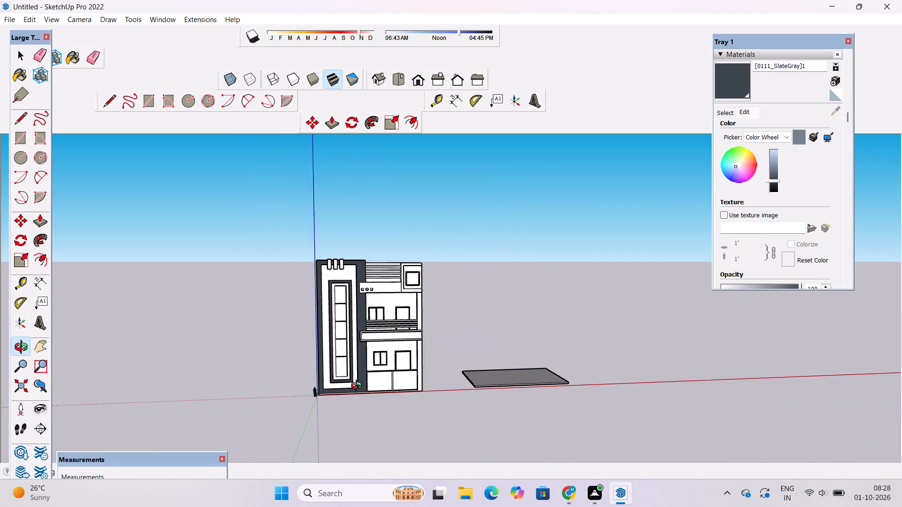
pyautogui.scroll(3, 358, 387)
pyautogui.moveTo(350, 388); pyautogui.dragTo(347, 361)
pyautogui.scroll(20, 347, 397)
pyautogui.scroll(2, 347, 397)
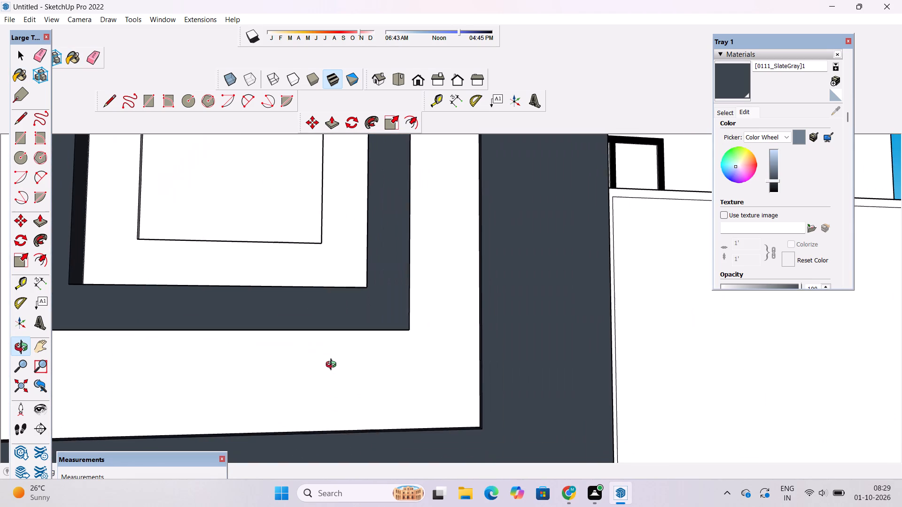
pyautogui.moveTo(333, 366); pyautogui.dragTo(335, 318)
pyautogui.click(731, 78)
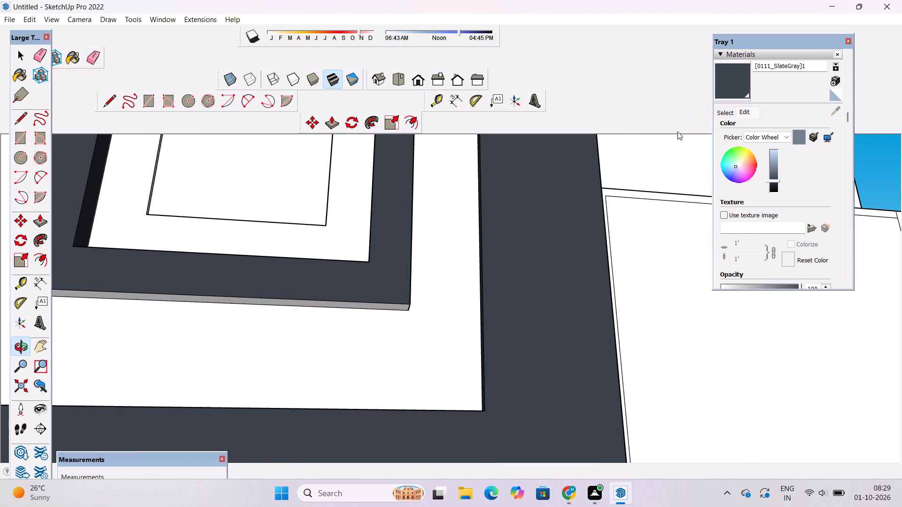
pyautogui.scroll(4, 389, 299)
pyautogui.click(387, 312)
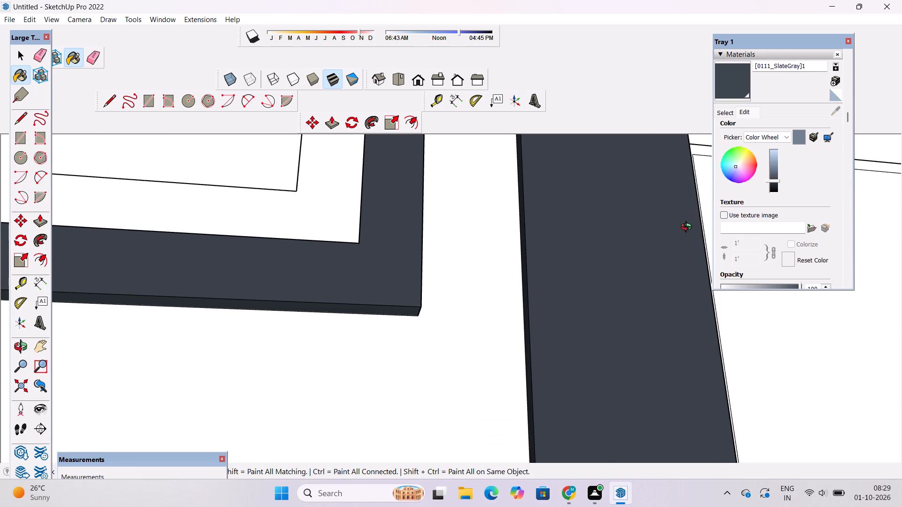
# Examine the painted tower frames and the whole front facade from ground level up to the roof.
pyautogui.press('o')
pyautogui.scroll(-10, 576, 220)
pyautogui.moveTo(568, 217); pyautogui.dragTo(506, 271)
pyautogui.scroll(-4, 506, 272)
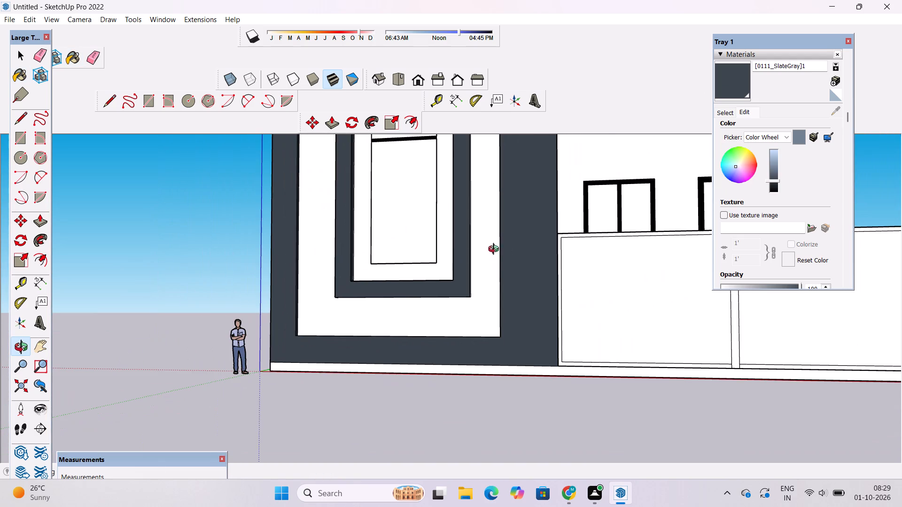
pyautogui.scroll(-3, 461, 200)
pyautogui.keyDown('shift'); pyautogui.moveTo(459, 200); pyautogui.dragTo(436, 345); pyautogui.keyUp('shift')
pyautogui.scroll(-6, 421, 300)
pyautogui.keyDown('shift'); pyautogui.moveTo(428, 290); pyautogui.dragTo(413, 383); pyautogui.keyUp('shift')
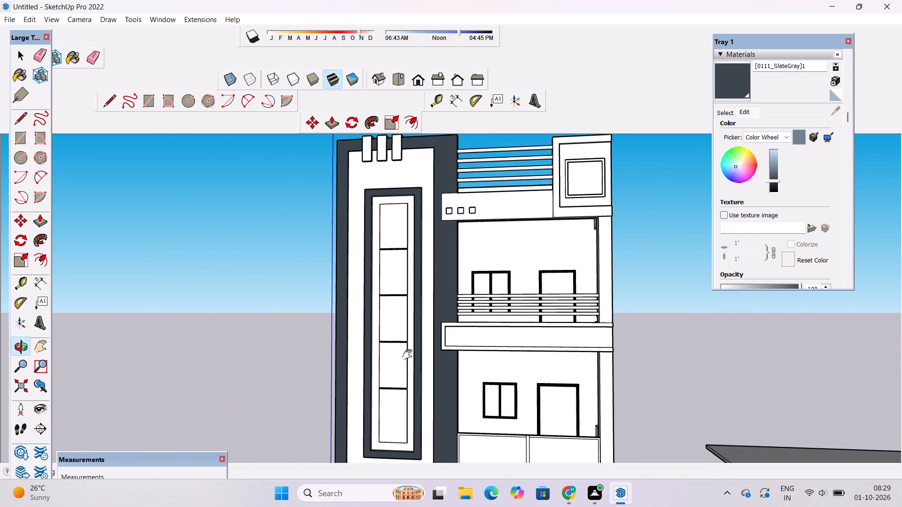
pyautogui.scroll(-5, 406, 337)
pyautogui.moveTo(387, 344); pyautogui.dragTo(445, 339)
pyautogui.keyDown('shift'); pyautogui.moveTo(460, 334); pyautogui.dragTo(432, 314); pyautogui.keyUp('shift')
pyautogui.keyDown('shift'); pyautogui.moveTo(431, 314); pyautogui.dragTo(395, 352); pyautogui.keyUp('shift')
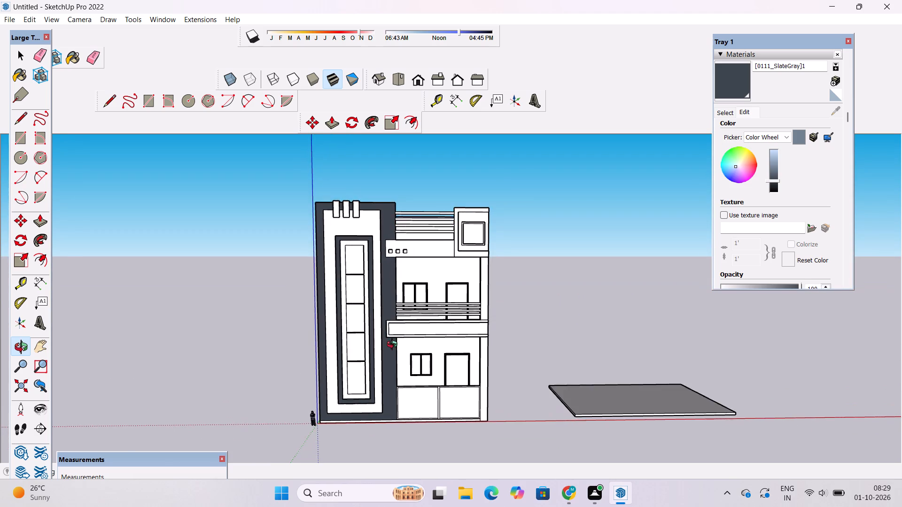
pyautogui.scroll(-4, 394, 338)
pyautogui.keyDown('shift'); pyautogui.moveTo(394, 332); pyautogui.dragTo(390, 331); pyautogui.keyUp('shift')
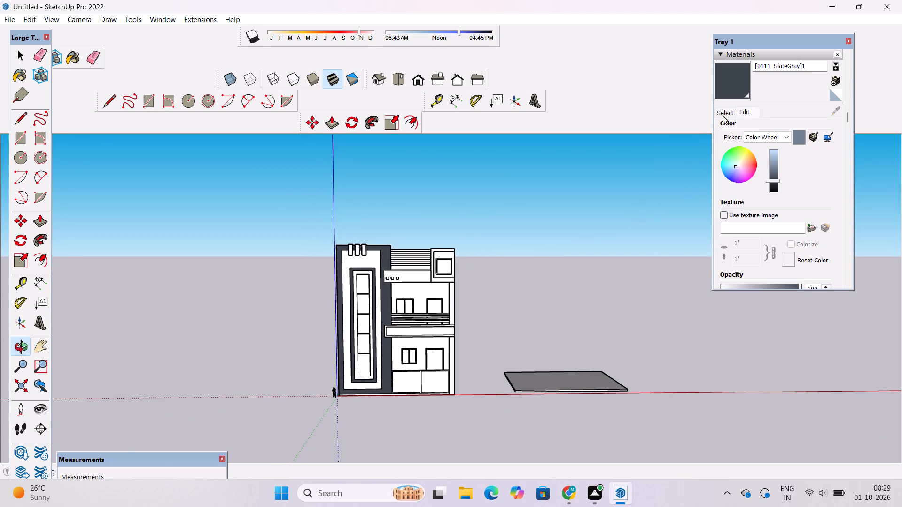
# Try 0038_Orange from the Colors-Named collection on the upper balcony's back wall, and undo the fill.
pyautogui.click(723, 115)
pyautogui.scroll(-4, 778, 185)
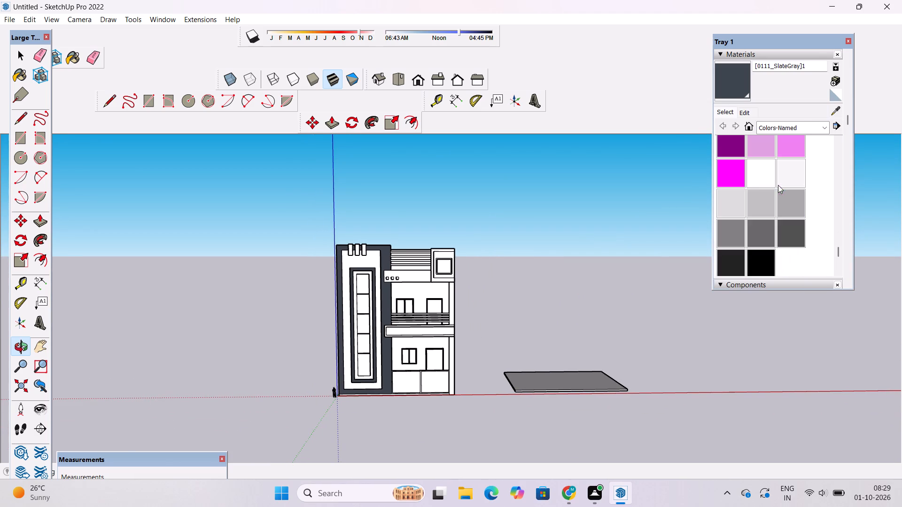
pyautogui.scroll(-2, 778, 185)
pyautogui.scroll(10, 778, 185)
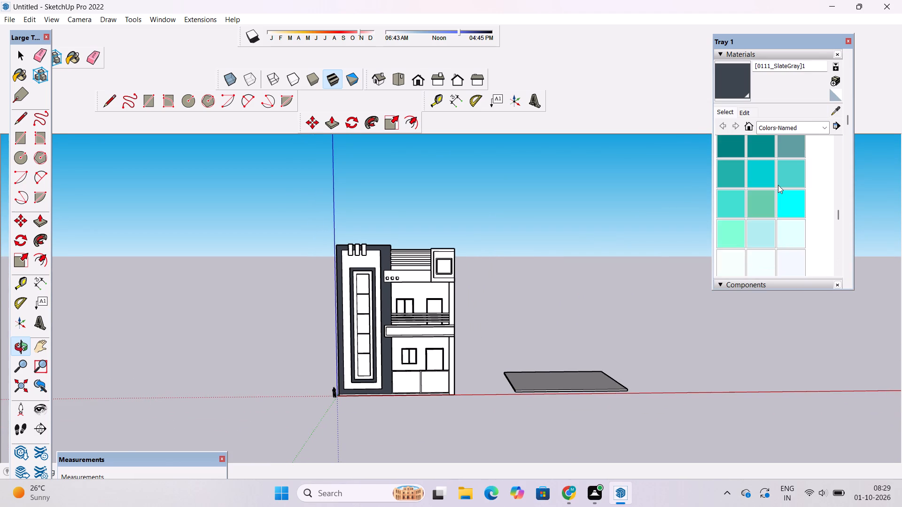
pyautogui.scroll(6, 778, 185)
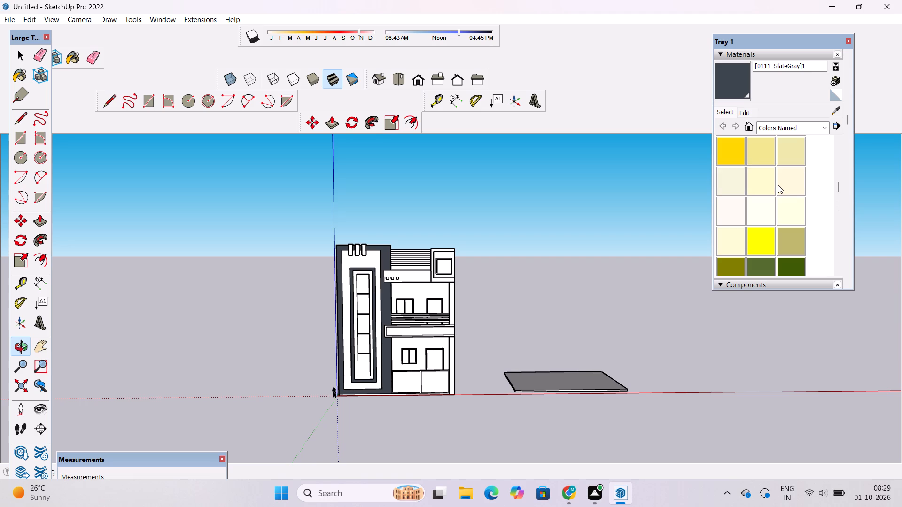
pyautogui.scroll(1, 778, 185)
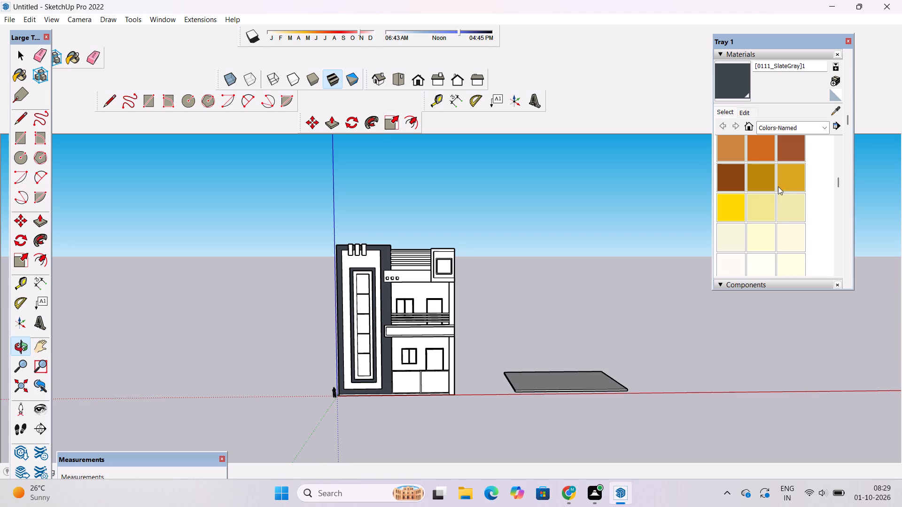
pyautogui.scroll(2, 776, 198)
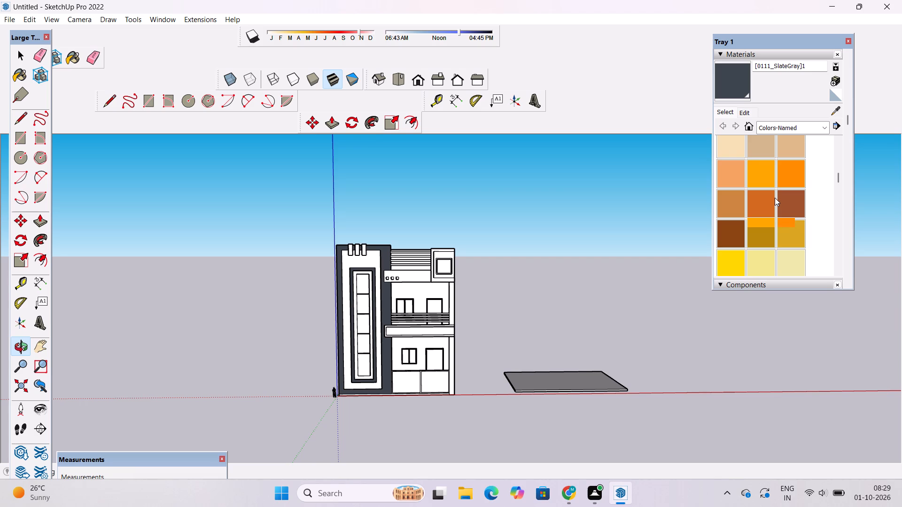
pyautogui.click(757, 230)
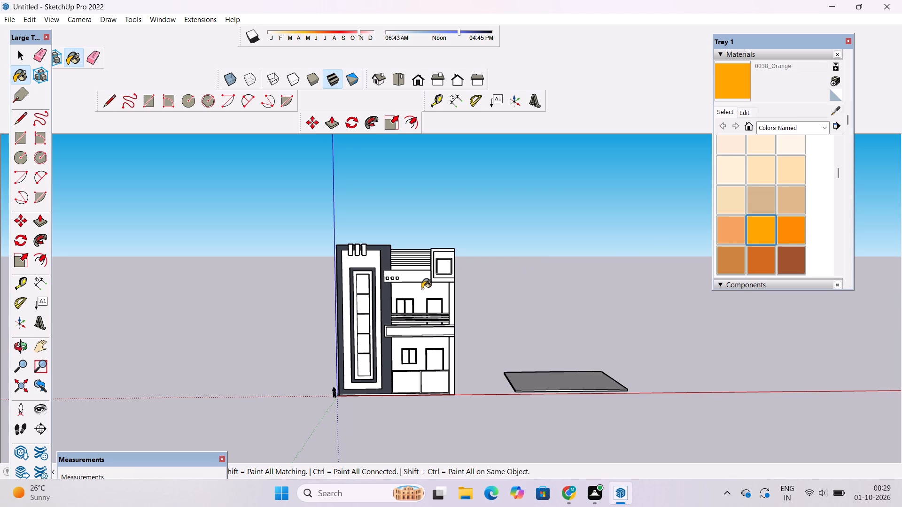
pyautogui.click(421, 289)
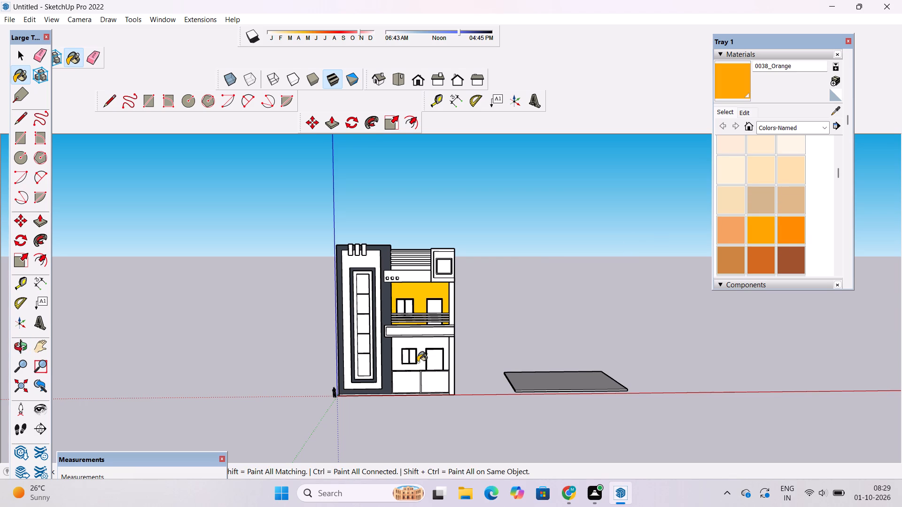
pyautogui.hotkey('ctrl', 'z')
# Paint the back walls of the upper balcony and the ground-floor porch with 0033_NavajoWhite.
pyautogui.click(789, 172)
pyautogui.scroll(5, 435, 295)
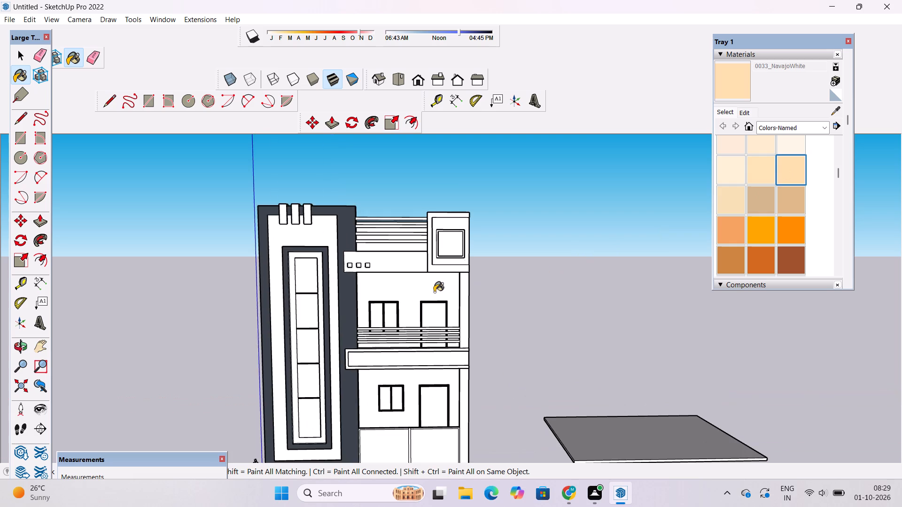
pyautogui.click(434, 290)
pyautogui.scroll(-6, 434, 276)
pyautogui.scroll(8, 418, 361)
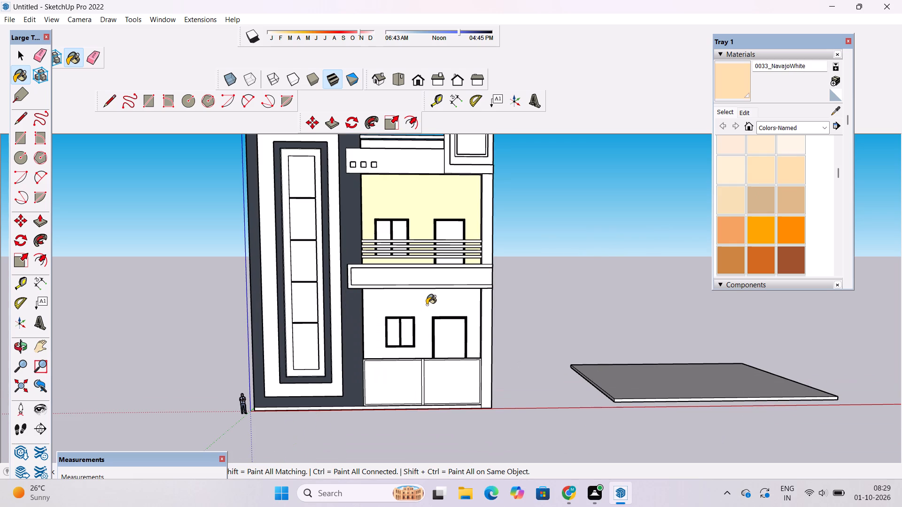
pyautogui.click(427, 305)
pyautogui.scroll(-5, 410, 319)
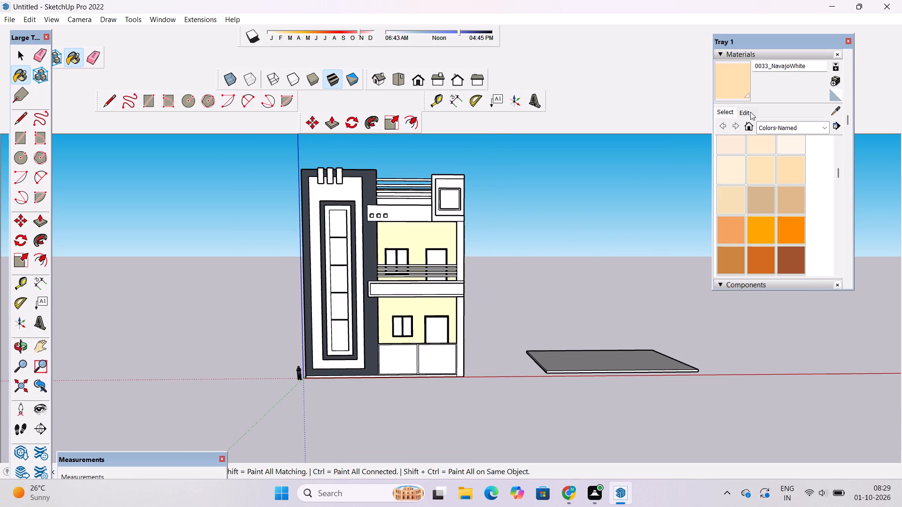
# Darken the 0033_NavajoWhite material to a medium tan brown using the color wheel's brightness.
pyautogui.click(750, 112)
pyautogui.click(771, 156)
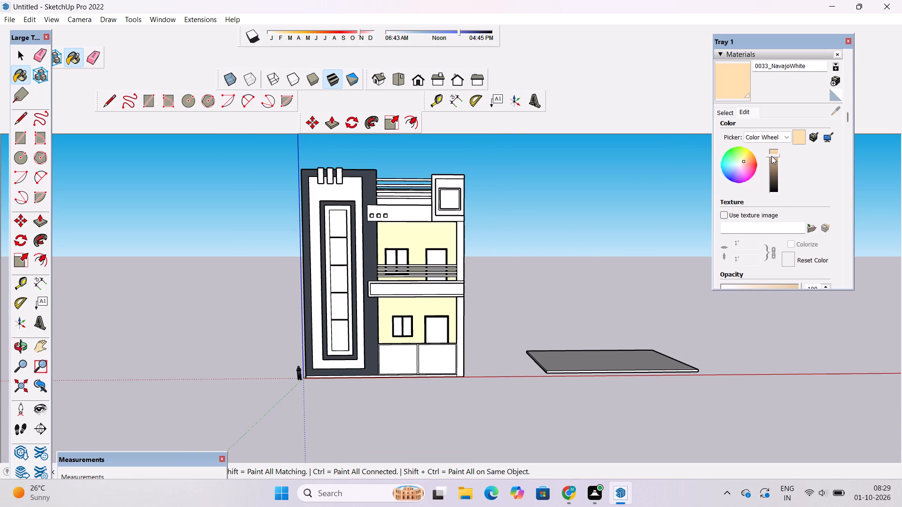
pyautogui.click(771, 156)
pyautogui.click(771, 164)
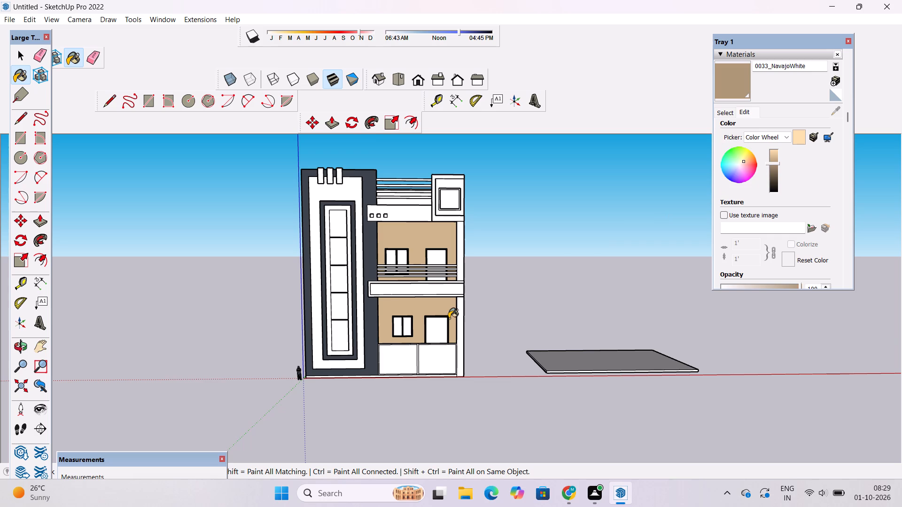
pyautogui.press('space')
pyautogui.press('o')
pyautogui.press('o')
# Examine the tan back walls, the balcony ceilings and the whole building from below.
pyautogui.click(17, 350)
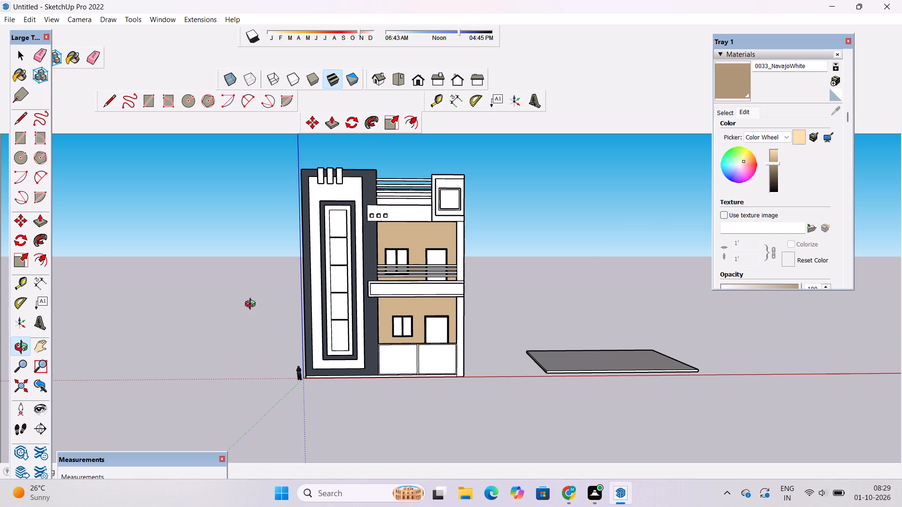
pyautogui.moveTo(378, 311); pyautogui.dragTo(391, 171)
pyautogui.scroll(4, 450, 245)
pyautogui.moveTo(451, 245); pyautogui.dragTo(390, 270)
pyautogui.scroll(-1, 390, 270)
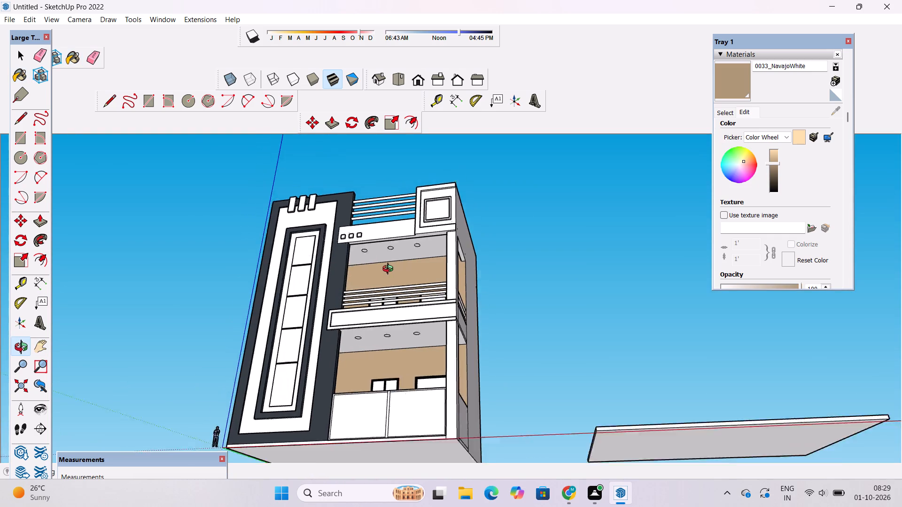
pyautogui.scroll(-4, 390, 270)
pyautogui.scroll(5, 390, 270)
pyautogui.scroll(-2, 390, 270)
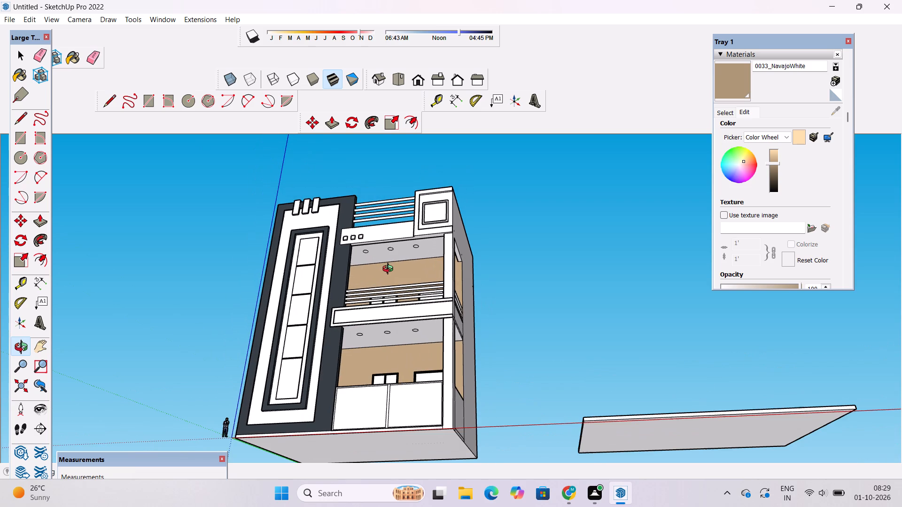
pyautogui.scroll(-3, 390, 270)
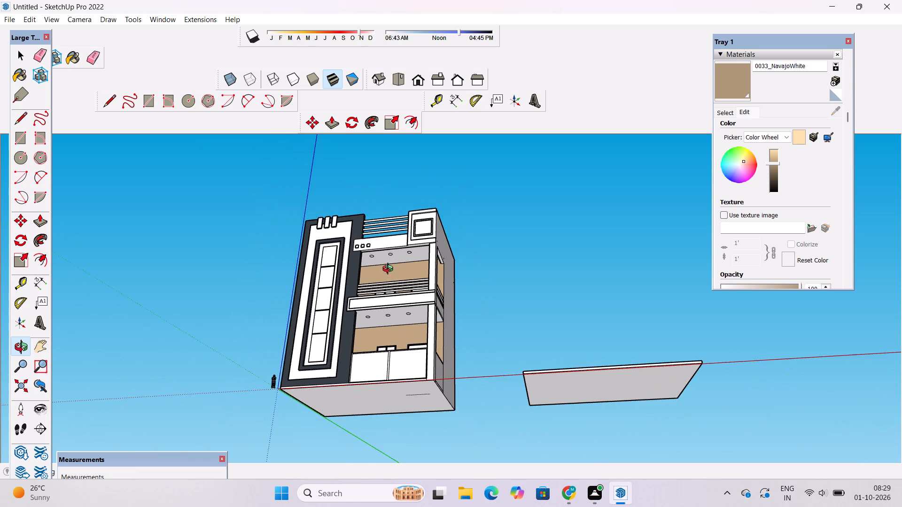
pyautogui.scroll(-2, 390, 270)
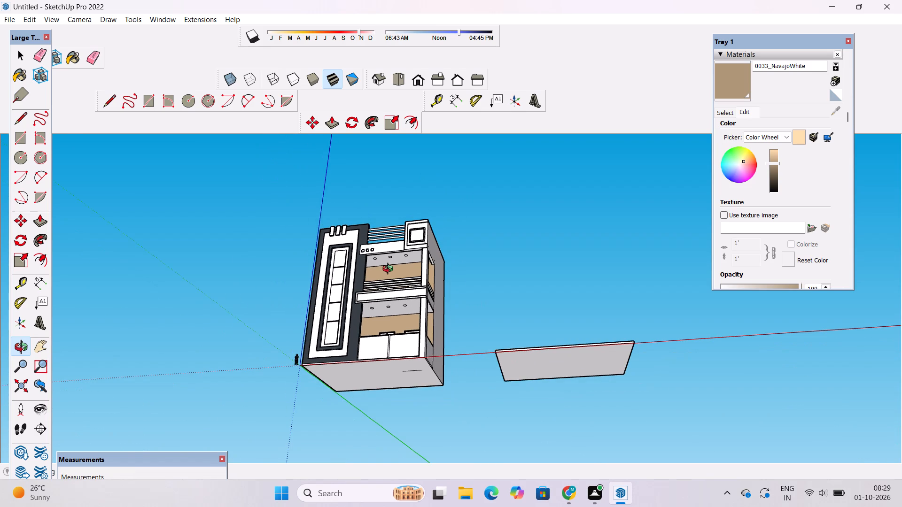
pyautogui.scroll(-5, 390, 270)
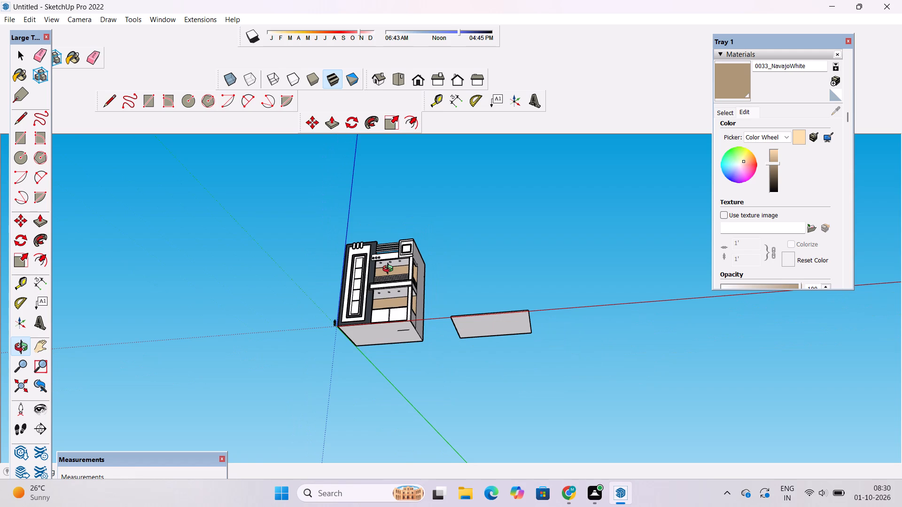
pyautogui.scroll(-4, 390, 270)
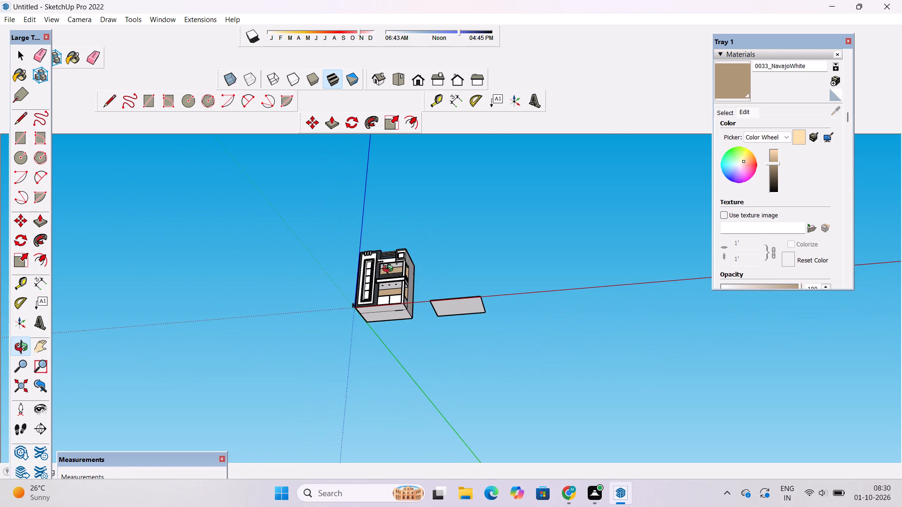
pyautogui.scroll(-6, 389, 258)
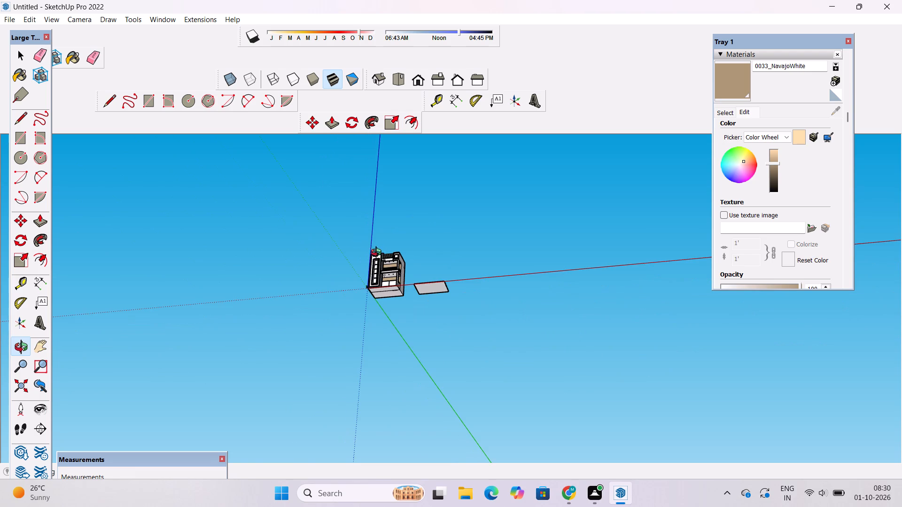
# Return to the Front view and examine the painted facade and its two tan wall areas.
pyautogui.click(411, 74)
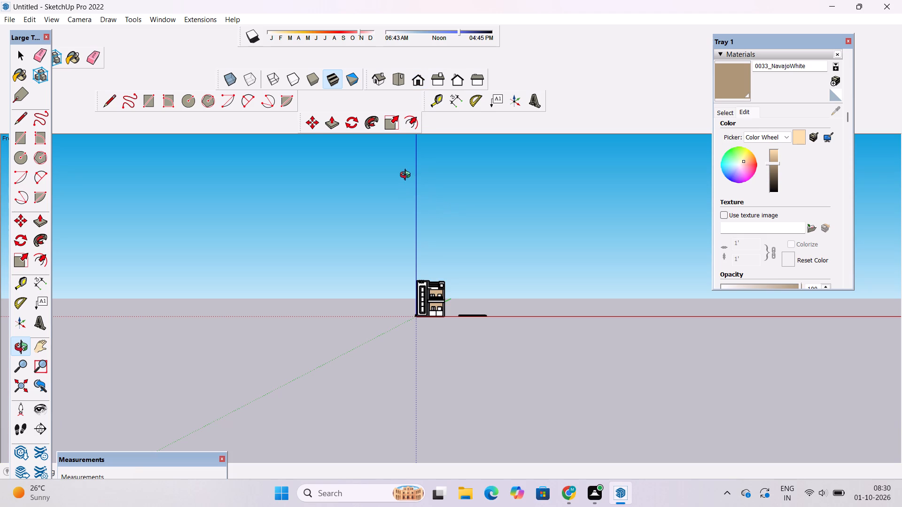
pyautogui.scroll(-1, 411, 206)
pyautogui.scroll(14, 435, 267)
pyautogui.moveTo(437, 269); pyautogui.dragTo(461, 330)
pyautogui.scroll(5, 482, 308)
pyautogui.scroll(5, 439, 301)
pyautogui.keyDown('shift'); pyautogui.moveTo(438, 300); pyautogui.dragTo(411, 383); pyautogui.keyUp('shift')
pyautogui.scroll(-2, 404, 333)
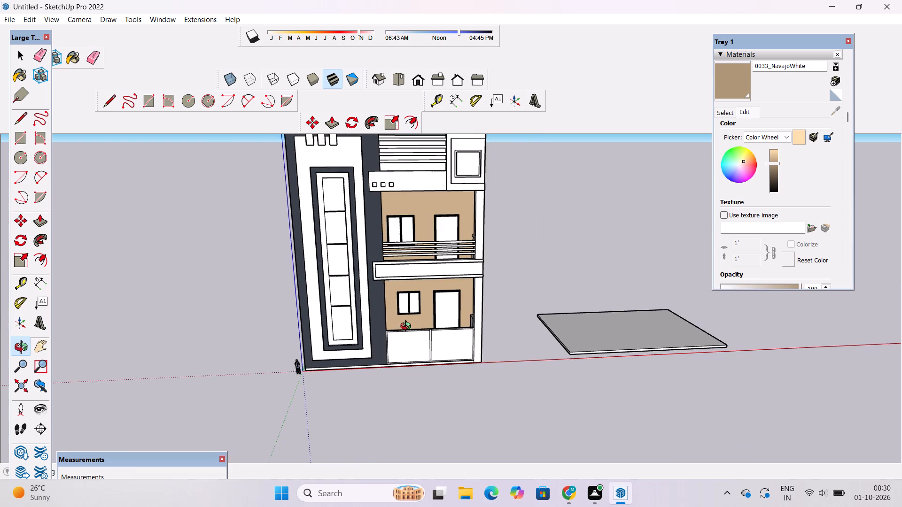
pyautogui.scroll(-2, 408, 327)
pyautogui.keyDown('shift'); pyautogui.moveTo(447, 257); pyautogui.dragTo(449, 352); pyautogui.keyUp('shift')
pyautogui.scroll(4, 449, 355)
pyautogui.moveTo(449, 355); pyautogui.dragTo(449, 333)
pyautogui.scroll(-4, 452, 314)
pyautogui.keyDown('shift'); pyautogui.moveTo(509, 274); pyautogui.dragTo(515, 331); pyautogui.keyUp('shift')
pyautogui.moveTo(517, 331); pyautogui.dragTo(364, 350)
# Examine the roof corner block's framed square panel, the adjoining roof railing and the parapet band with three small squares.
pyautogui.scroll(9, 470, 325)
pyautogui.keyDown('shift'); pyautogui.moveTo(459, 338); pyautogui.dragTo(465, 292); pyautogui.keyUp('shift')
pyautogui.scroll(9, 465, 292)
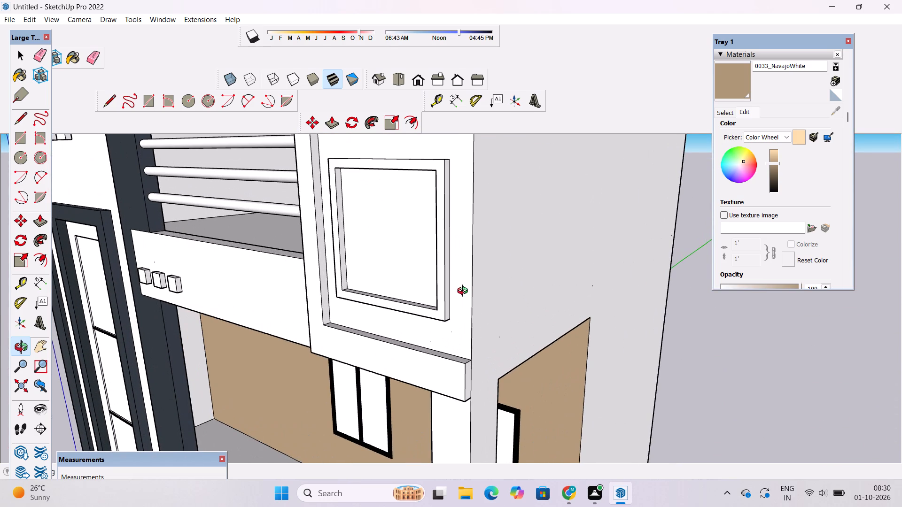
pyautogui.scroll(-2, 465, 292)
pyautogui.keyDown('shift'); pyautogui.moveTo(465, 292); pyautogui.dragTo(473, 329); pyautogui.keyUp('shift')
pyautogui.scroll(4, 444, 244)
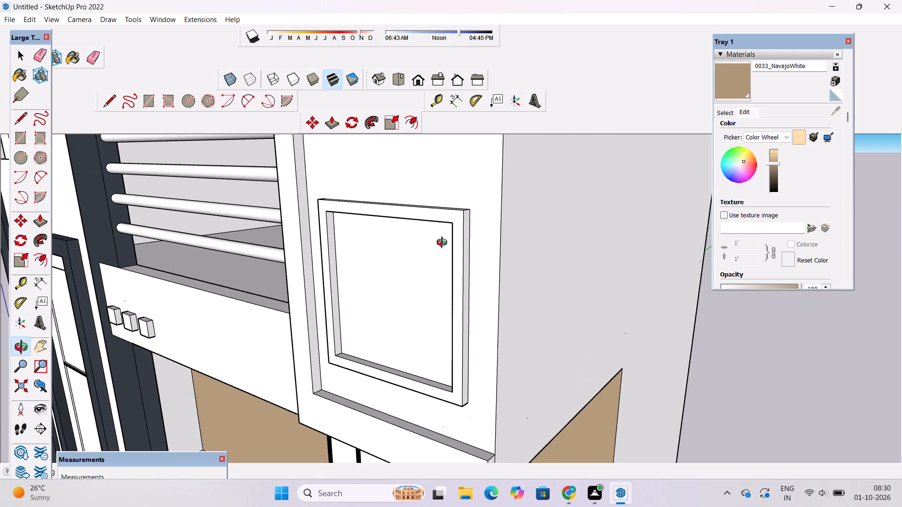
pyautogui.keyDown('shift'); pyautogui.moveTo(436, 253); pyautogui.dragTo(455, 314); pyautogui.keyUp('shift')
pyautogui.moveTo(445, 321); pyautogui.dragTo(545, 277)
pyautogui.moveTo(450, 373); pyautogui.dragTo(523, 323)
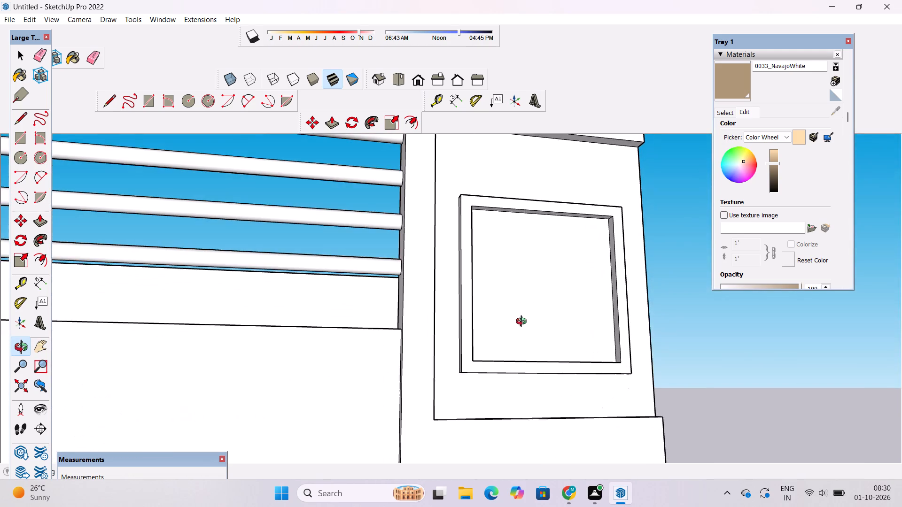
pyautogui.moveTo(523, 323); pyautogui.dragTo(381, 312)
pyautogui.scroll(-6, 381, 310)
pyautogui.keyDown('shift'); pyautogui.moveTo(381, 310); pyautogui.dragTo(589, 287); pyautogui.keyUp('shift')
pyautogui.scroll(-6, 589, 287)
pyautogui.moveTo(589, 287); pyautogui.dragTo(584, 292)
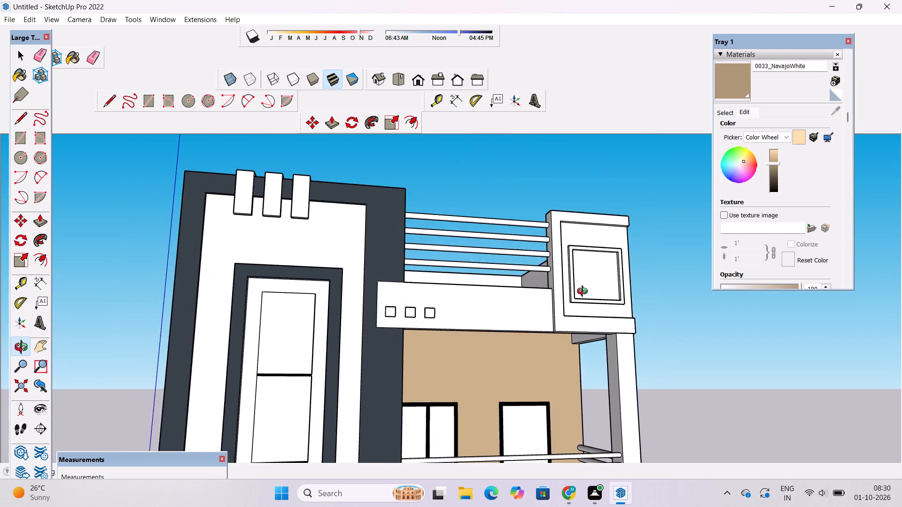
pyautogui.moveTo(584, 292); pyautogui.dragTo(571, 302)
pyautogui.moveTo(570, 302); pyautogui.dragTo(510, 312)
pyautogui.scroll(-2, 507, 311)
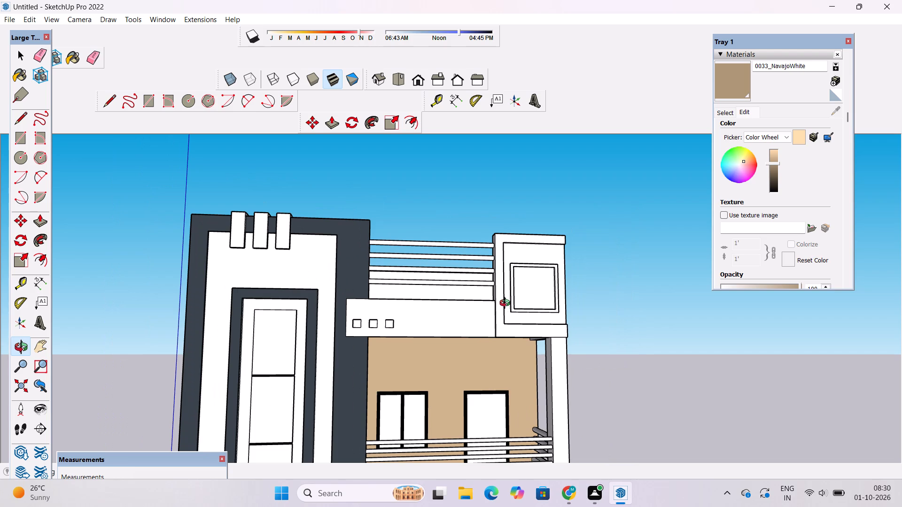
pyautogui.scroll(2, 507, 302)
pyautogui.keyDown('shift'); pyautogui.moveTo(529, 297); pyautogui.dragTo(462, 302); pyautogui.keyUp('shift')
pyautogui.moveTo(459, 314); pyautogui.dragTo(456, 355)
pyautogui.scroll(3, 459, 348)
pyautogui.keyDown('shift'); pyautogui.moveTo(458, 340); pyautogui.dragTo(472, 312); pyautogui.keyUp('shift')
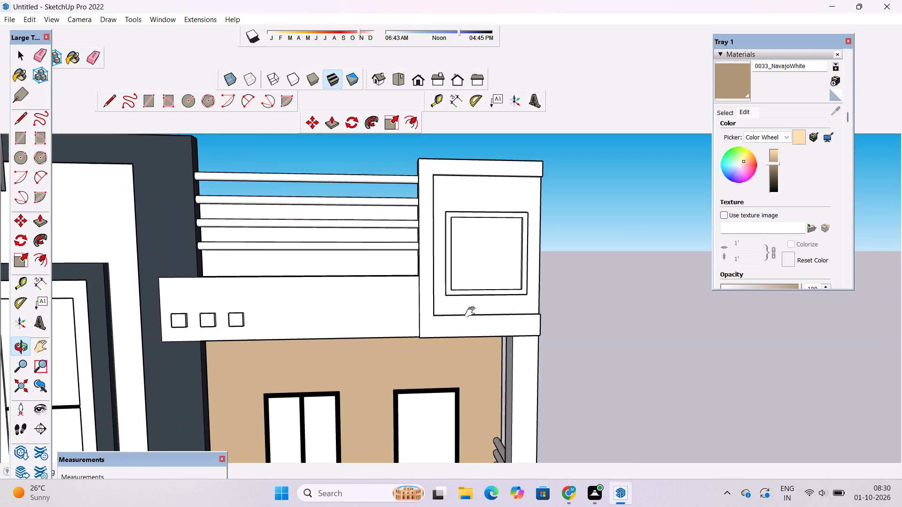
pyautogui.keyDown('shift'); pyautogui.moveTo(472, 312); pyautogui.dragTo(473, 312); pyautogui.keyUp('shift')
pyautogui.scroll(-6, 479, 297)
pyautogui.moveTo(422, 306); pyautogui.dragTo(562, 330)
pyautogui.moveTo(506, 322); pyautogui.dragTo(403, 342)
pyautogui.keyDown('shift'); pyautogui.moveTo(403, 342); pyautogui.dragTo(442, 344); pyautogui.keyUp('shift')
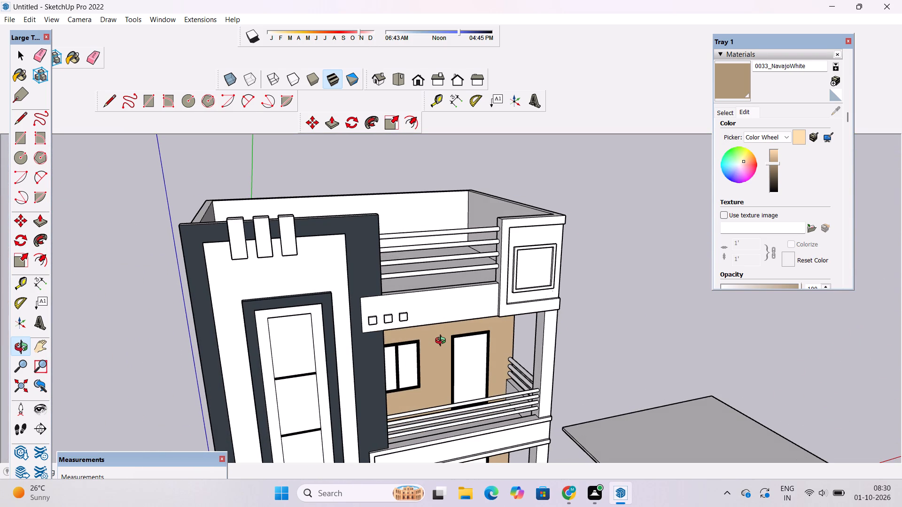
# Examine the tower's top edge, its three projecting fins and the roof terrace from above.
pyautogui.scroll(-7, 358, 353)
pyautogui.keyDown('shift'); pyautogui.moveTo(364, 356); pyautogui.dragTo(385, 264); pyautogui.keyUp('shift')
pyautogui.scroll(3, 397, 258)
pyautogui.moveTo(326, 291); pyautogui.dragTo(343, 368)
pyautogui.scroll(4, 393, 310)
pyautogui.keyDown('shift'); pyautogui.moveTo(431, 282); pyautogui.dragTo(389, 362); pyautogui.keyUp('shift')
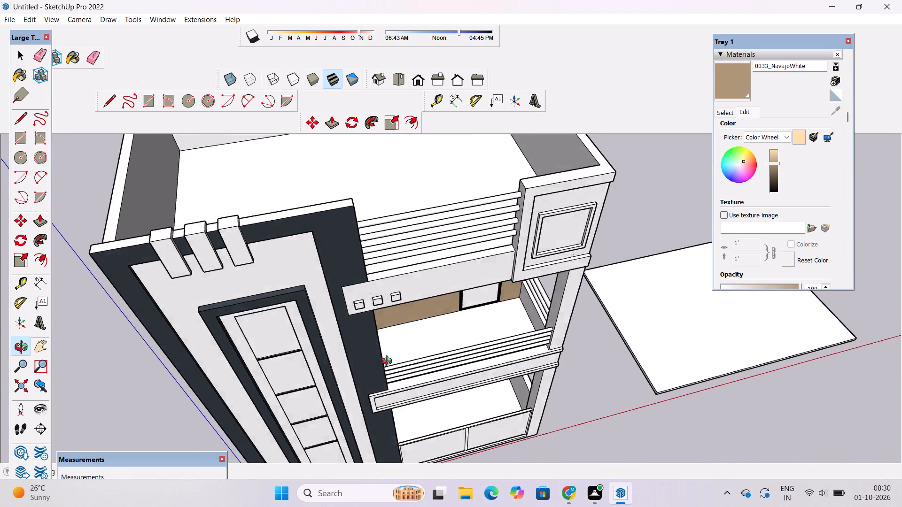
pyautogui.keyDown('shift'); pyautogui.moveTo(389, 362); pyautogui.dragTo(372, 370); pyautogui.keyUp('shift')
pyautogui.keyDown('shift'); pyautogui.moveTo(296, 271); pyautogui.dragTo(342, 350); pyautogui.keyUp('shift')
pyautogui.moveTo(342, 353); pyautogui.dragTo(356, 299)
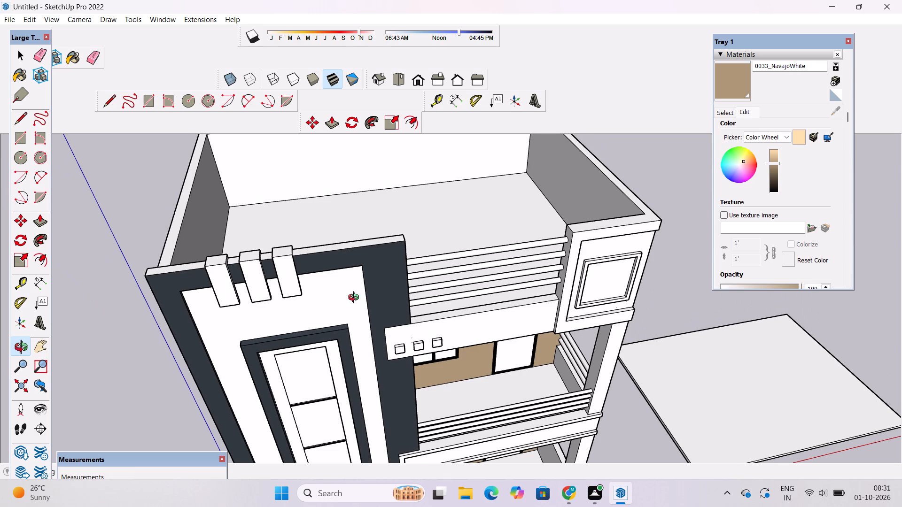
pyautogui.scroll(-4, 358, 287)
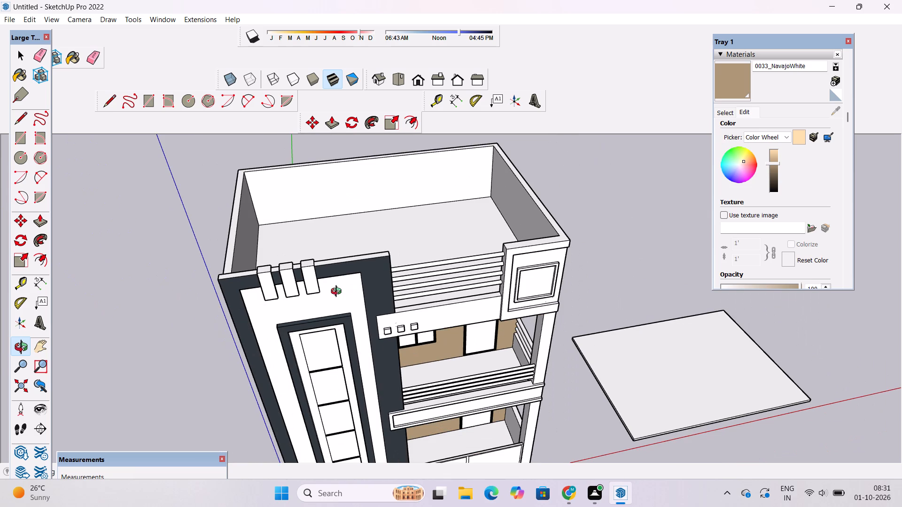
# Examine the tower's top edge and its three projecting fins from above, from several angles around the front.
pyautogui.keyDown('shift'); pyautogui.moveTo(338, 292); pyautogui.dragTo(322, 347); pyautogui.keyUp('shift')
pyautogui.moveTo(290, 351); pyautogui.dragTo(467, 340)
pyautogui.keyDown('shift'); pyautogui.moveTo(461, 359); pyautogui.dragTo(438, 298); pyautogui.keyUp('shift')
pyautogui.scroll(3, 449, 330)
pyautogui.moveTo(492, 342); pyautogui.dragTo(392, 339)
pyautogui.scroll(-5, 383, 335)
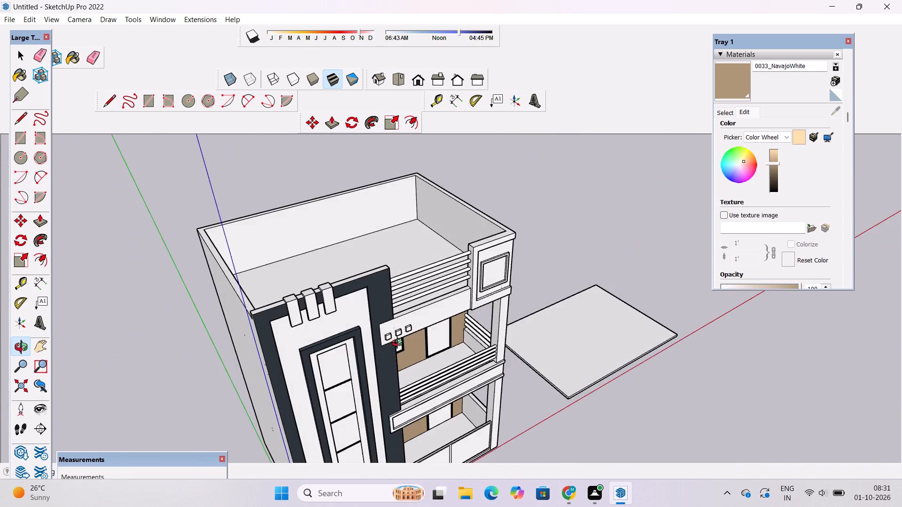
pyautogui.moveTo(420, 350); pyautogui.dragTo(305, 350)
pyautogui.scroll(4, 309, 251)
pyautogui.keyDown('shift'); pyautogui.moveTo(314, 261); pyautogui.dragTo(340, 309); pyautogui.keyUp('shift')
pyautogui.scroll(-3, 310, 323)
pyautogui.scroll(4, 304, 324)
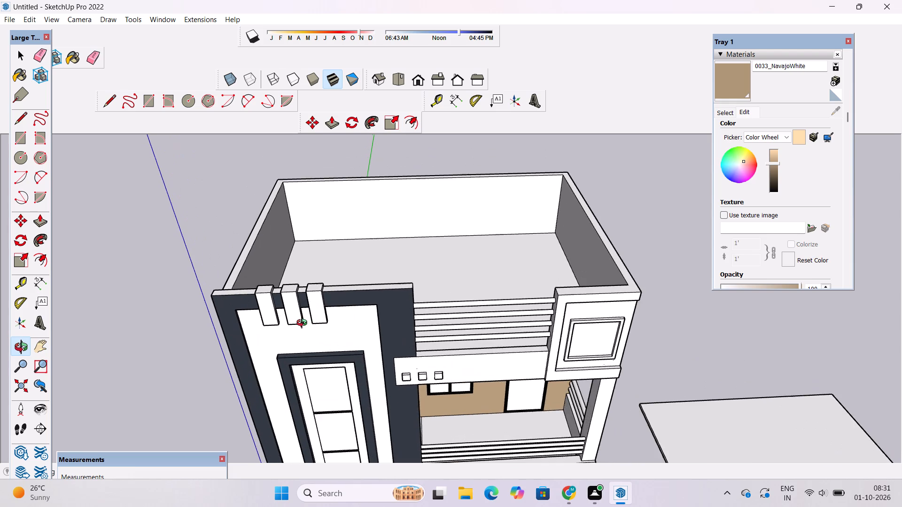
pyautogui.scroll(4, 303, 324)
pyautogui.moveTo(303, 324); pyautogui.dragTo(350, 323)
pyautogui.scroll(-3, 320, 330)
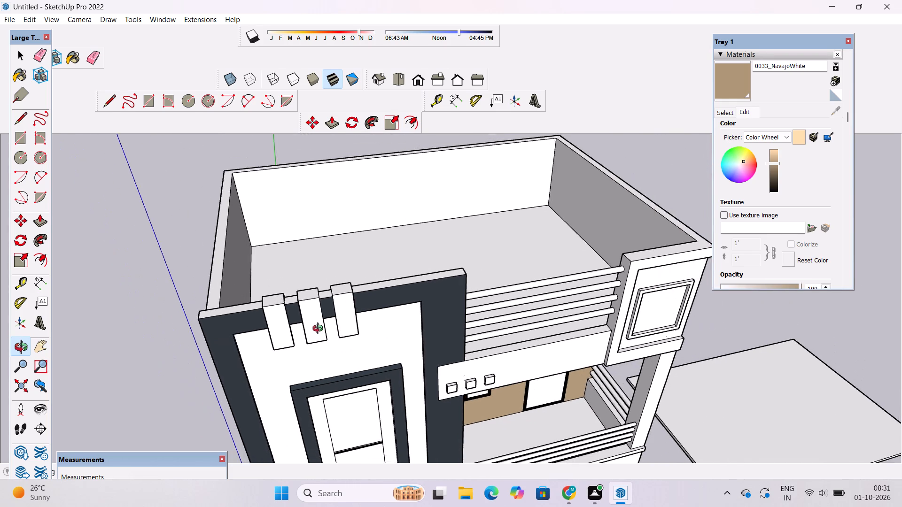
pyautogui.scroll(-1, 320, 330)
pyautogui.moveTo(278, 332); pyautogui.dragTo(355, 332)
pyautogui.scroll(-5, 355, 332)
pyautogui.moveTo(361, 350); pyautogui.dragTo(361, 332)
pyautogui.scroll(7, 361, 330)
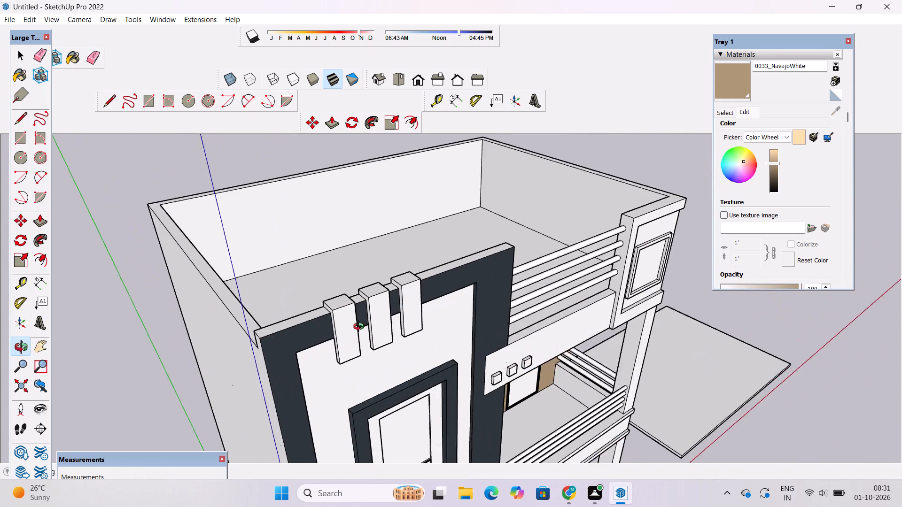
pyautogui.scroll(3, 361, 328)
pyautogui.keyDown('shift'); pyautogui.moveTo(433, 331); pyautogui.dragTo(361, 345); pyautogui.keyUp('shift')
pyautogui.moveTo(376, 352); pyautogui.dragTo(332, 355)
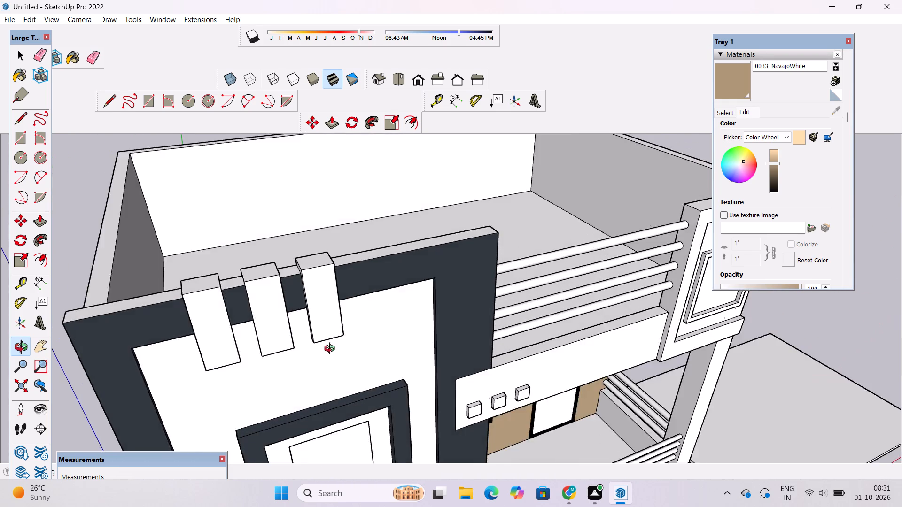
pyautogui.scroll(-6, 332, 350)
pyautogui.keyDown('shift'); pyautogui.moveTo(389, 347); pyautogui.dragTo(329, 361); pyautogui.keyUp('shift')
pyautogui.scroll(-5, 329, 355)
pyautogui.scroll(10, 269, 351)
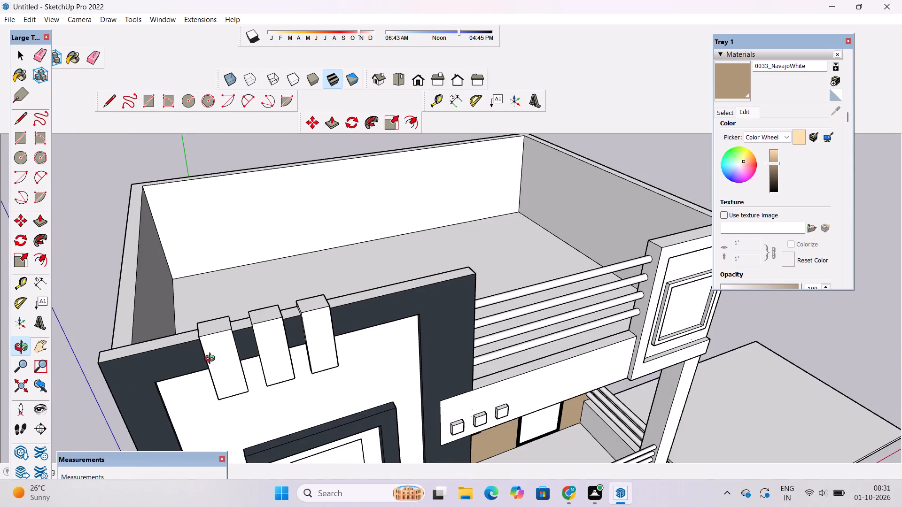
# Examine the roof terrace, its front railing, the parapet band and the framed corner block from above and from the front.
pyautogui.moveTo(206, 361); pyautogui.dragTo(348, 338)
pyautogui.scroll(-5, 354, 333)
pyautogui.moveTo(380, 363); pyautogui.dragTo(284, 365)
pyautogui.scroll(4, 444, 316)
pyautogui.moveTo(540, 313); pyautogui.dragTo(428, 330)
pyautogui.scroll(-5, 490, 318)
pyautogui.moveTo(543, 320); pyautogui.dragTo(473, 329)
pyautogui.scroll(4, 468, 330)
pyautogui.moveTo(365, 349); pyautogui.dragTo(389, 332)
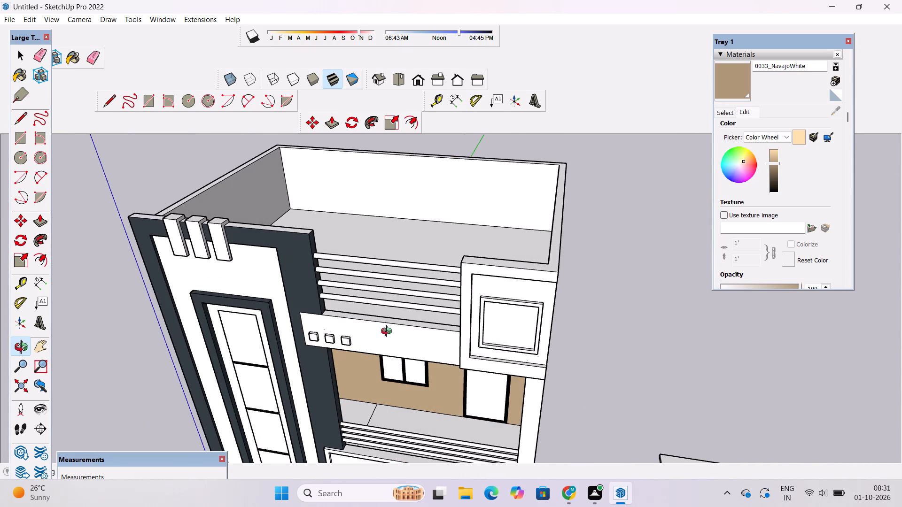
pyautogui.moveTo(389, 332); pyautogui.dragTo(417, 361)
pyautogui.scroll(-5, 420, 354)
pyautogui.moveTo(488, 362); pyautogui.dragTo(475, 362)
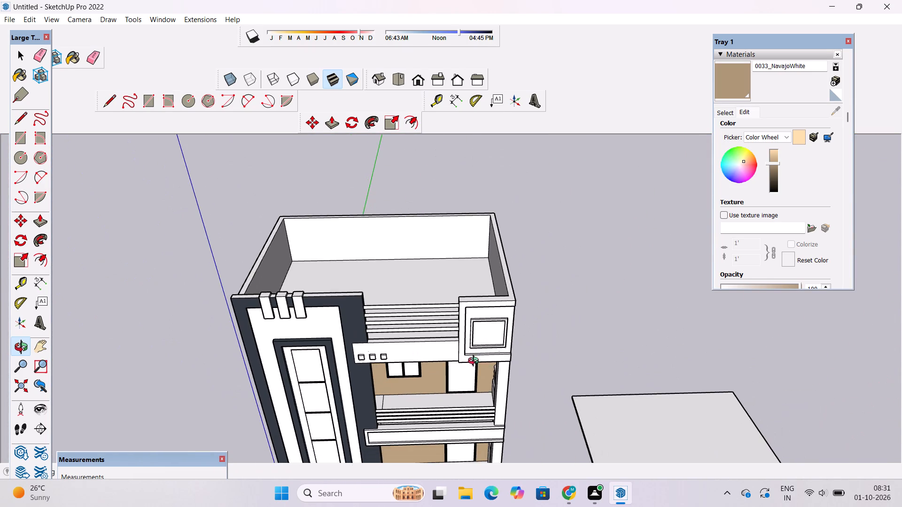
pyautogui.moveTo(475, 362); pyautogui.dragTo(440, 364)
pyautogui.scroll(5, 501, 340)
pyautogui.scroll(-2, 497, 353)
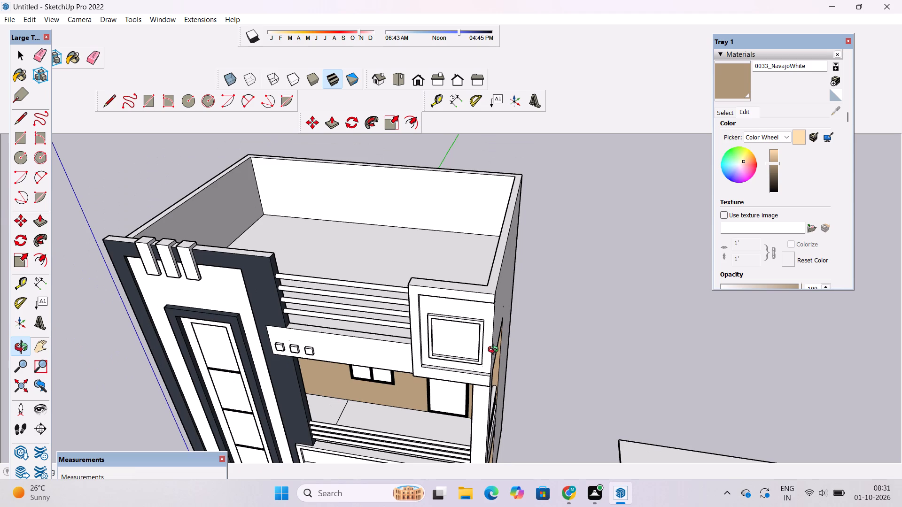
pyautogui.scroll(3, 487, 361)
pyautogui.moveTo(543, 349); pyautogui.dragTo(435, 344)
pyautogui.moveTo(417, 349); pyautogui.dragTo(563, 268)
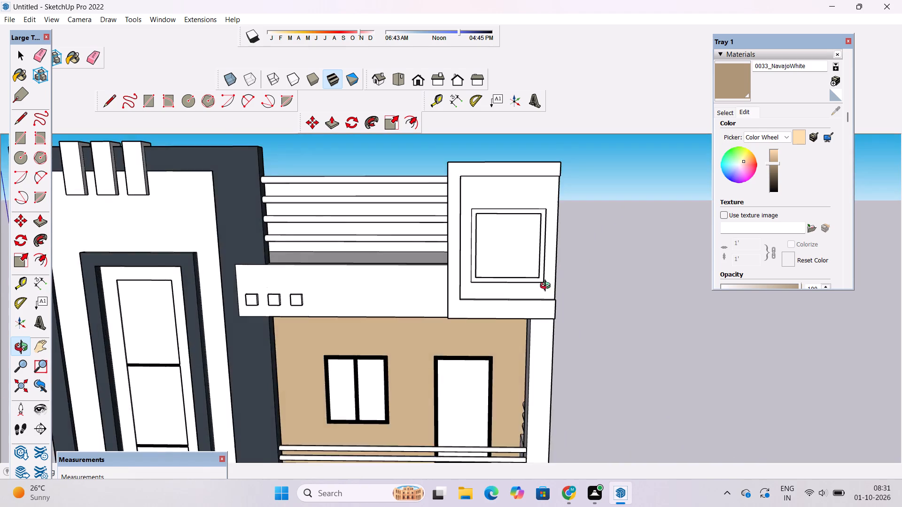
# Paint the upper balcony's far end wall and the adjoining inner tower return with the tan 0033_NavajoWhite material.
pyautogui.scroll(-6, 539, 292)
pyautogui.moveTo(540, 342); pyautogui.dragTo(392, 367)
pyautogui.moveTo(523, 362); pyautogui.dragTo(457, 387)
pyautogui.keyDown('shift'); pyautogui.moveTo(445, 388); pyautogui.dragTo(435, 331); pyautogui.keyUp('shift')
pyautogui.moveTo(494, 331); pyautogui.dragTo(449, 309)
pyautogui.scroll(4, 448, 328)
pyautogui.moveTo(468, 353); pyautogui.dragTo(460, 353)
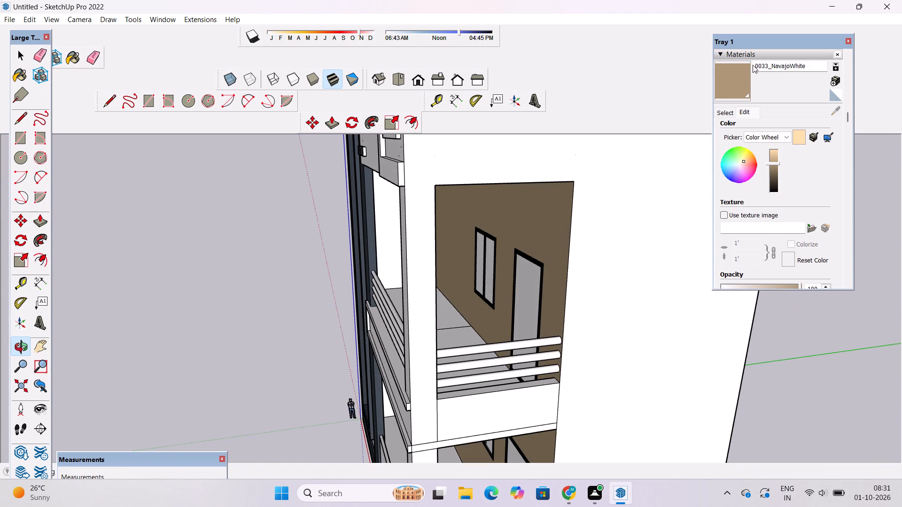
pyautogui.click(723, 89)
pyautogui.scroll(7, 483, 278)
pyautogui.click(386, 233)
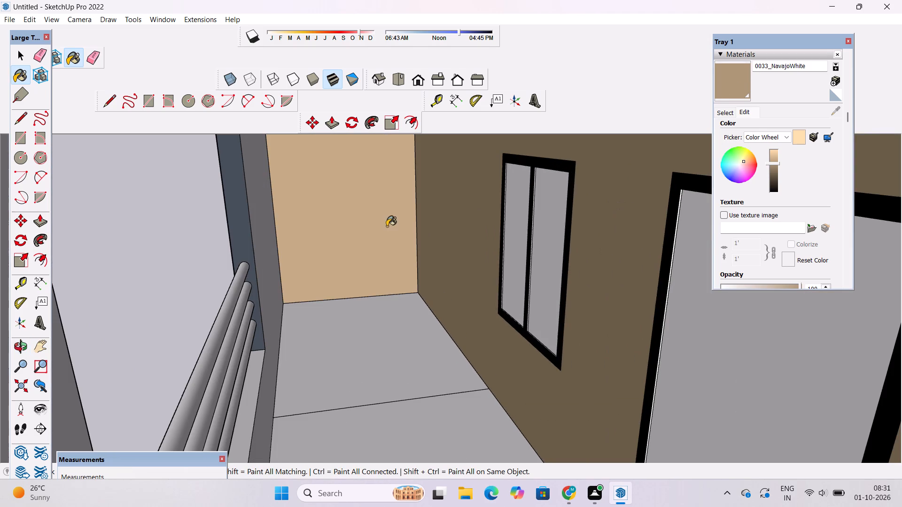
pyautogui.click(268, 284)
# Paint the ground-floor balcony's far end wall and its adjoining inner tower return with the tan 0033_NavajoWhite material.
pyautogui.scroll(-13, 364, 230)
pyautogui.scroll(1, 376, 223)
pyautogui.scroll(-4, 377, 223)
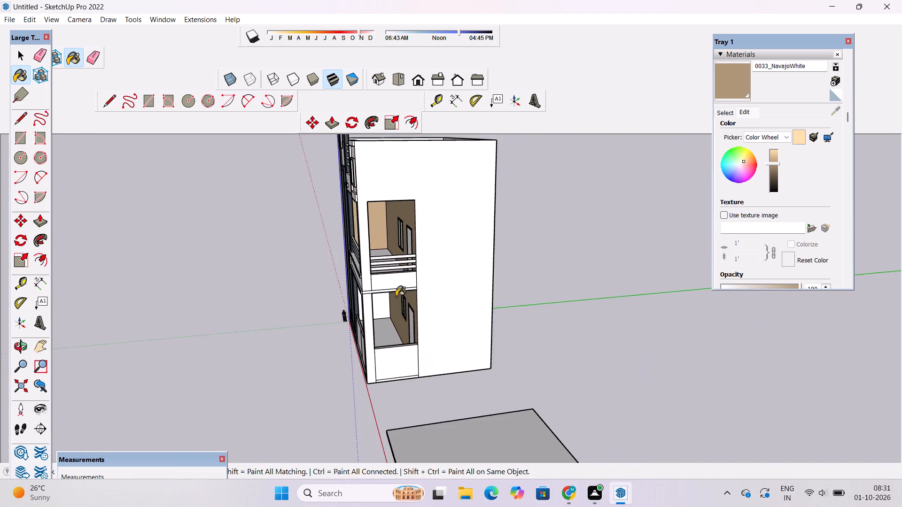
pyautogui.scroll(17, 396, 314)
pyautogui.click(318, 277)
pyautogui.click(168, 326)
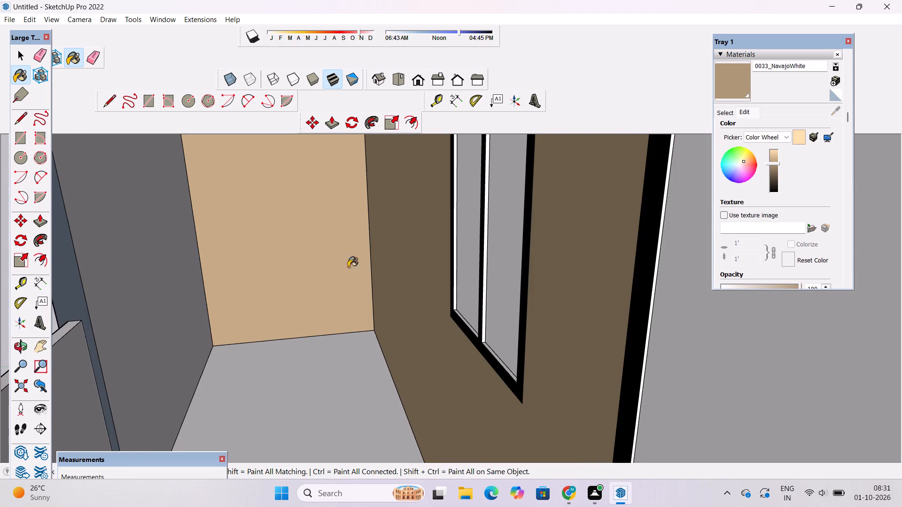
# Examine the balcony walls, the tower front and the building's two outer sides for unpainted surfaces.
pyautogui.scroll(-8, 364, 261)
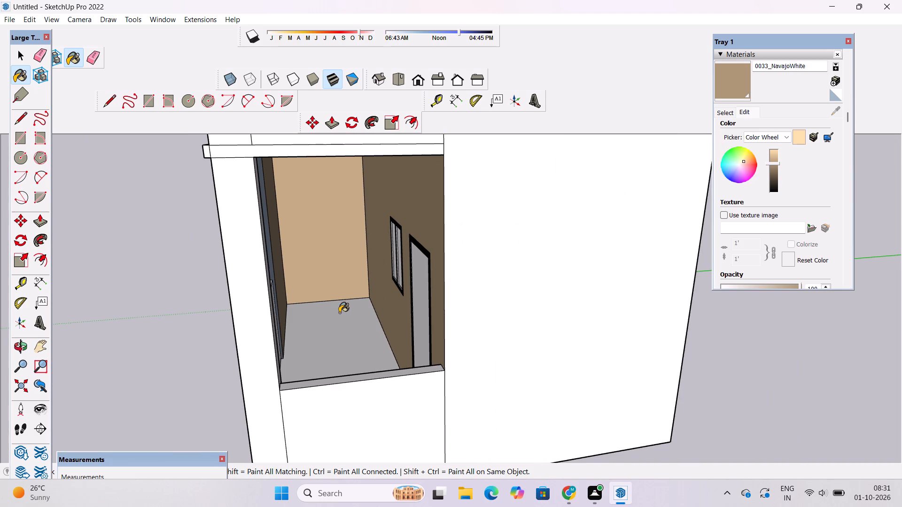
pyautogui.press('o')
pyautogui.scroll(-7, 344, 312)
pyautogui.moveTo(301, 331); pyautogui.dragTo(450, 337)
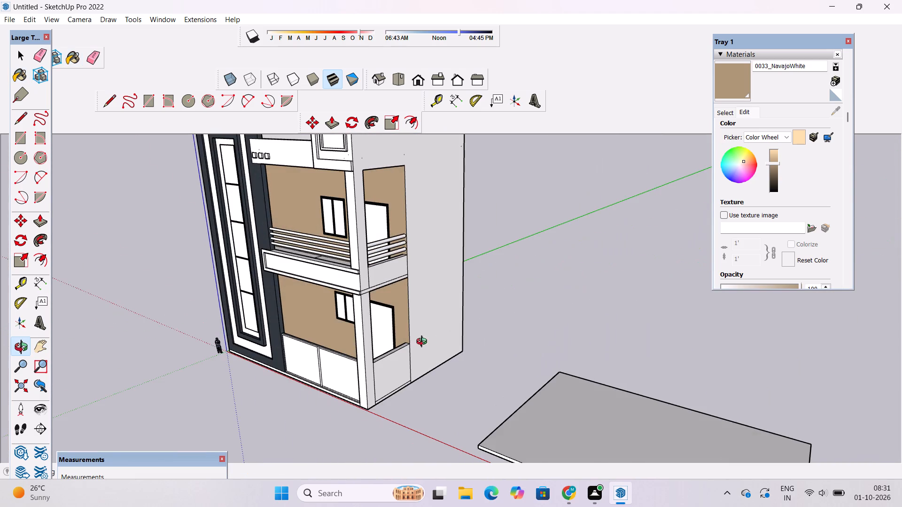
pyautogui.keyDown('shift'); pyautogui.moveTo(407, 352); pyautogui.dragTo(395, 319); pyautogui.keyUp('shift')
pyautogui.scroll(4, 311, 353)
pyautogui.moveTo(311, 353); pyautogui.dragTo(740, 290)
pyautogui.moveTo(720, 305); pyautogui.dragTo(568, 347)
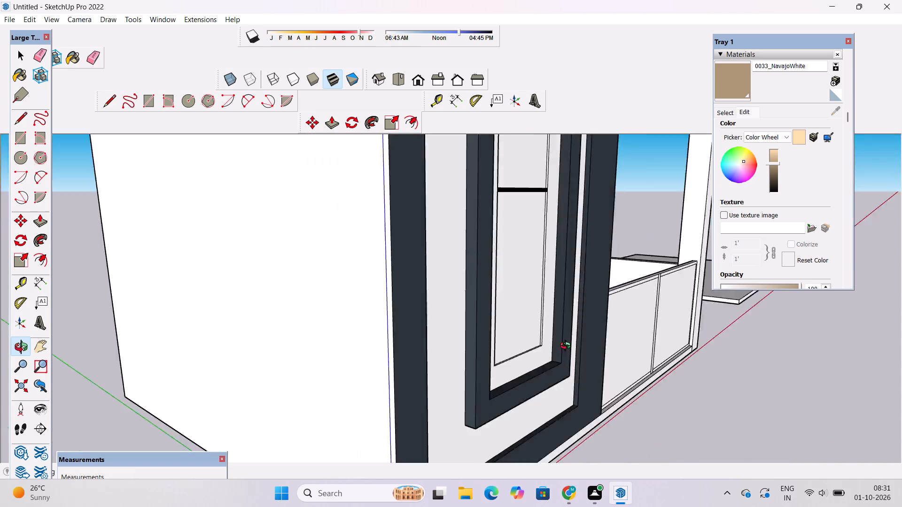
pyautogui.moveTo(568, 347); pyautogui.dragTo(380, 365)
pyautogui.scroll(-6, 437, 344)
pyautogui.moveTo(647, 342); pyautogui.dragTo(460, 343)
pyautogui.scroll(-6, 457, 340)
pyautogui.moveTo(552, 362); pyautogui.dragTo(407, 361)
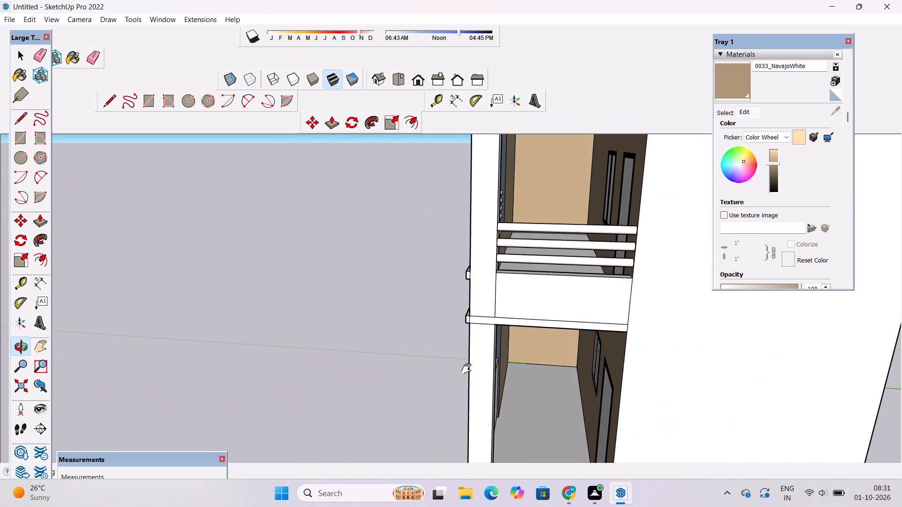
# Examine the ground-floor balcony through its side opening, including the inner tower return, floor and parapet walls.
pyautogui.keyDown('shift'); pyautogui.moveTo(468, 369); pyautogui.dragTo(466, 344); pyautogui.keyUp('shift')
pyautogui.moveTo(581, 385); pyautogui.dragTo(515, 399)
pyautogui.keyDown('shift'); pyautogui.moveTo(504, 405); pyautogui.dragTo(522, 363); pyautogui.keyUp('shift')
pyautogui.moveTo(533, 387); pyautogui.dragTo(515, 402)
pyautogui.scroll(1, 502, 402)
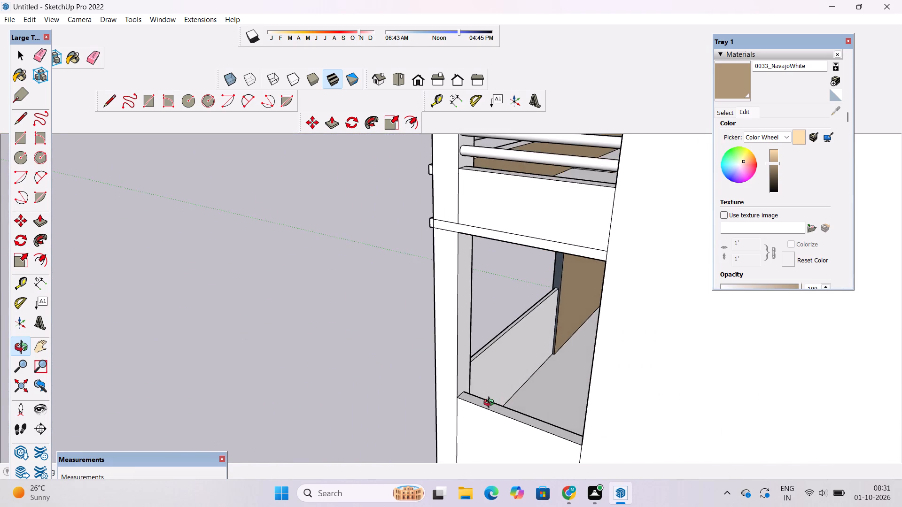
pyautogui.moveTo(491, 404); pyautogui.dragTo(529, 412)
pyautogui.moveTo(529, 412); pyautogui.dragTo(508, 395)
pyautogui.keyDown('shift'); pyautogui.moveTo(490, 380); pyautogui.dragTo(500, 404); pyautogui.keyUp('shift')
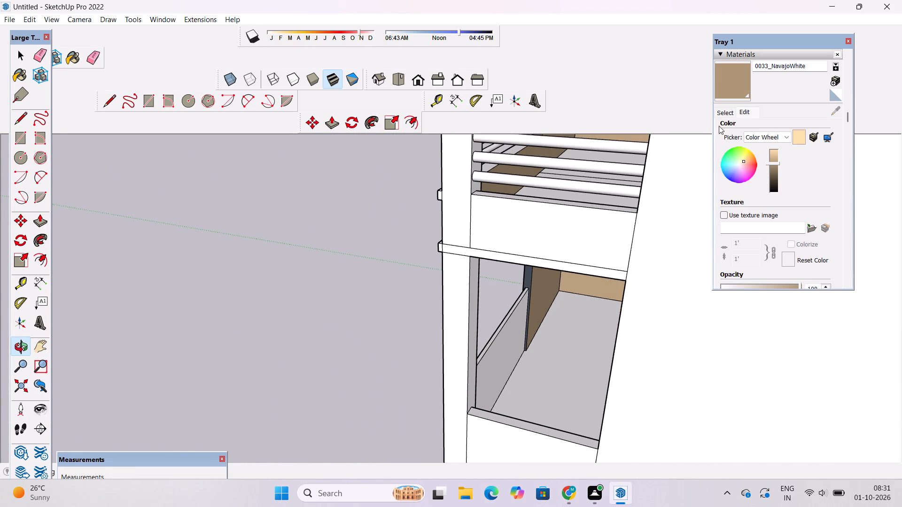
pyautogui.scroll(-1, 505, 359)
pyautogui.moveTo(509, 373); pyautogui.dragTo(518, 300)
pyautogui.moveTo(526, 313); pyautogui.dragTo(497, 336)
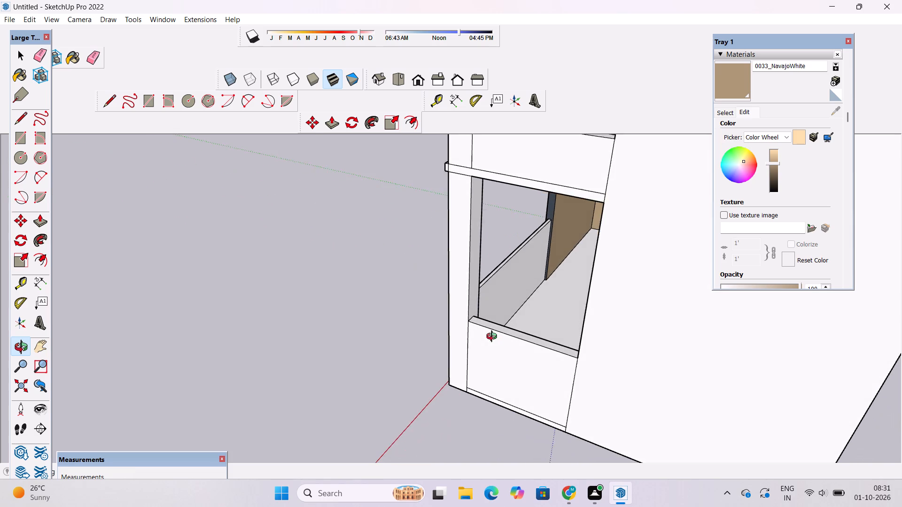
pyautogui.scroll(2, 494, 338)
pyautogui.moveTo(527, 335); pyautogui.dragTo(498, 333)
pyautogui.moveTo(497, 330); pyautogui.dragTo(504, 354)
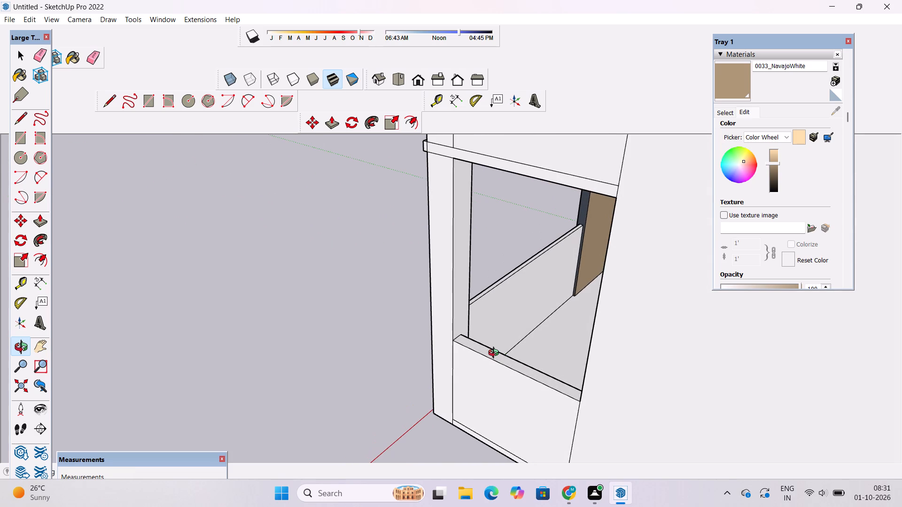
pyautogui.press('o')
pyautogui.scroll(-4, 494, 354)
pyautogui.moveTo(482, 359); pyautogui.dragTo(548, 355)
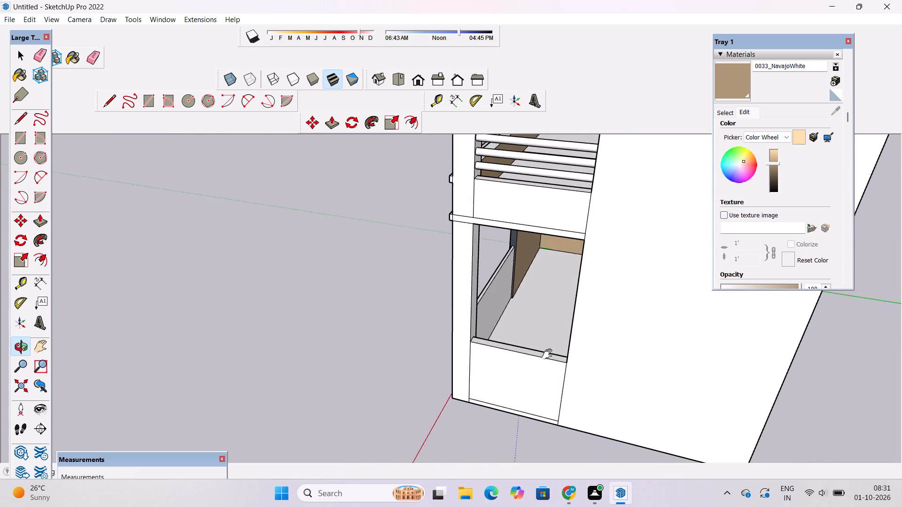
pyautogui.keyDown('shift'); pyautogui.moveTo(549, 354); pyautogui.dragTo(539, 361); pyautogui.keyUp('shift')
# Examine the painted facade and both balcony levels from the front, from low angles and from the side.
pyautogui.scroll(-4, 529, 361)
pyautogui.keyDown('shift'); pyautogui.click(496, 363); pyautogui.keyUp('shift')
pyautogui.scroll(-5, 496, 358)
pyautogui.keyDown('shift'); pyautogui.moveTo(505, 351); pyautogui.dragTo(490, 379); pyautogui.keyUp('shift')
pyautogui.moveTo(484, 385); pyautogui.dragTo(570, 336)
pyautogui.scroll(5, 519, 361)
pyautogui.moveTo(493, 374); pyautogui.dragTo(550, 347)
pyautogui.scroll(3, 521, 366)
pyautogui.moveTo(445, 380); pyautogui.dragTo(612, 330)
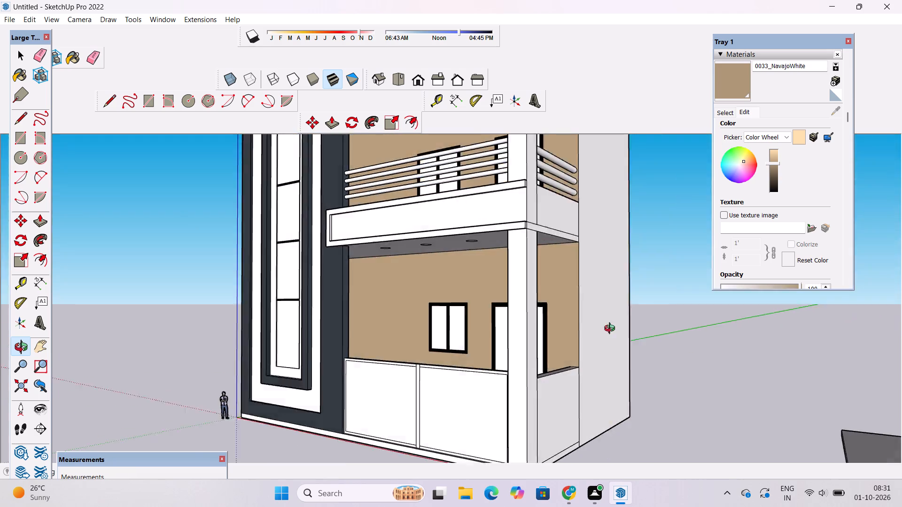
pyautogui.moveTo(612, 330); pyautogui.dragTo(806, 253)
pyautogui.scroll(-4, 556, 336)
pyautogui.moveTo(572, 314); pyautogui.dragTo(438, 356)
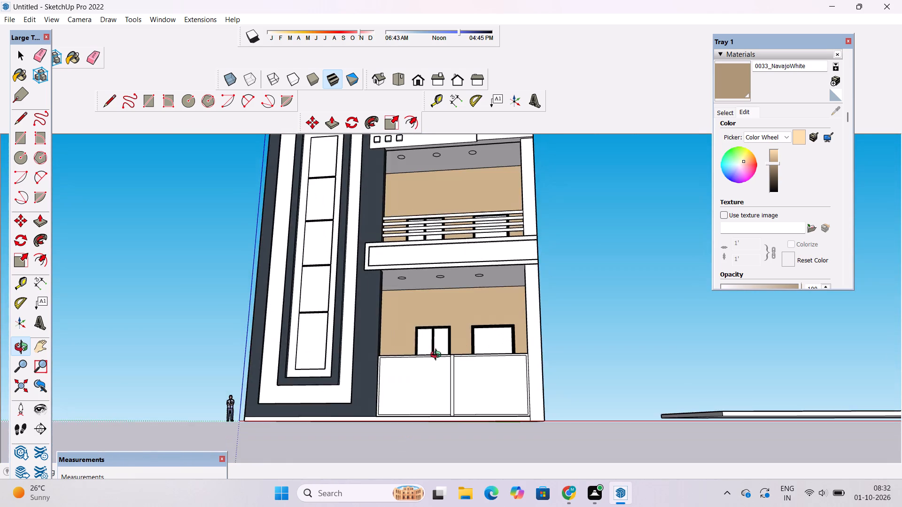
pyautogui.scroll(-2, 482, 330)
pyautogui.moveTo(544, 327); pyautogui.dragTo(441, 346)
pyautogui.scroll(-4, 468, 335)
pyautogui.moveTo(603, 321); pyautogui.dragTo(530, 355)
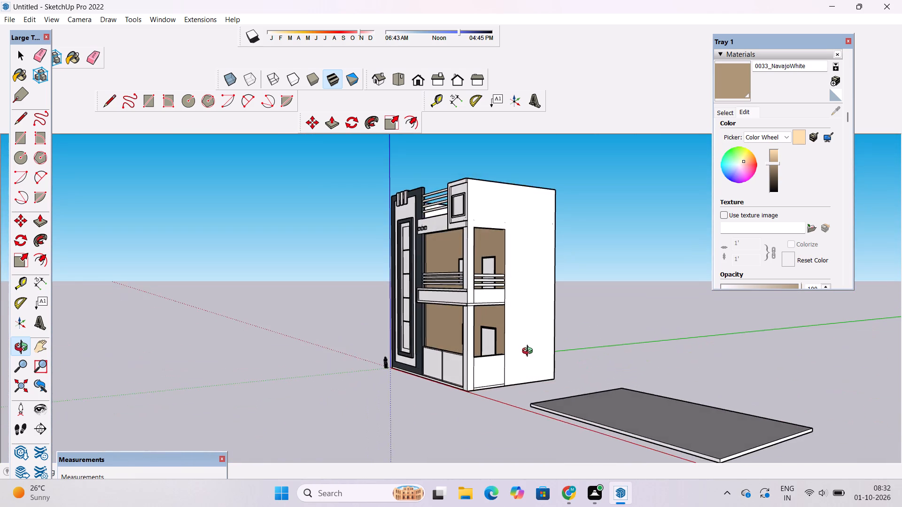
# Examine the two balcony ceilings with their round light outlines and the whole facade from below.
pyautogui.scroll(3, 525, 341)
pyautogui.moveTo(412, 353); pyautogui.dragTo(588, 359)
pyautogui.keyDown('shift'); pyautogui.moveTo(382, 359); pyautogui.dragTo(412, 324); pyautogui.keyUp('shift')
pyautogui.moveTo(423, 293); pyautogui.dragTo(504, 110)
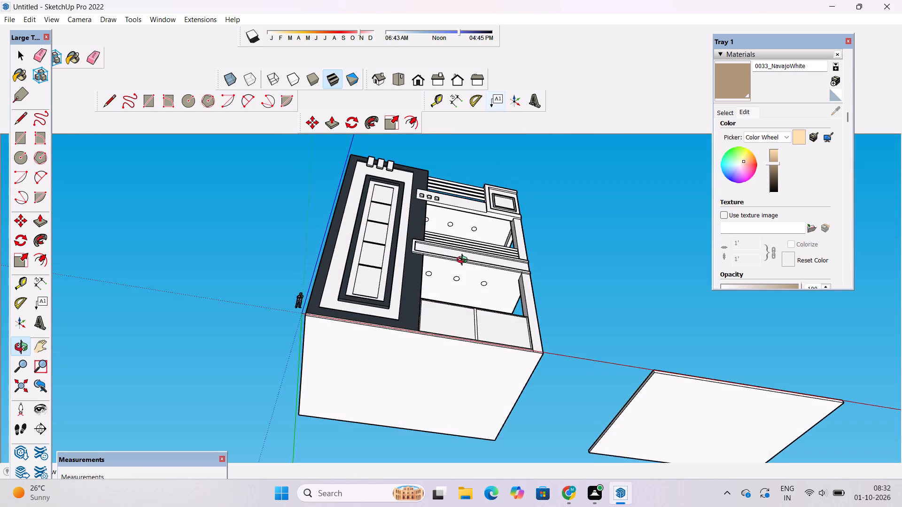
pyautogui.moveTo(464, 261); pyautogui.dragTo(401, 309)
pyautogui.keyDown('shift'); pyautogui.moveTo(436, 277); pyautogui.dragTo(421, 318); pyautogui.keyUp('shift')
pyautogui.scroll(5, 436, 276)
pyautogui.keyDown('shift'); pyautogui.moveTo(470, 267); pyautogui.dragTo(451, 328); pyautogui.keyUp('shift')
pyautogui.moveTo(451, 328); pyautogui.dragTo(414, 278)
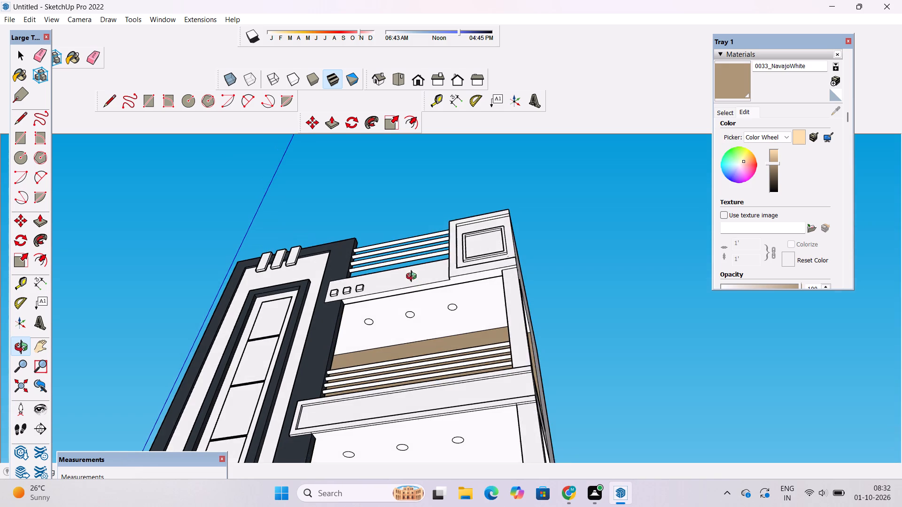
pyautogui.moveTo(416, 315); pyautogui.dragTo(434, 294)
pyautogui.keyDown('shift'); pyautogui.moveTo(427, 311); pyautogui.dragTo(434, 293); pyautogui.keyUp('shift')
pyautogui.scroll(-4, 434, 293)
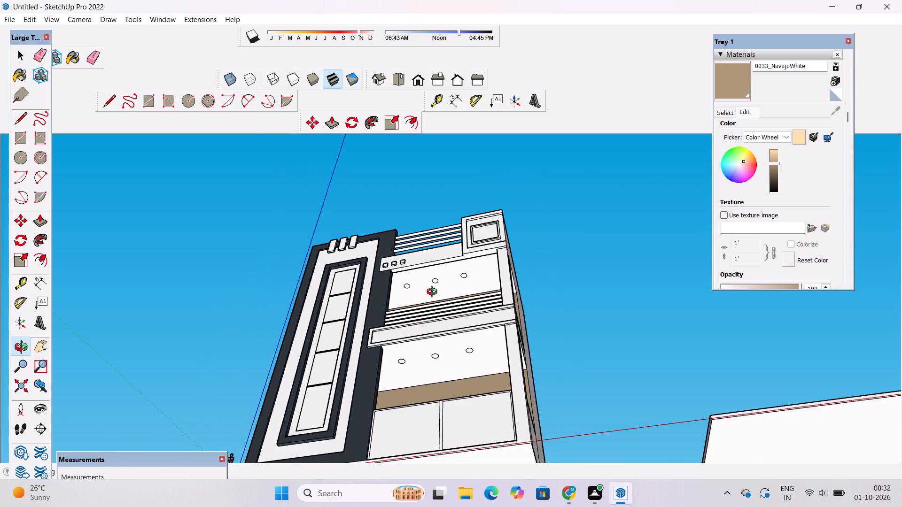
pyautogui.moveTo(437, 291); pyautogui.dragTo(441, 305)
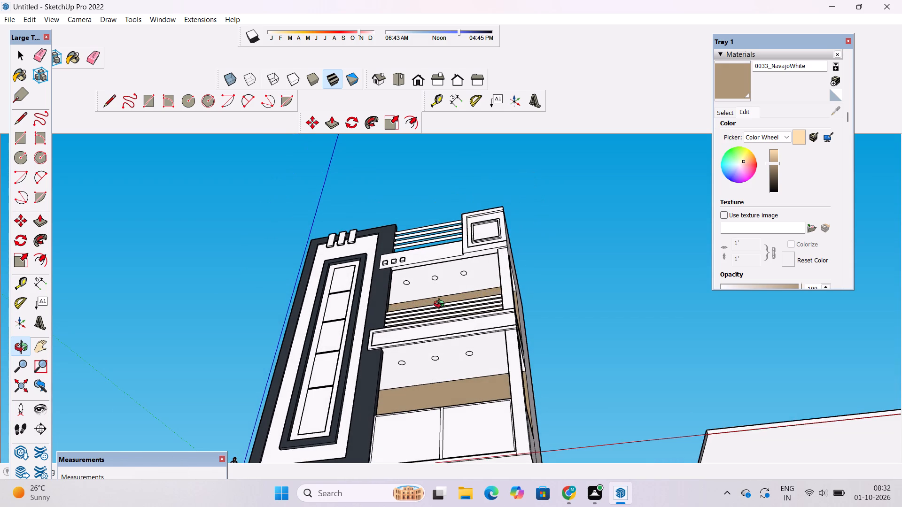
pyautogui.scroll(1, 441, 305)
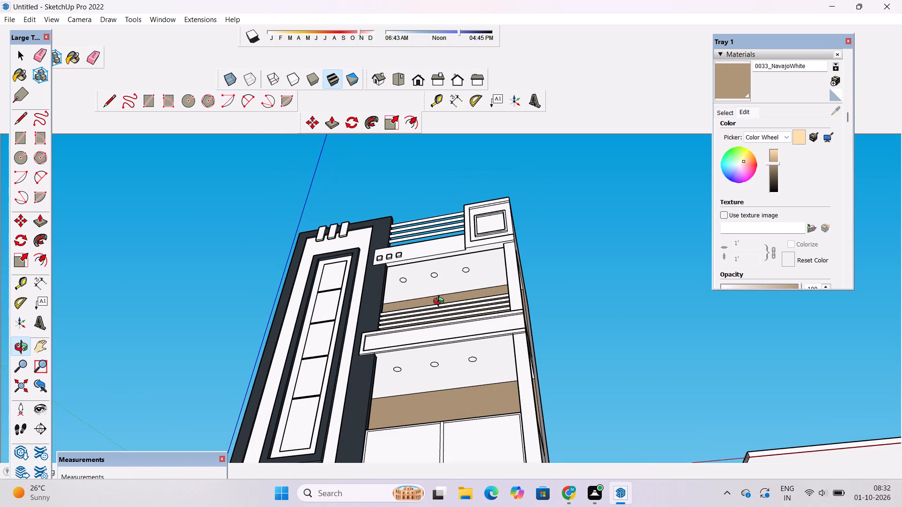
pyautogui.keyDown('shift'); pyautogui.moveTo(439, 307); pyautogui.dragTo(450, 345); pyautogui.keyUp('shift')
pyautogui.scroll(5, 446, 325)
pyautogui.moveTo(437, 323); pyautogui.dragTo(492, 224)
pyautogui.moveTo(499, 250); pyautogui.dragTo(502, 331)
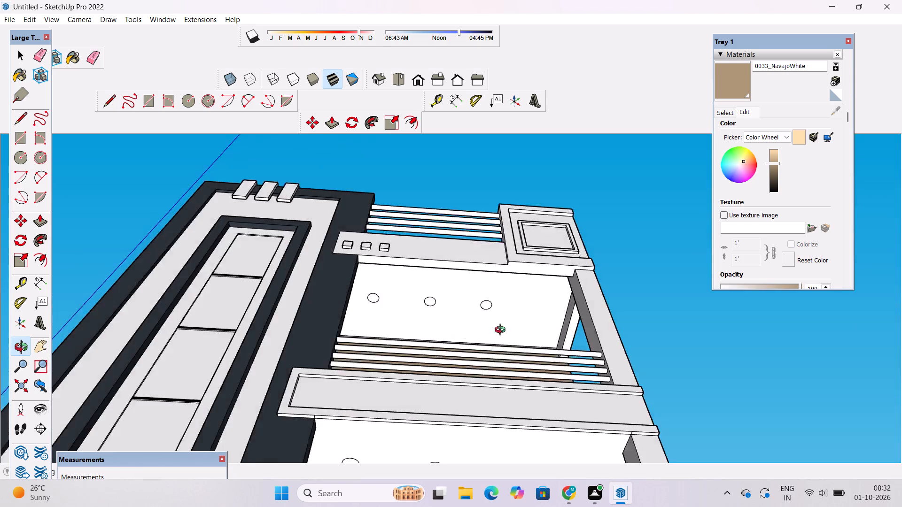
pyautogui.moveTo(502, 331); pyautogui.dragTo(497, 357)
pyautogui.moveTo(493, 354); pyautogui.dragTo(486, 317)
# Browse the Colors-Named material swatches, from the reds and pale creams to the oranges, yellows and greens.
pyautogui.click(730, 114)
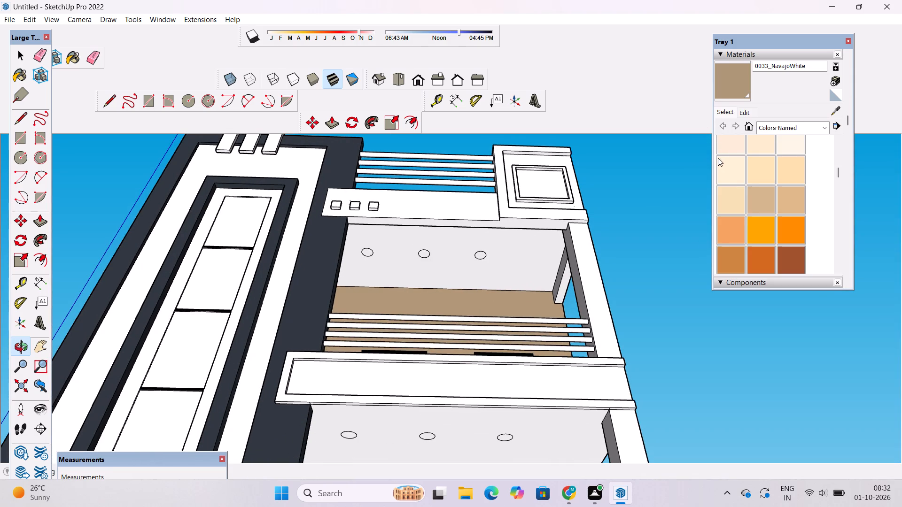
pyautogui.scroll(1, 745, 171)
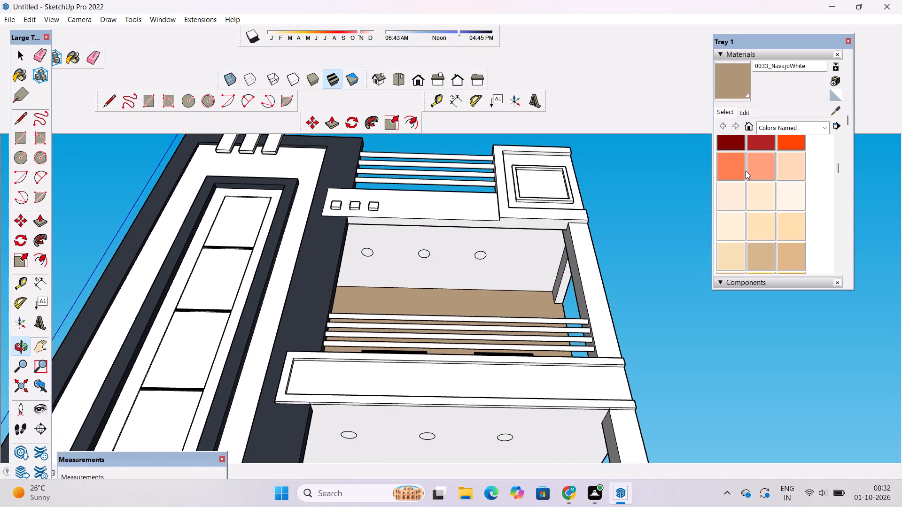
pyautogui.scroll(1, 757, 186)
pyautogui.scroll(-5, 757, 186)
pyautogui.scroll(3, 757, 186)
pyautogui.scroll(-1, 757, 186)
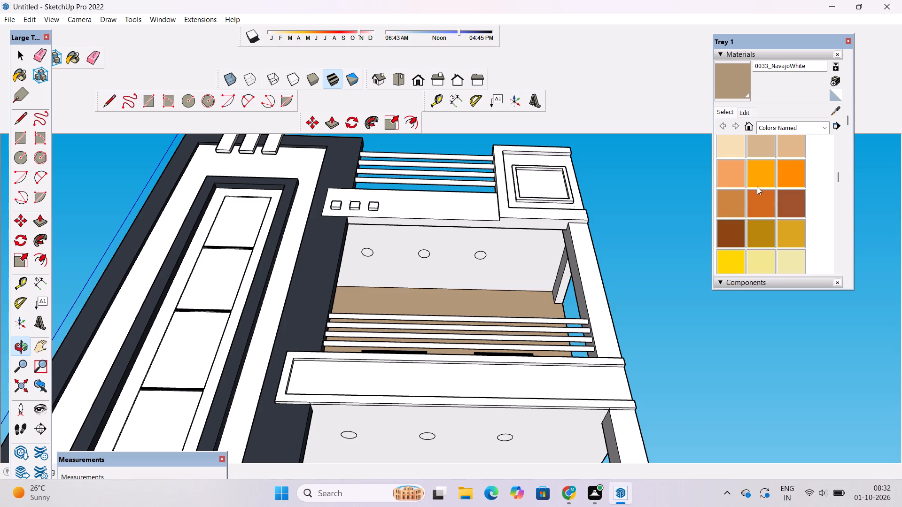
pyautogui.scroll(1, 757, 186)
pyautogui.scroll(-4, 757, 186)
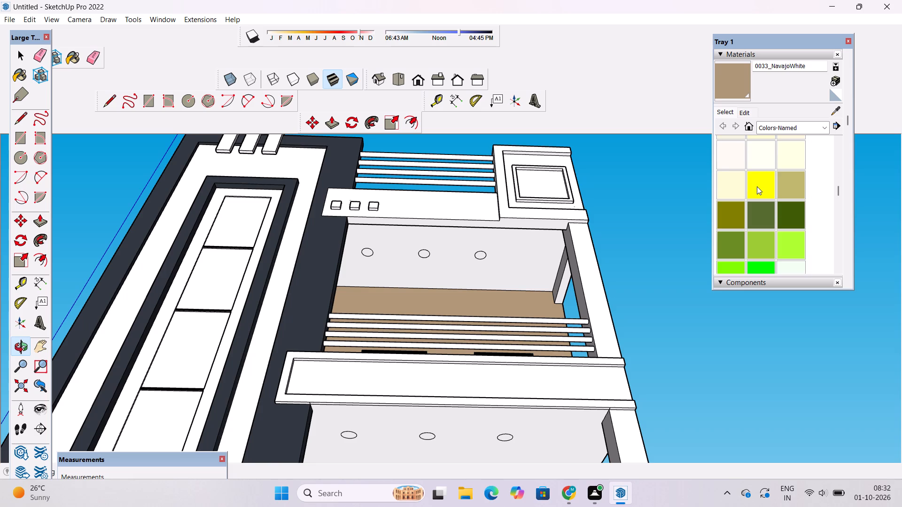
pyautogui.scroll(7, 757, 186)
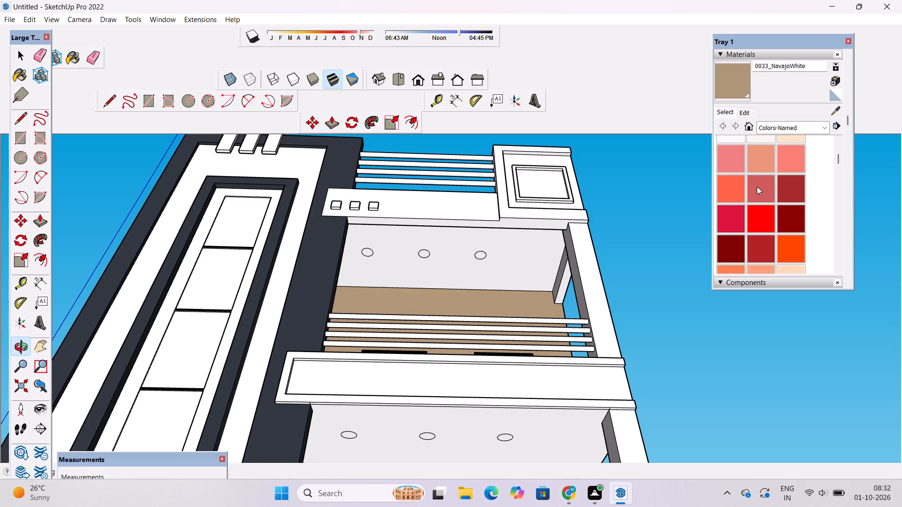
pyautogui.scroll(1, 757, 186)
pyautogui.scroll(-5, 517, 252)
# Examine the painted facade from the front, from the open balcony side and from below both balcony levels.
pyautogui.moveTo(499, 258); pyautogui.dragTo(502, 302)
pyautogui.moveTo(502, 304); pyautogui.dragTo(482, 245)
pyautogui.moveTo(478, 261); pyautogui.dragTo(430, 332)
pyautogui.scroll(-6, 432, 318)
pyautogui.moveTo(472, 298); pyautogui.dragTo(441, 316)
pyautogui.scroll(2, 445, 315)
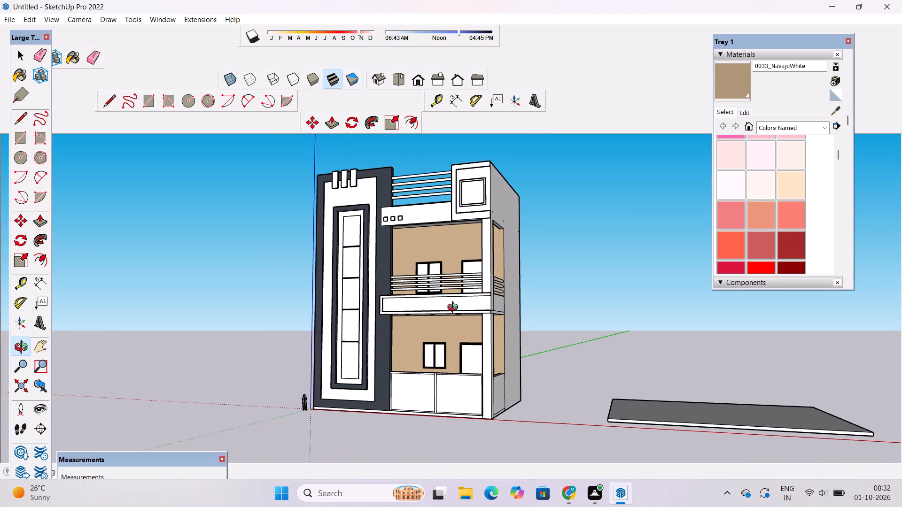
pyautogui.keyDown('shift'); pyautogui.moveTo(458, 308); pyautogui.dragTo(471, 291); pyautogui.keyUp('shift')
pyautogui.moveTo(479, 286); pyautogui.dragTo(442, 300)
pyautogui.scroll(3, 468, 290)
pyautogui.keyDown('shift'); pyautogui.moveTo(490, 276); pyautogui.dragTo(459, 334); pyautogui.keyUp('shift')
pyautogui.moveTo(459, 334); pyautogui.dragTo(441, 230)
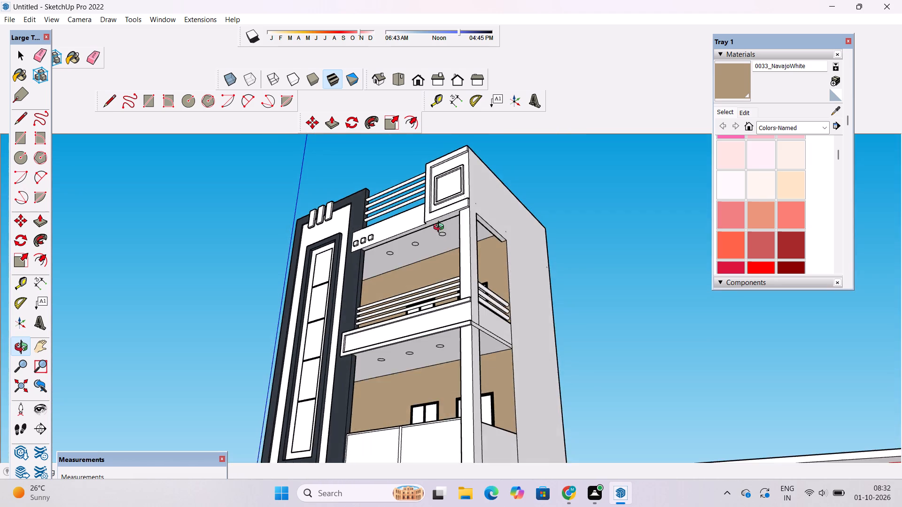
pyautogui.scroll(4, 442, 236)
pyautogui.moveTo(469, 237); pyautogui.dragTo(520, 169)
pyautogui.moveTo(362, 278); pyautogui.dragTo(473, 218)
pyautogui.keyDown('shift'); pyautogui.moveTo(450, 247); pyautogui.dragTo(362, 250); pyautogui.keyUp('shift')
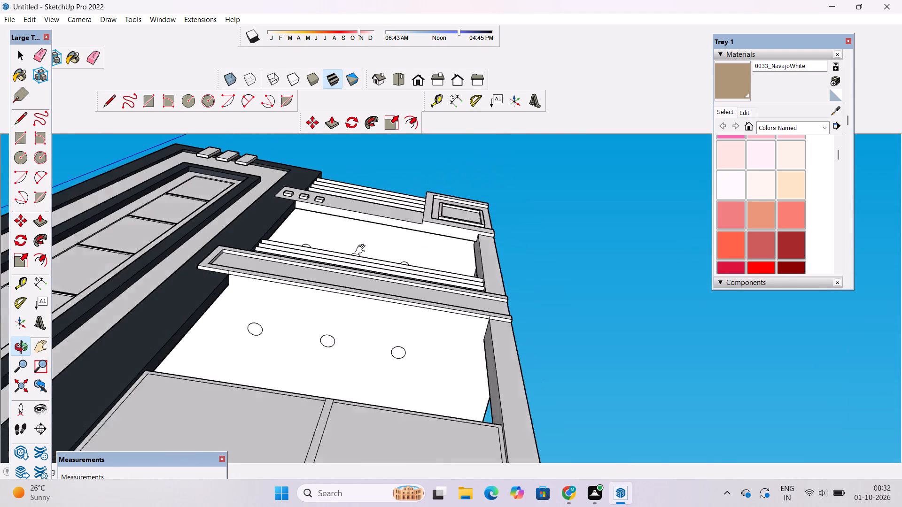
pyautogui.keyDown('shift'); pyautogui.moveTo(362, 250); pyautogui.dragTo(361, 247); pyautogui.keyUp('shift')
pyautogui.keyDown('shift'); pyautogui.scroll(-7, 361, 247); pyautogui.keyUp('shift')
pyautogui.moveTo(353, 266); pyautogui.dragTo(338, 371)
pyautogui.keyDown('shift'); pyautogui.moveTo(312, 332); pyautogui.dragTo(362, 354); pyautogui.keyUp('shift')
pyautogui.scroll(-5, 373, 310)
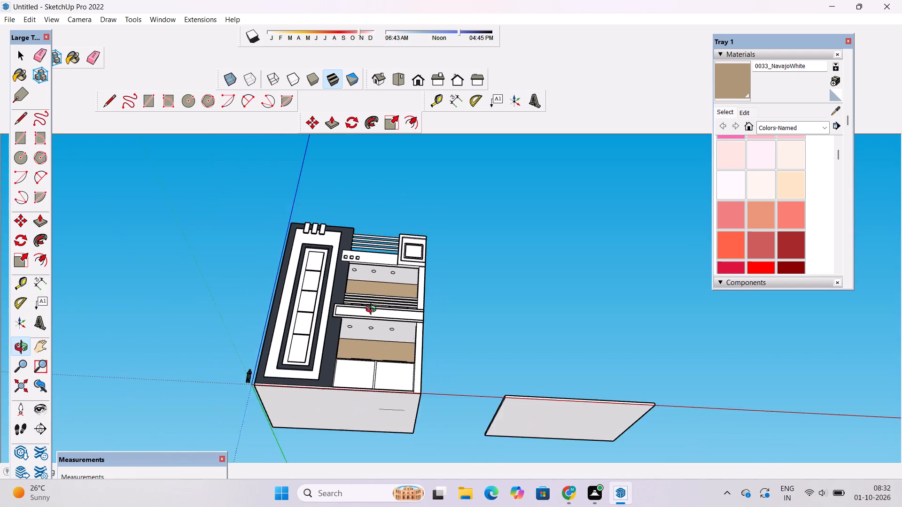
# Examine the upper balcony's ceiling with its round light outlines, the railing bars and the fascia from low angles.
pyautogui.moveTo(389, 297); pyautogui.dragTo(364, 348)
pyautogui.scroll(4, 363, 289)
pyautogui.moveTo(389, 314); pyautogui.dragTo(374, 263)
pyautogui.scroll(5, 373, 258)
pyautogui.moveTo(382, 289); pyautogui.dragTo(383, 240)
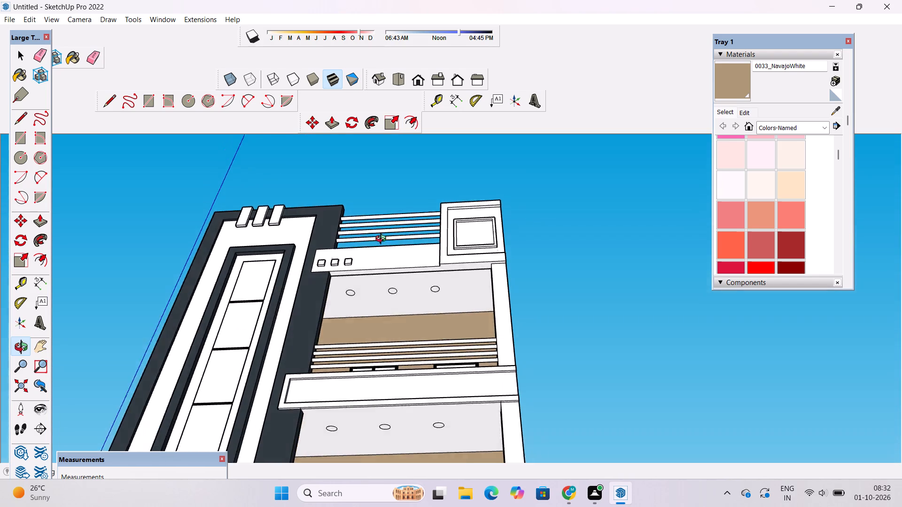
pyautogui.moveTo(383, 240); pyautogui.dragTo(383, 239)
pyautogui.scroll(4, 386, 286)
pyautogui.moveTo(385, 287); pyautogui.dragTo(404, 257)
pyautogui.moveTo(457, 280); pyautogui.dragTo(418, 293)
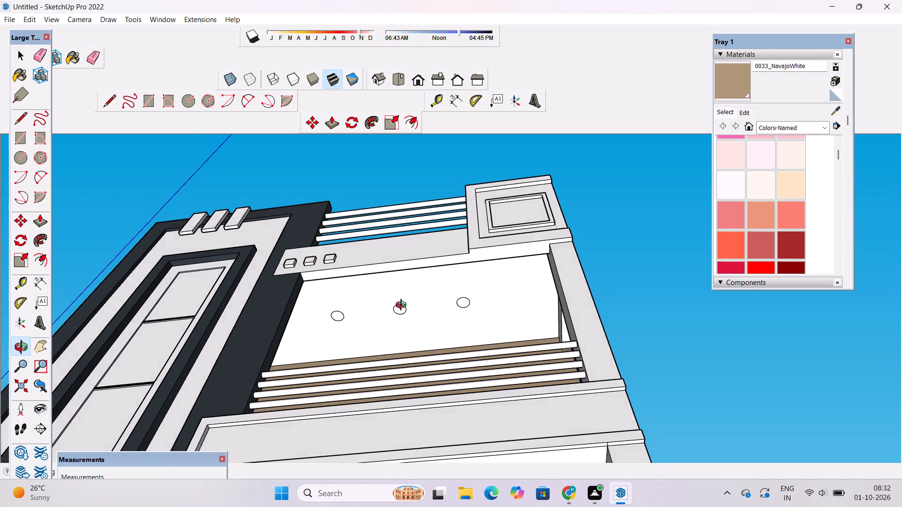
pyautogui.moveTo(403, 306); pyautogui.dragTo(431, 346)
pyautogui.moveTo(431, 347); pyautogui.dragTo(428, 322)
pyautogui.keyDown('shift'); pyautogui.moveTo(357, 358); pyautogui.dragTo(394, 311); pyautogui.keyUp('shift')
pyautogui.moveTo(357, 310); pyautogui.dragTo(433, 278)
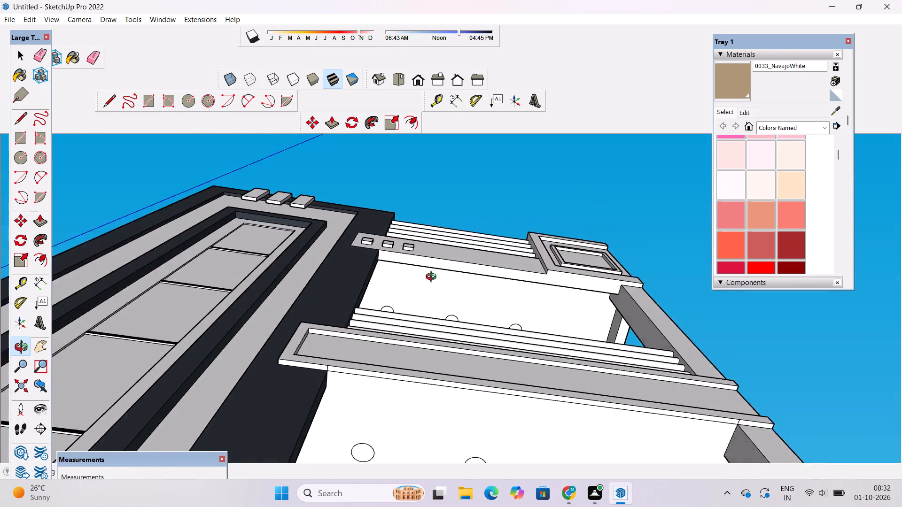
pyautogui.moveTo(433, 278); pyautogui.dragTo(465, 276)
pyautogui.scroll(2, 471, 290)
pyautogui.moveTo(471, 290); pyautogui.dragTo(446, 317)
pyautogui.moveTo(443, 317); pyautogui.dragTo(433, 272)
pyautogui.moveTo(454, 262); pyautogui.dragTo(410, 308)
pyautogui.moveTo(404, 314); pyautogui.dragTo(405, 287)
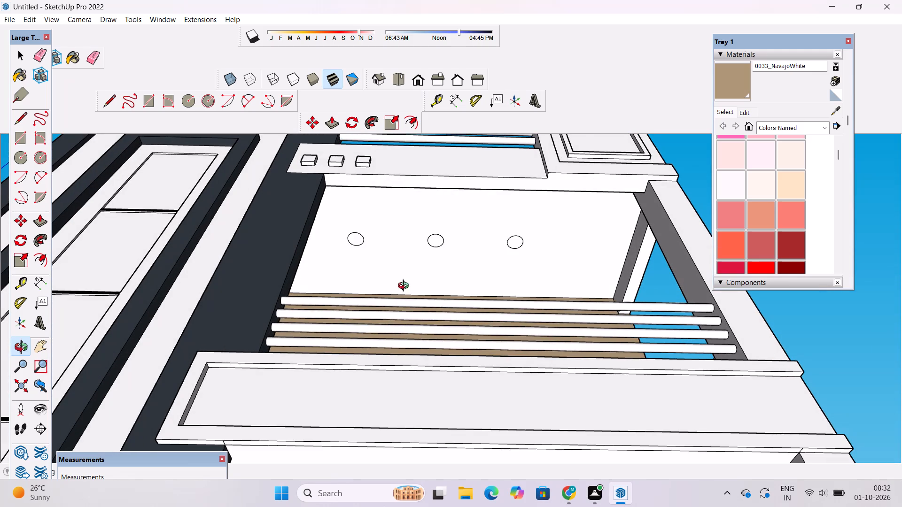
pyautogui.scroll(1, 746, 205)
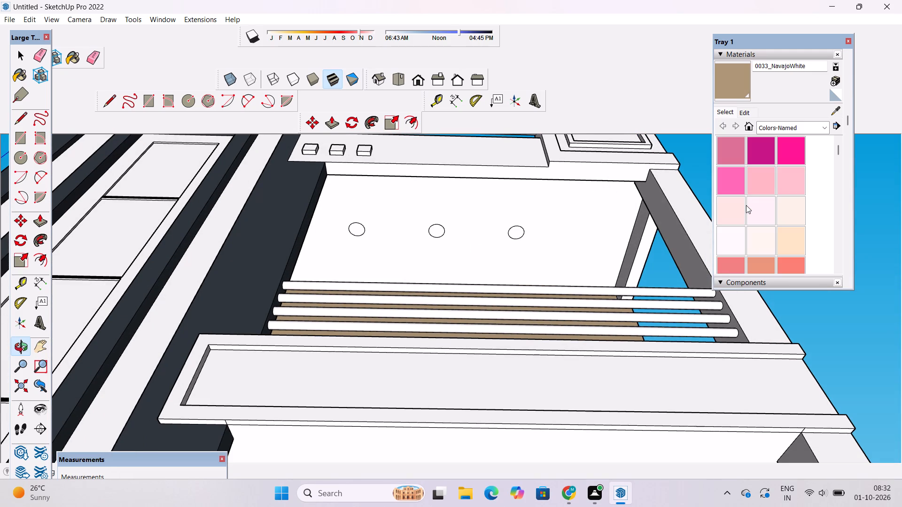
pyautogui.scroll(-1, 746, 205)
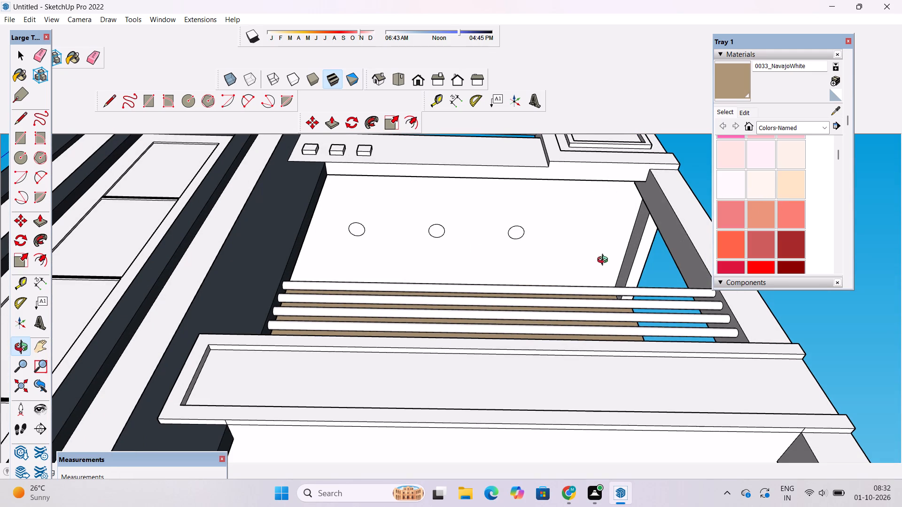
pyautogui.keyDown('shift'); pyautogui.moveTo(526, 304); pyautogui.dragTo(522, 274); pyautogui.keyUp('shift')
pyautogui.scroll(-5, 522, 274)
pyautogui.moveTo(564, 236); pyautogui.dragTo(527, 248)
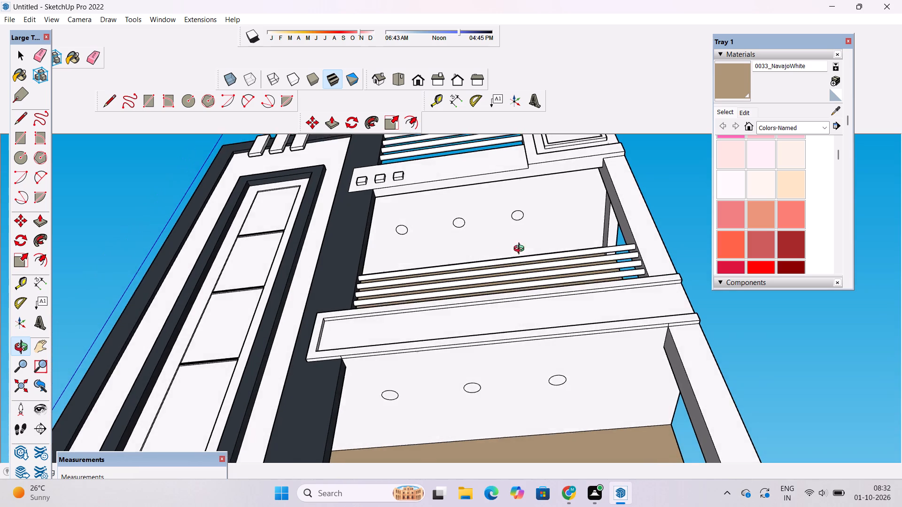
pyautogui.keyDown('shift'); pyautogui.moveTo(509, 255); pyautogui.dragTo(506, 299); pyautogui.keyUp('shift')
pyautogui.click(510, 294)
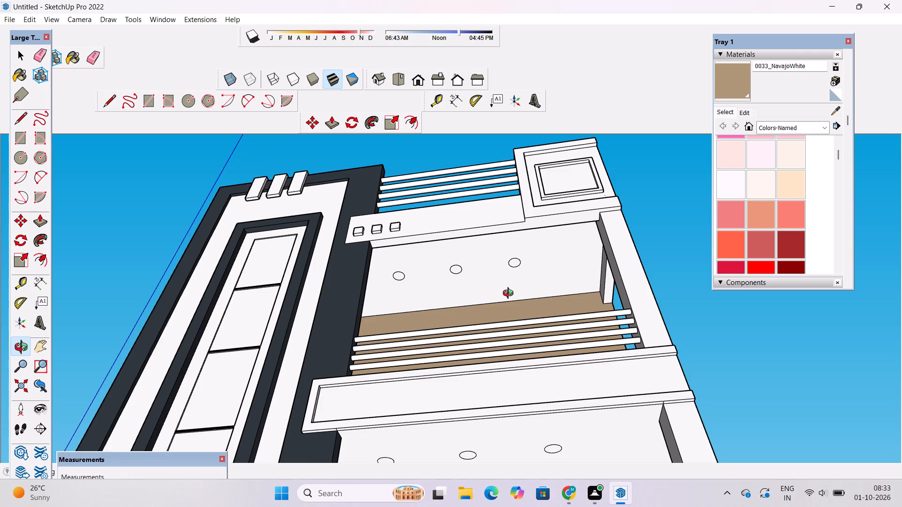
# Examine the whole facade from below and from the front, including the tower and both balcony levels.
pyautogui.scroll(-7, 510, 294)
pyautogui.scroll(4, 510, 294)
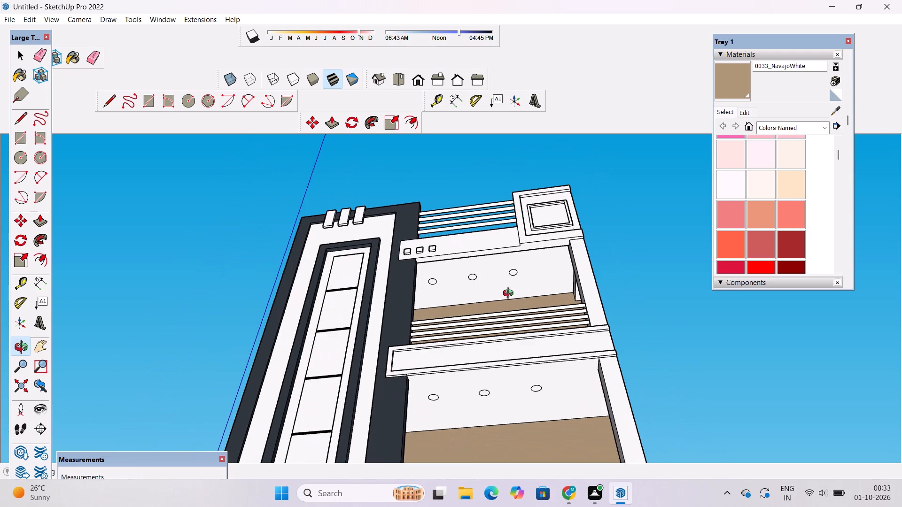
pyautogui.scroll(-2, 510, 294)
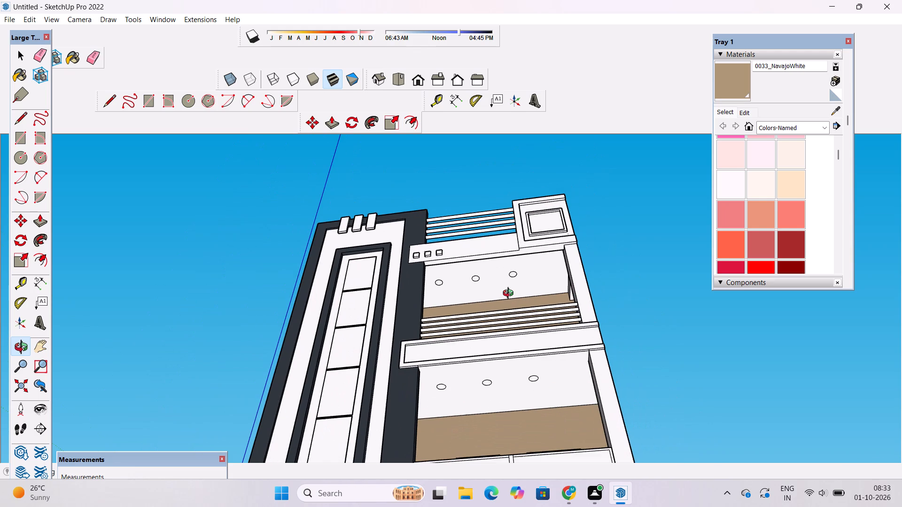
pyautogui.scroll(-1, 510, 294)
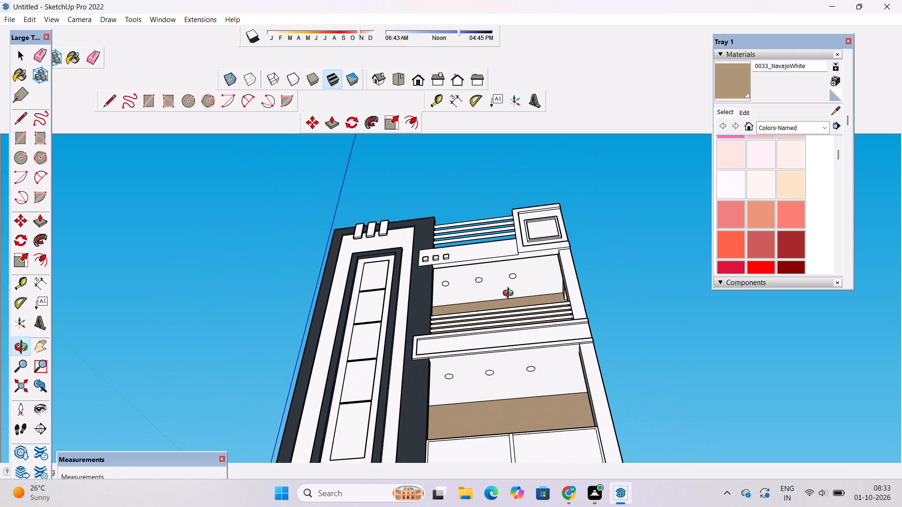
pyautogui.scroll(-7, 510, 294)
pyautogui.moveTo(520, 292); pyautogui.dragTo(545, 402)
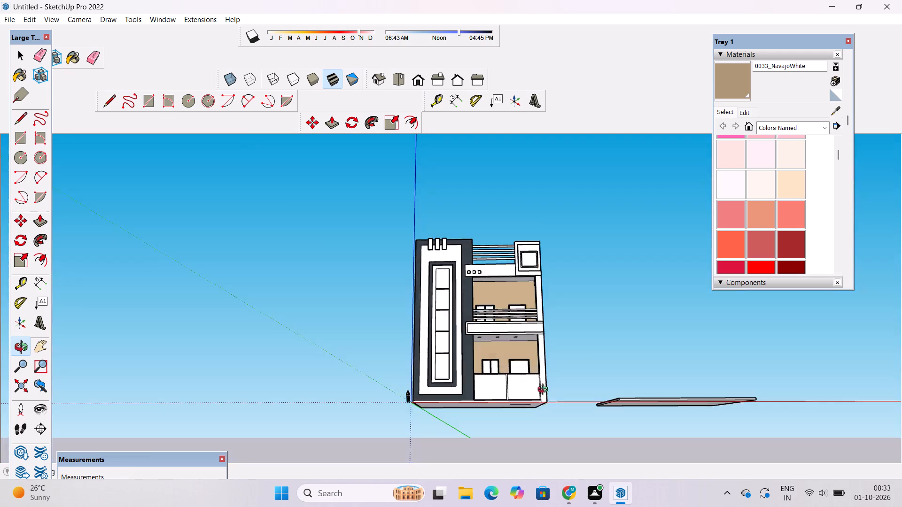
pyautogui.scroll(7, 537, 362)
pyautogui.scroll(-3, 536, 362)
pyautogui.scroll(3, 536, 362)
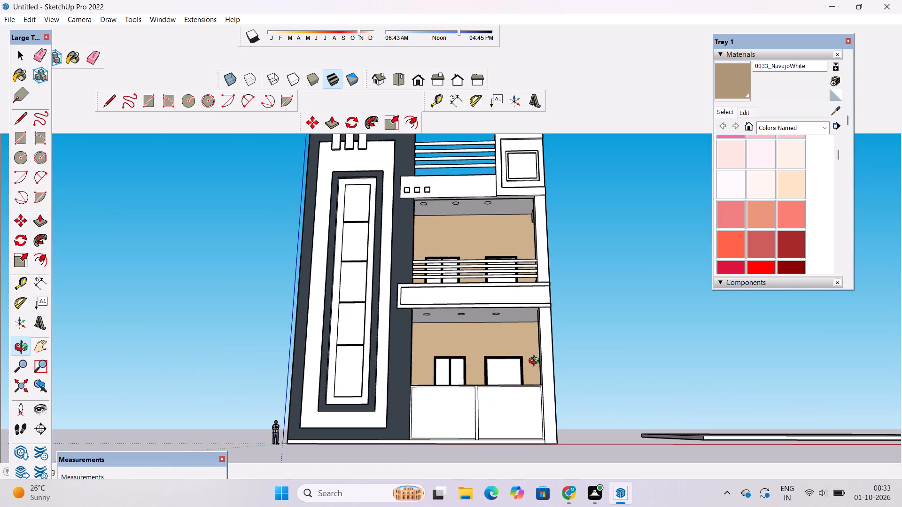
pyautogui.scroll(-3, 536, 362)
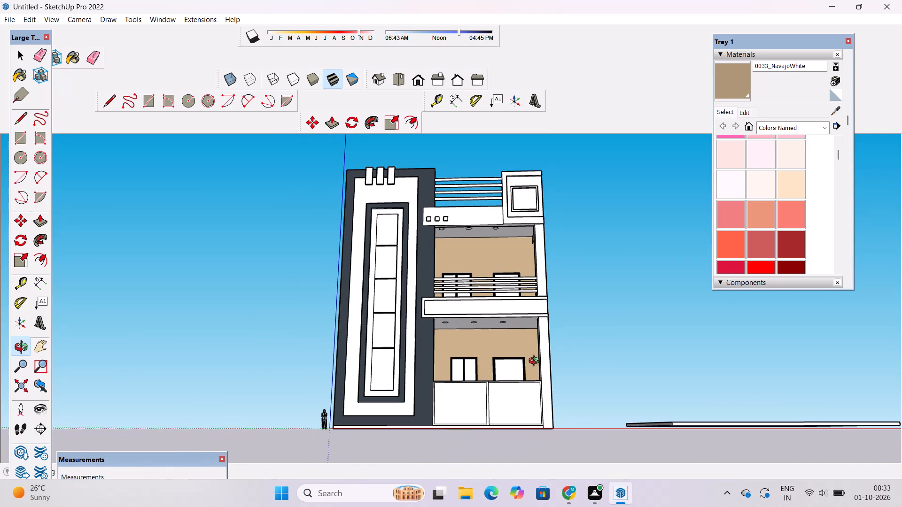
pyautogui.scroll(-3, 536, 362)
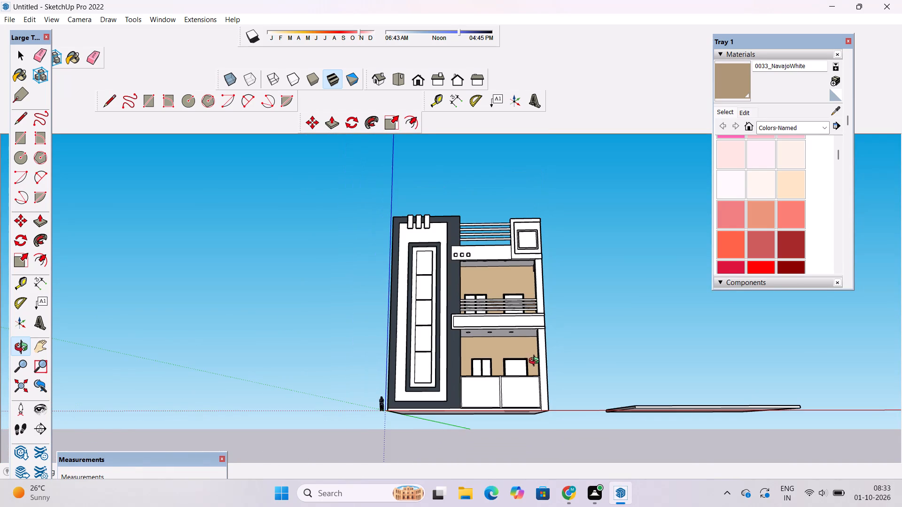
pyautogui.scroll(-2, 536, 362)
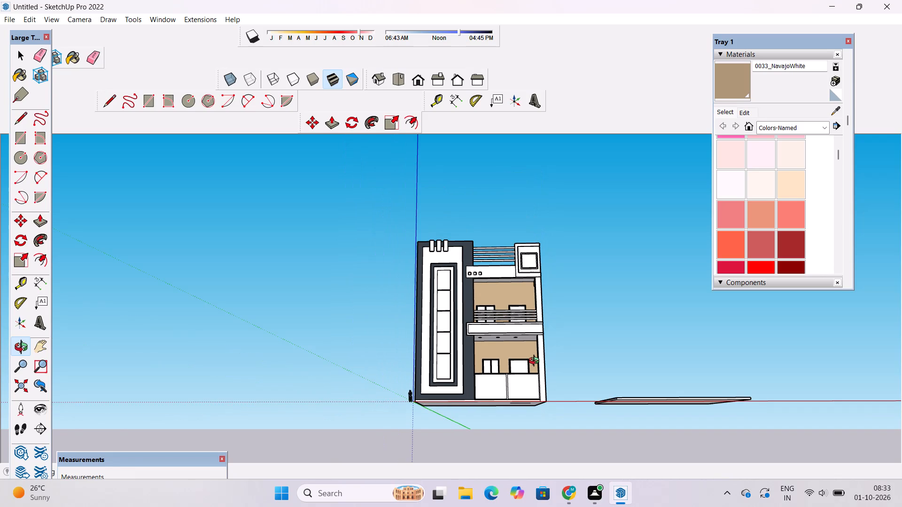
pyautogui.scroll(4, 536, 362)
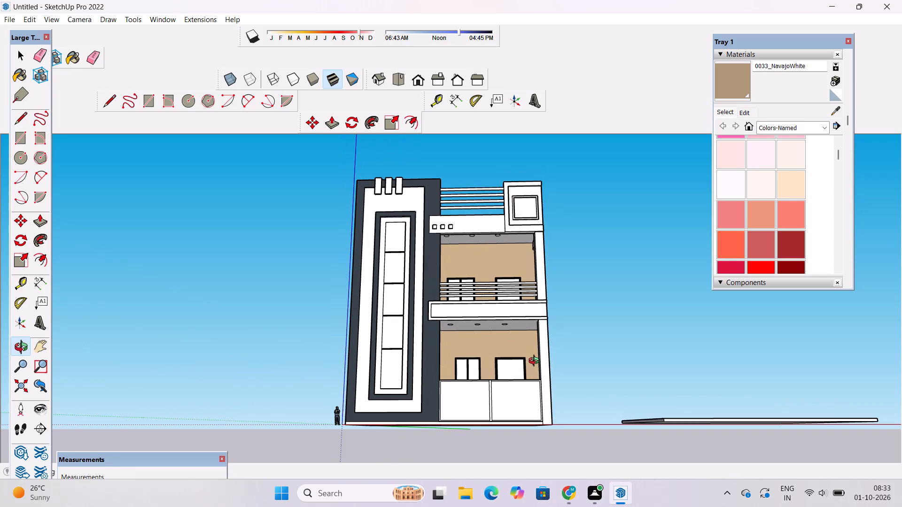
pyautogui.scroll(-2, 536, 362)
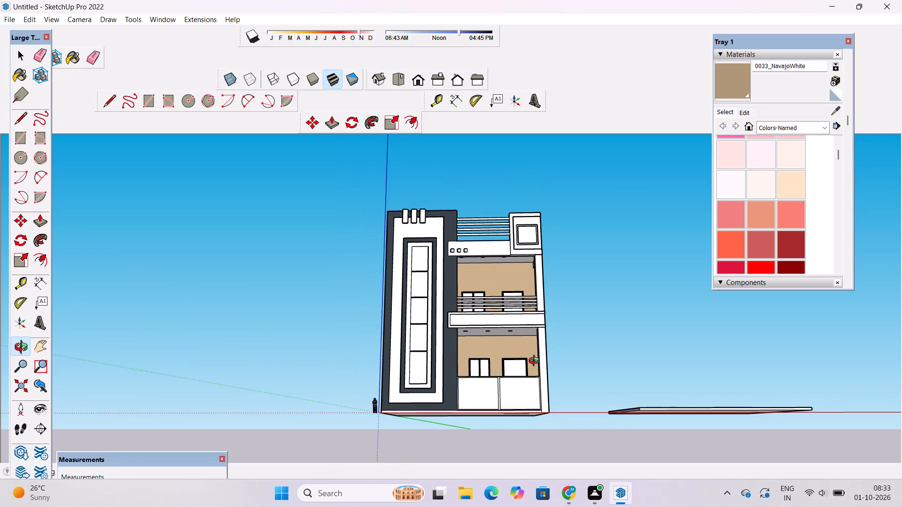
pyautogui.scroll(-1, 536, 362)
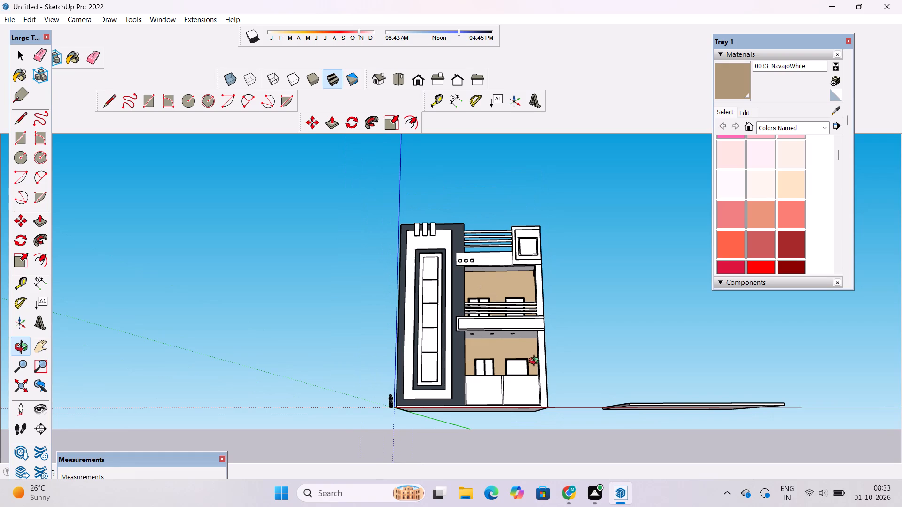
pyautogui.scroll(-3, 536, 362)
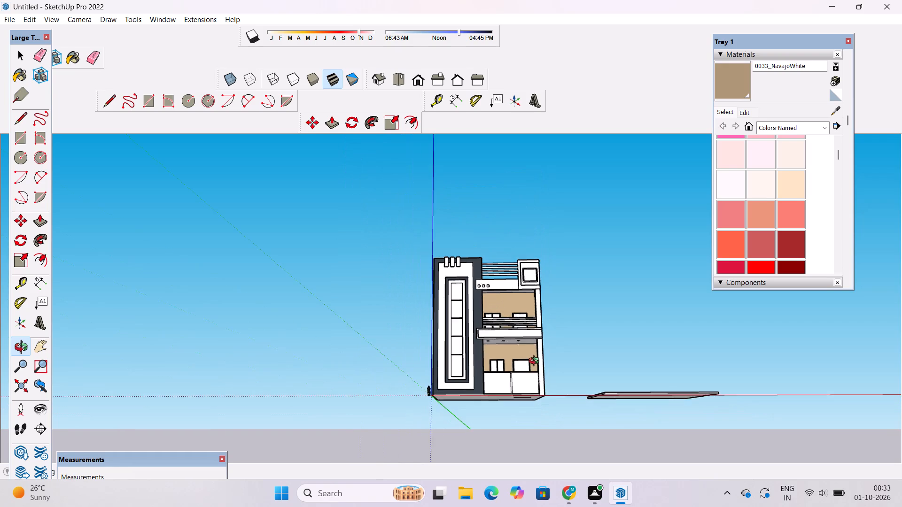
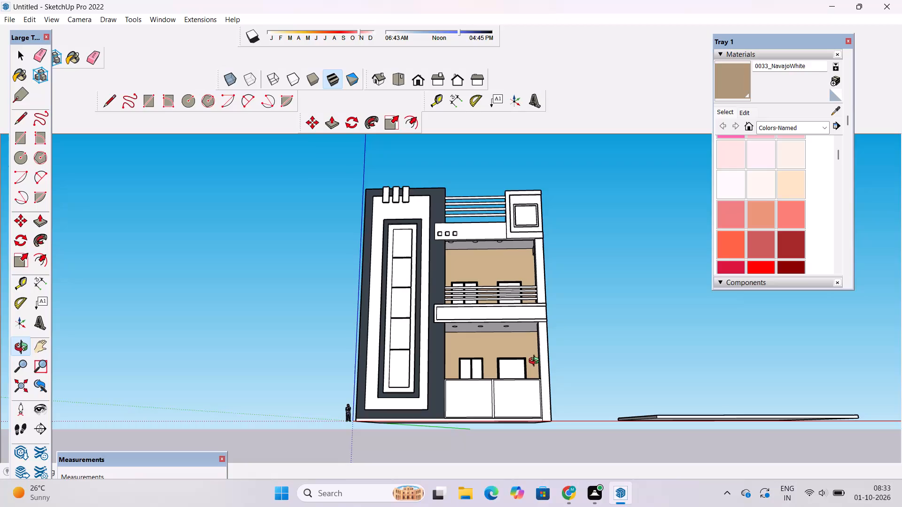
# Examine the whole painted facade from below, from the front and from slightly above.
pyautogui.scroll(-3, 536, 362)
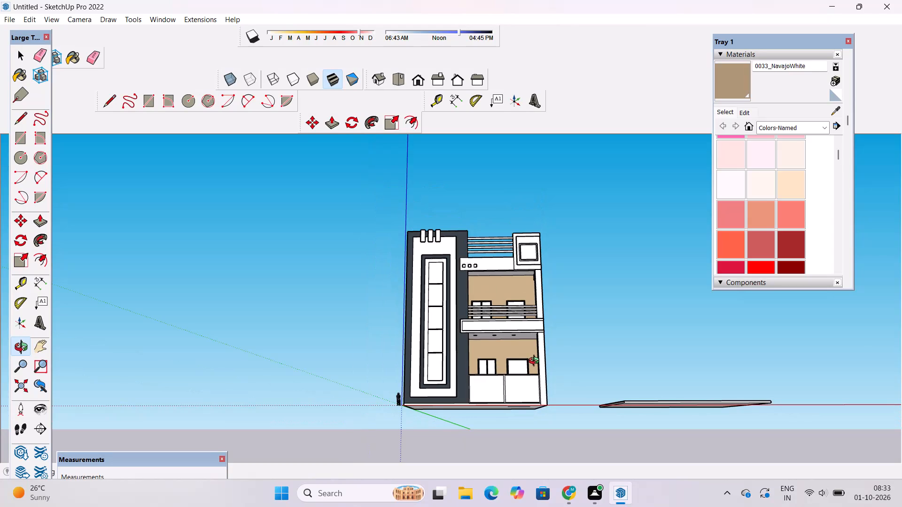
pyautogui.scroll(-4, 536, 362)
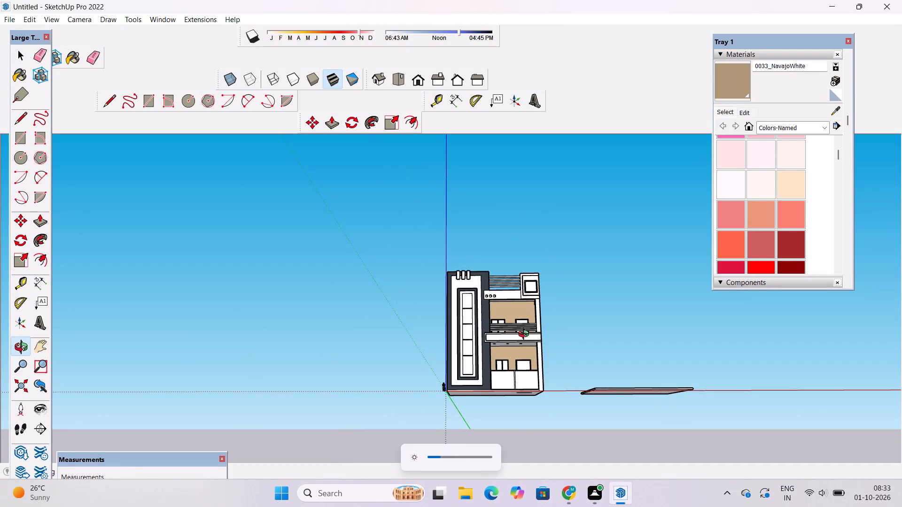
pyautogui.moveTo(523, 332); pyautogui.dragTo(539, 426)
pyautogui.scroll(8, 518, 340)
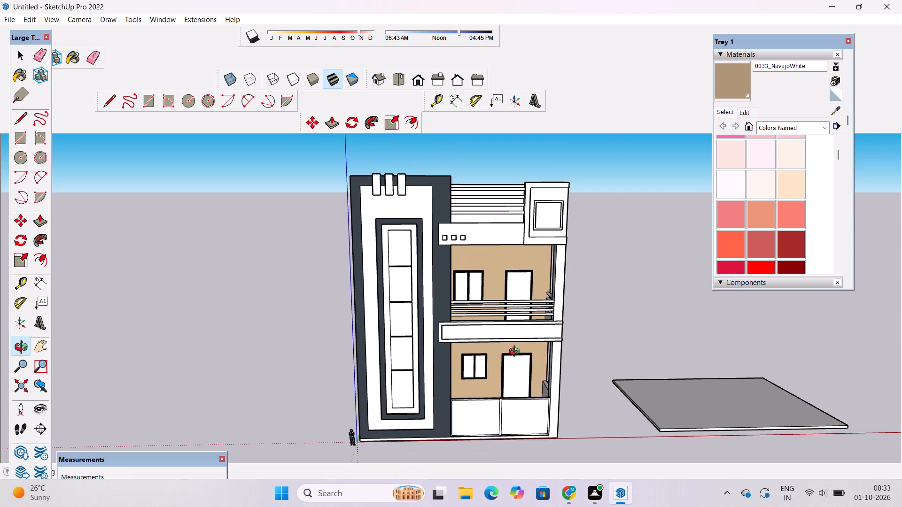
pyautogui.keyDown('shift'); pyautogui.moveTo(512, 350); pyautogui.dragTo(444, 311); pyautogui.keyUp('shift')
pyautogui.moveTo(437, 368); pyautogui.dragTo(432, 315)
pyautogui.scroll(-4, 429, 321)
pyautogui.moveTo(446, 374); pyautogui.dragTo(434, 407)
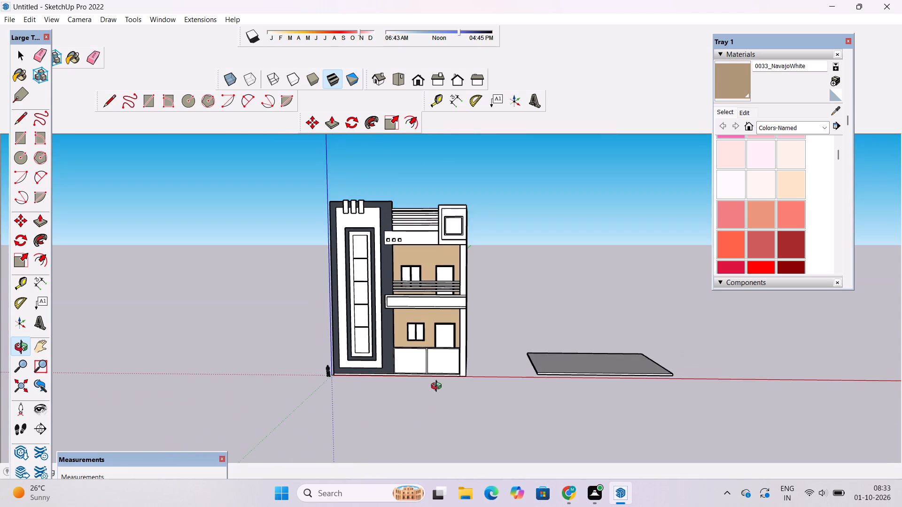
pyautogui.scroll(3, 444, 301)
pyautogui.keyDown('shift'); pyautogui.moveTo(451, 301); pyautogui.dragTo(431, 333); pyautogui.keyUp('shift')
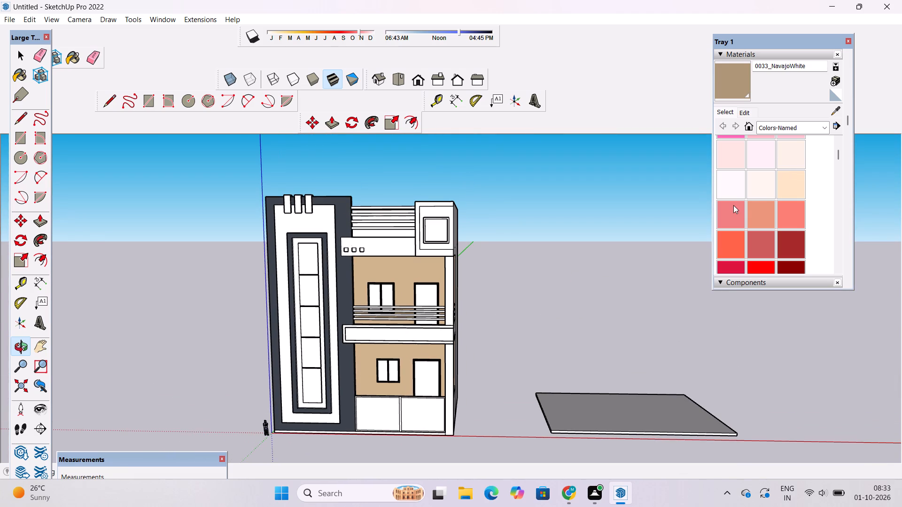
# Apply the Wood Floor material from the Wood collection to the upper fascia and the recessed panel around the rooftop square frame.
pyautogui.scroll(-2, 736, 209)
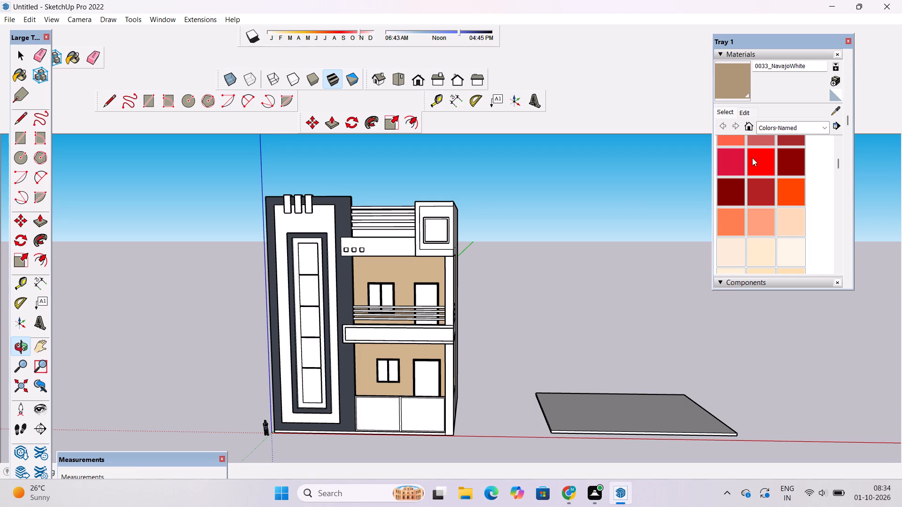
pyautogui.click(778, 126)
pyautogui.click(782, 280)
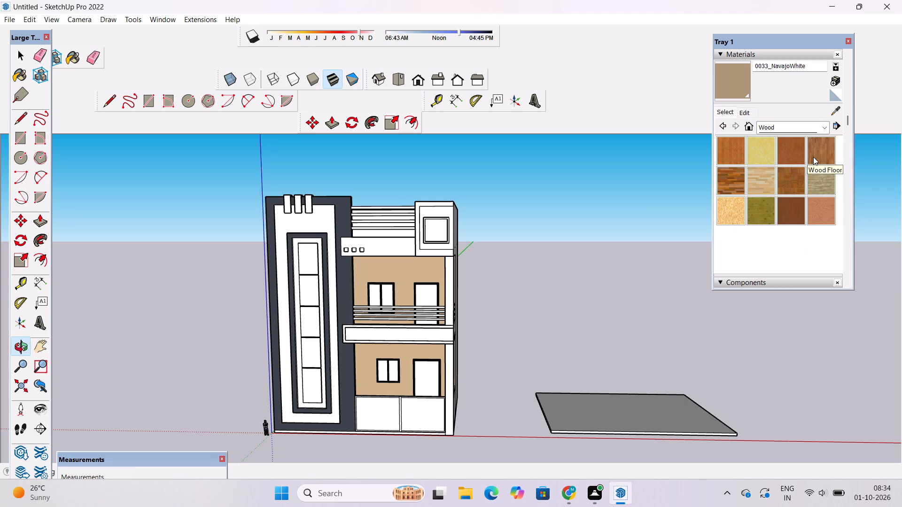
pyautogui.click(813, 157)
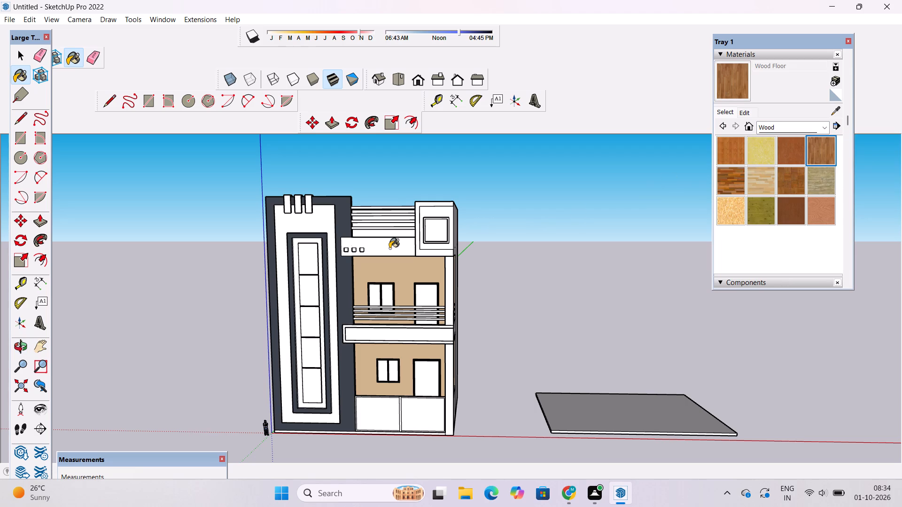
pyautogui.click(389, 248)
pyautogui.scroll(3, 443, 241)
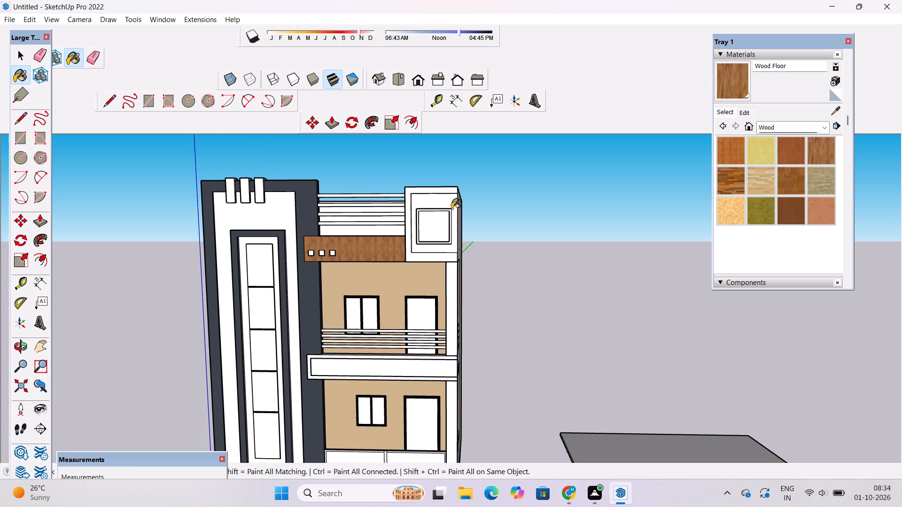
pyautogui.click(452, 207)
# Paint the front faces of the corner pillar with Wood Floor on the upper and lower storeys.
pyautogui.scroll(-1, 457, 235)
pyautogui.scroll(3, 452, 301)
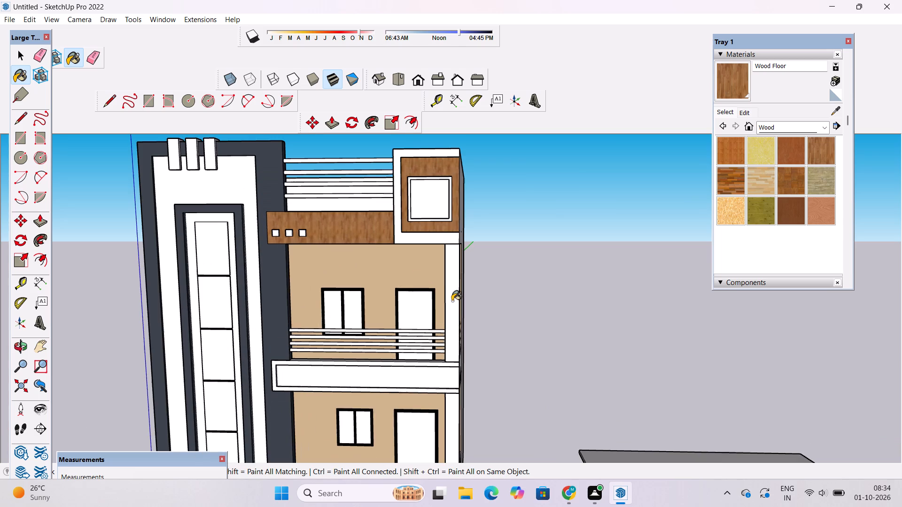
pyautogui.click(452, 294)
pyautogui.scroll(-6, 450, 283)
pyautogui.scroll(9, 453, 358)
pyautogui.click(450, 363)
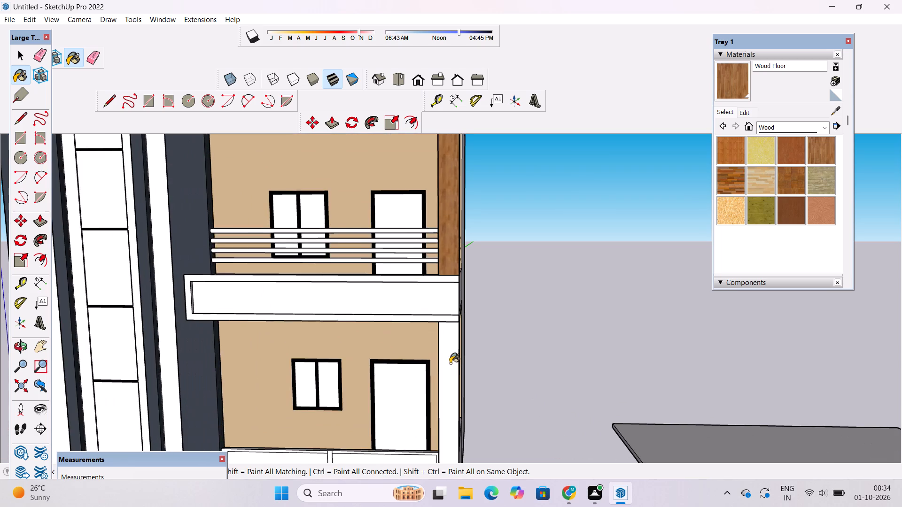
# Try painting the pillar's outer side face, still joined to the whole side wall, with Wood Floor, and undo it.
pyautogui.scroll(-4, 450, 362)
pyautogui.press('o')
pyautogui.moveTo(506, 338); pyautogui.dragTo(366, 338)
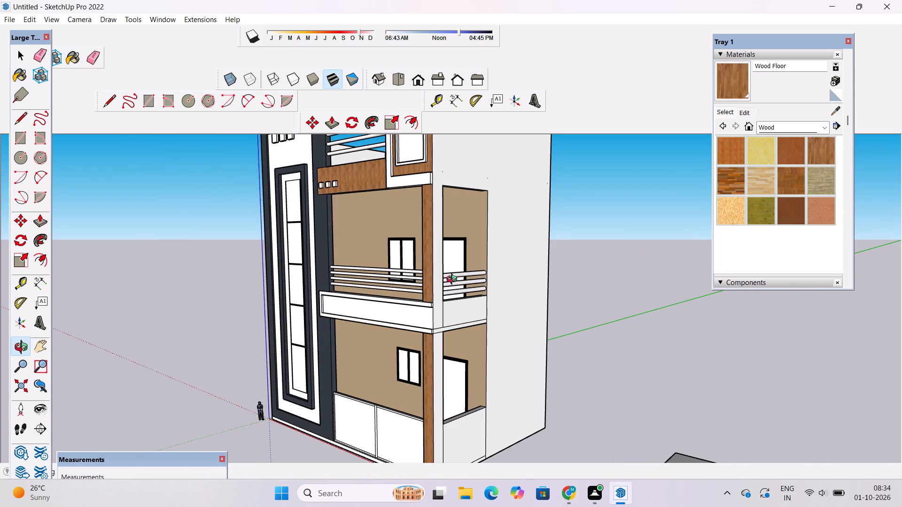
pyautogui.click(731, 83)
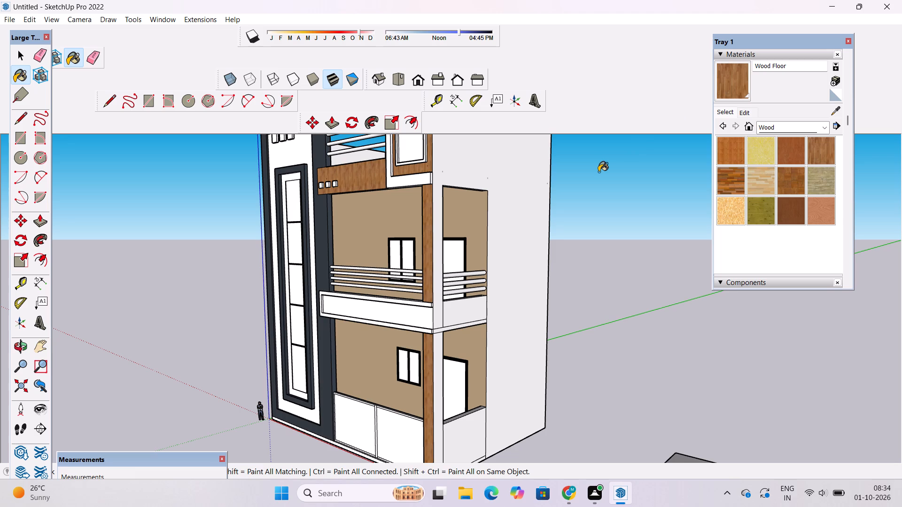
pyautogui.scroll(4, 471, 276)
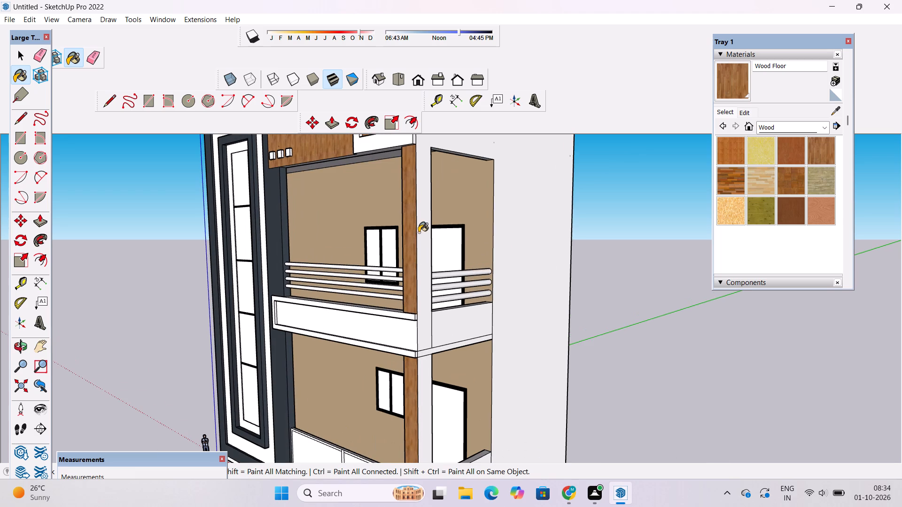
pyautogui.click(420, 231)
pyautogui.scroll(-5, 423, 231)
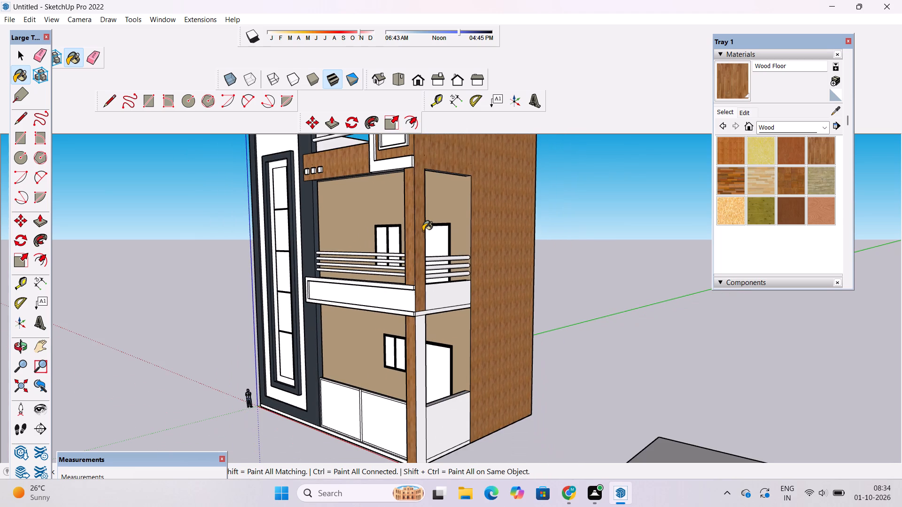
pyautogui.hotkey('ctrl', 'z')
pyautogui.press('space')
# Draw a vertical line about 20' long on the side wall from the upper balcony opening's rear top corner to the roof edge.
pyautogui.scroll(-5, 442, 254)
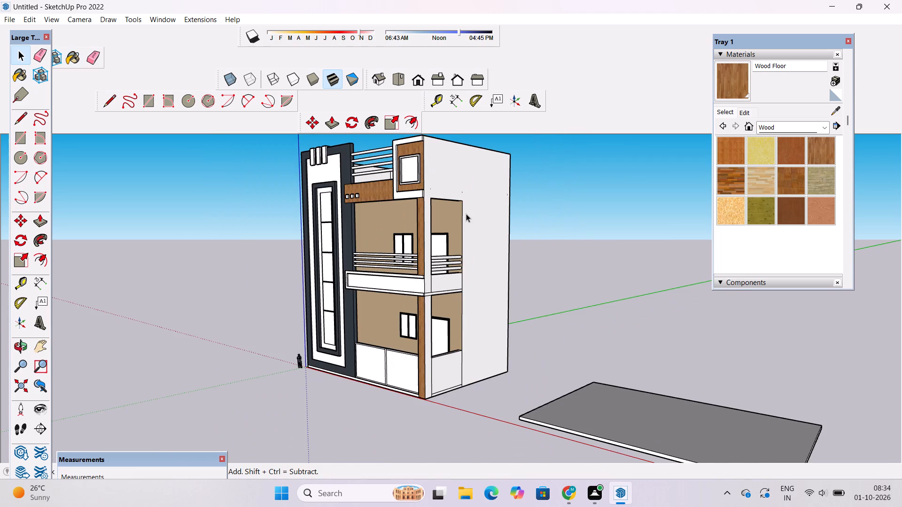
pyautogui.scroll(1, 466, 214)
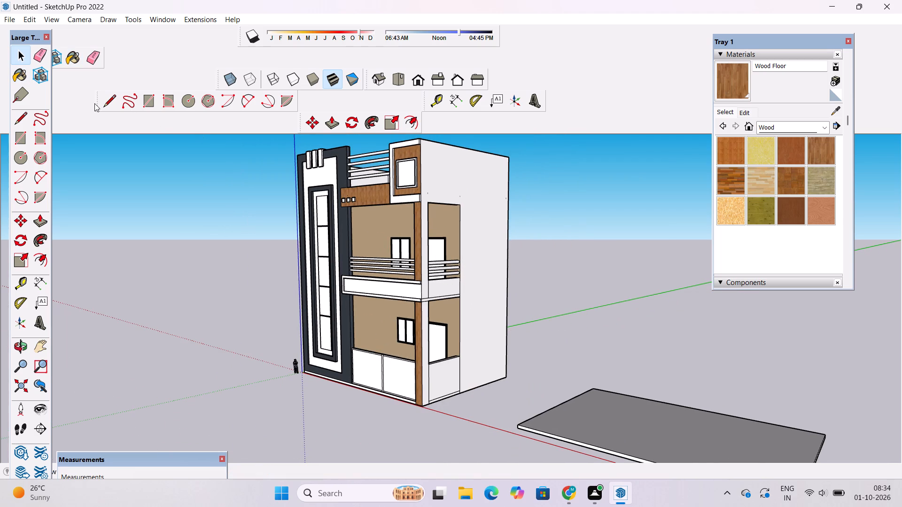
pyautogui.click(104, 102)
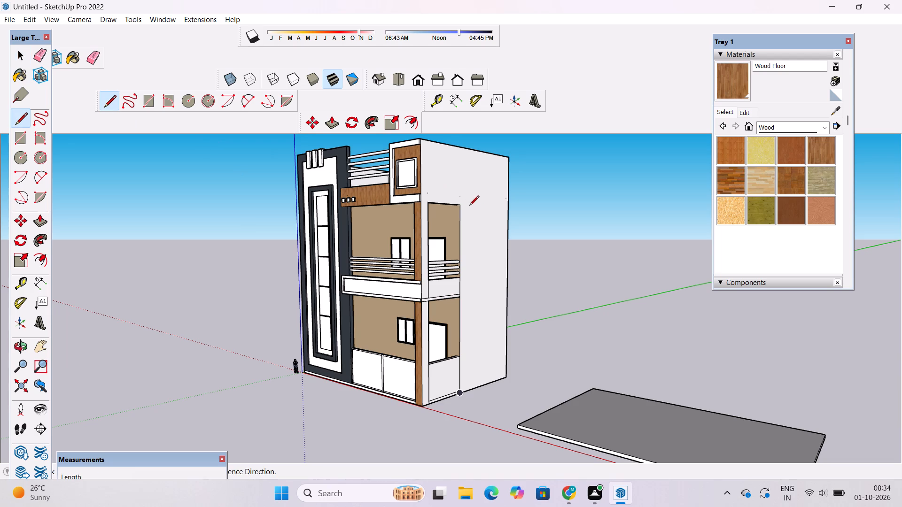
pyautogui.click(460, 207)
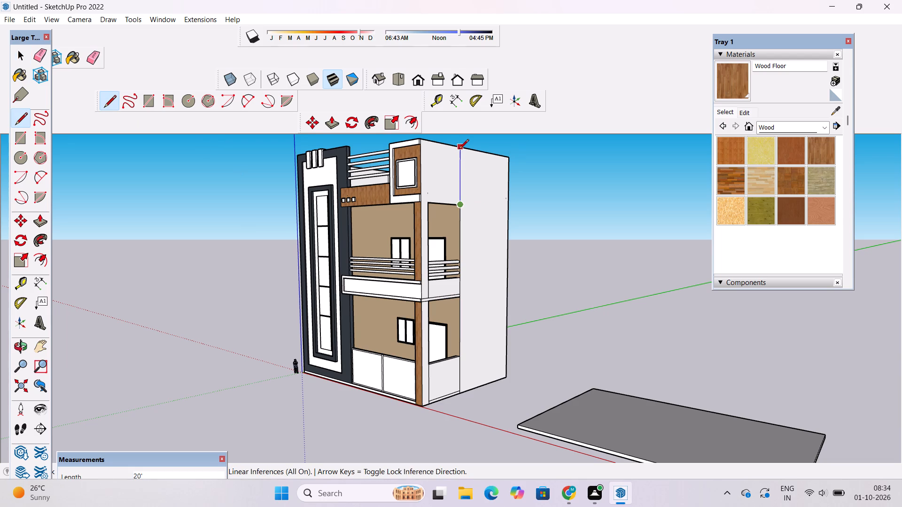
pyautogui.click(459, 150)
pyautogui.press('space')
# Paint the side wall section above the upper balcony opening and the pillar's outer side faces on both storeys with Wood Floor.
pyautogui.click(732, 84)
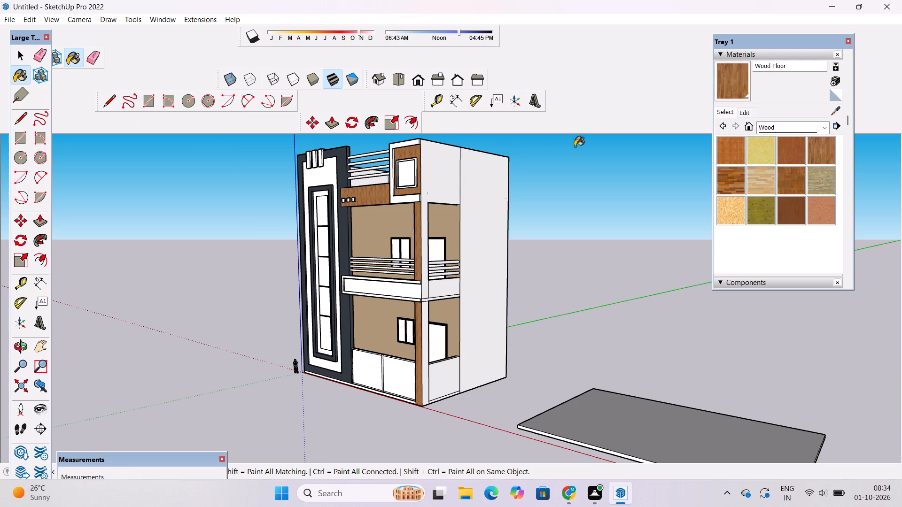
pyautogui.scroll(2, 408, 215)
pyautogui.click(436, 181)
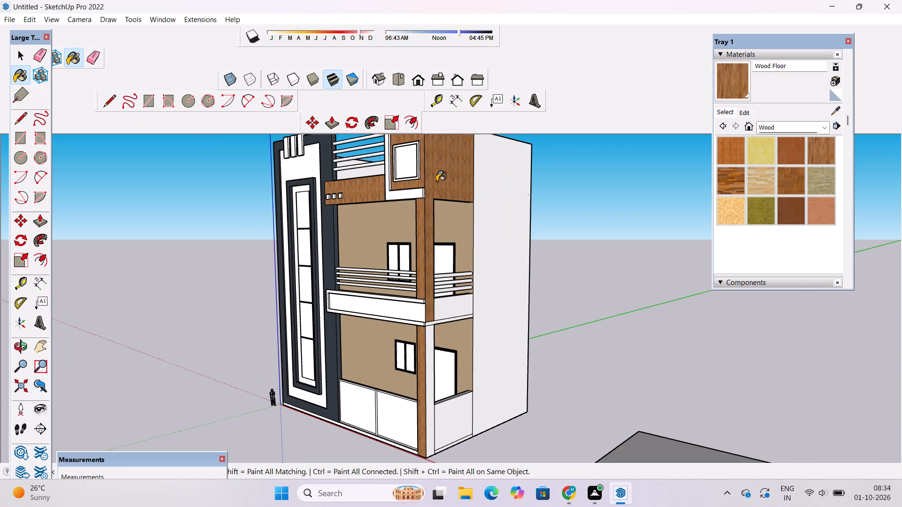
pyautogui.scroll(-3, 436, 181)
pyautogui.scroll(11, 426, 290)
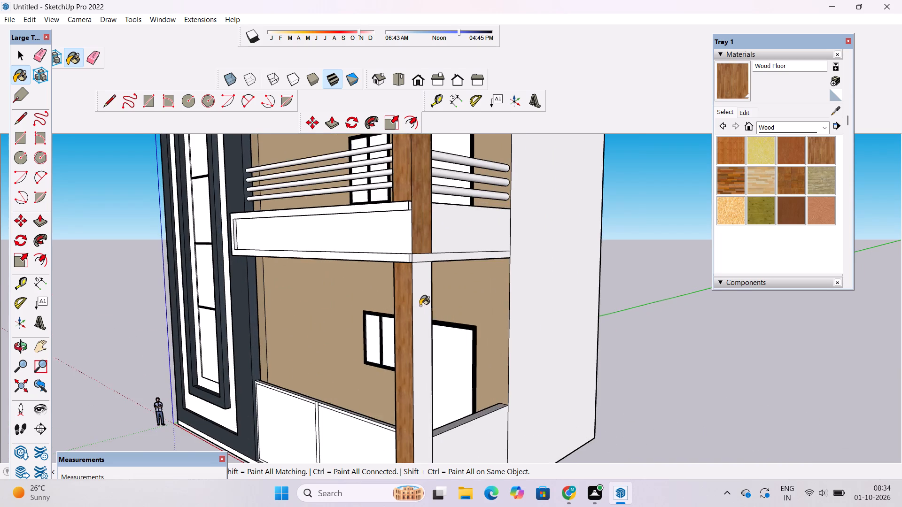
pyautogui.click(420, 306)
# Paint the corner pillar's rear faces, inside the side openings of both balcony levels, with Wood Floor.
pyautogui.scroll(-11, 467, 205)
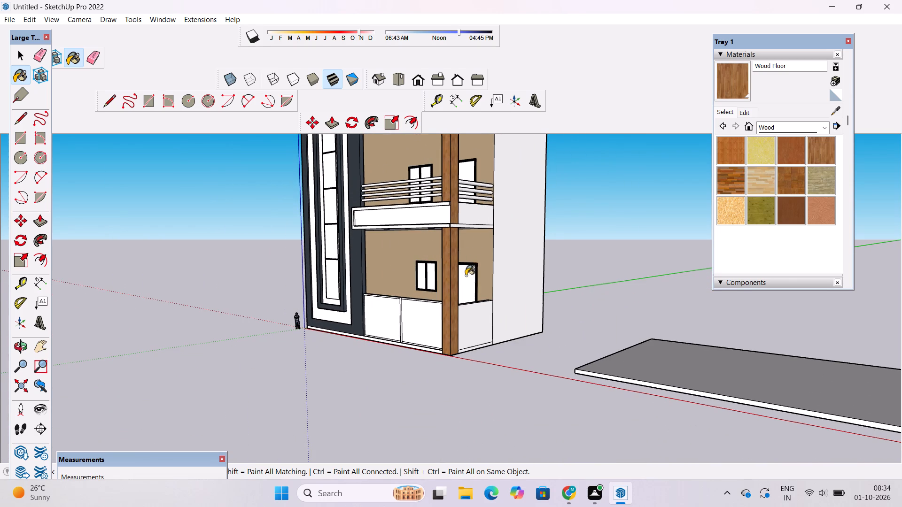
pyautogui.press('o')
pyautogui.scroll(-5, 423, 272)
pyautogui.moveTo(539, 192); pyautogui.dragTo(294, 251)
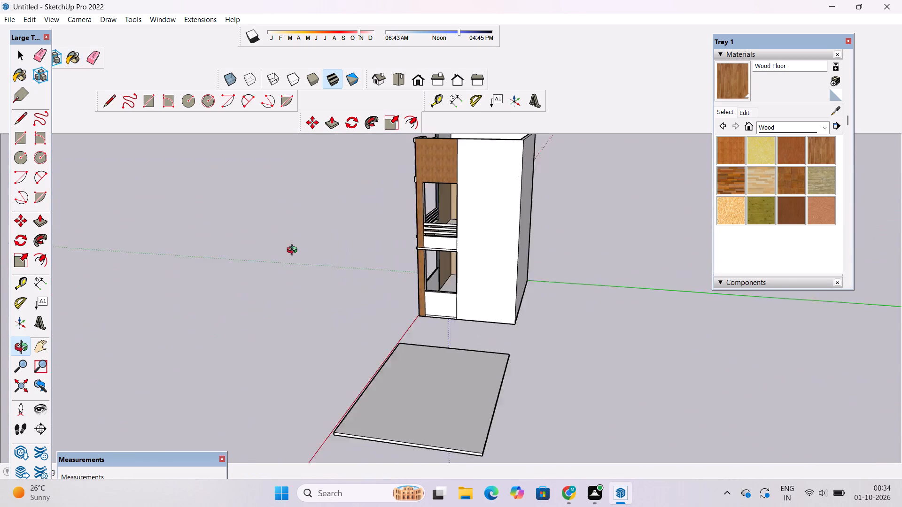
pyautogui.moveTo(294, 251); pyautogui.dragTo(291, 252)
pyautogui.scroll(8, 391, 199)
pyautogui.moveTo(477, 197); pyautogui.dragTo(443, 211)
pyautogui.moveTo(449, 218); pyautogui.dragTo(453, 192)
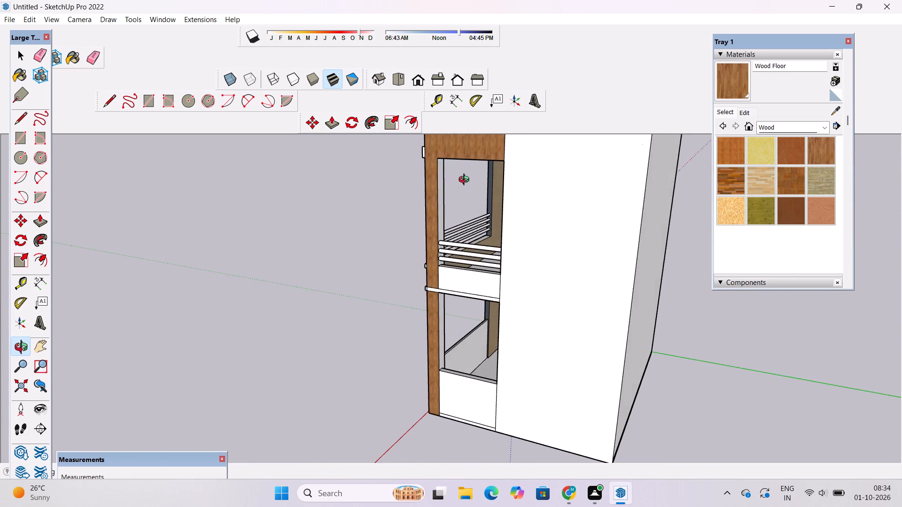
pyautogui.scroll(5, 466, 181)
pyautogui.click(723, 76)
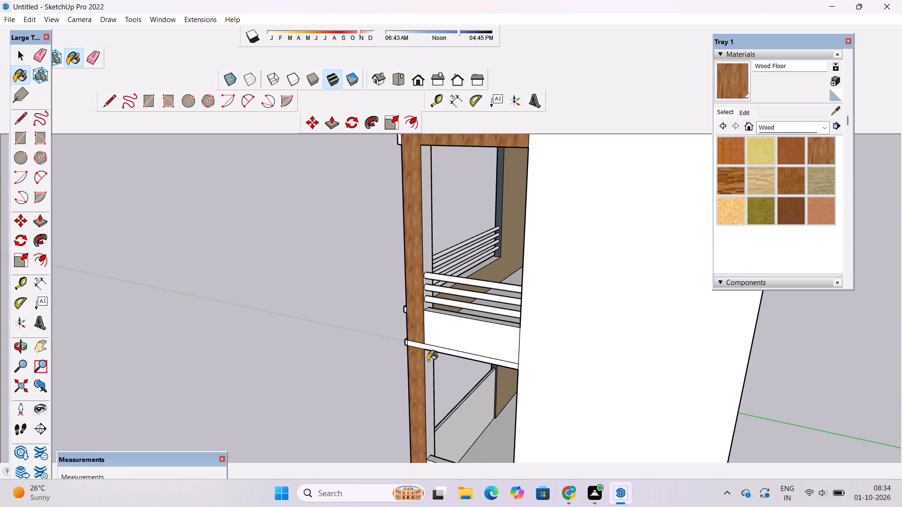
pyautogui.click(429, 369)
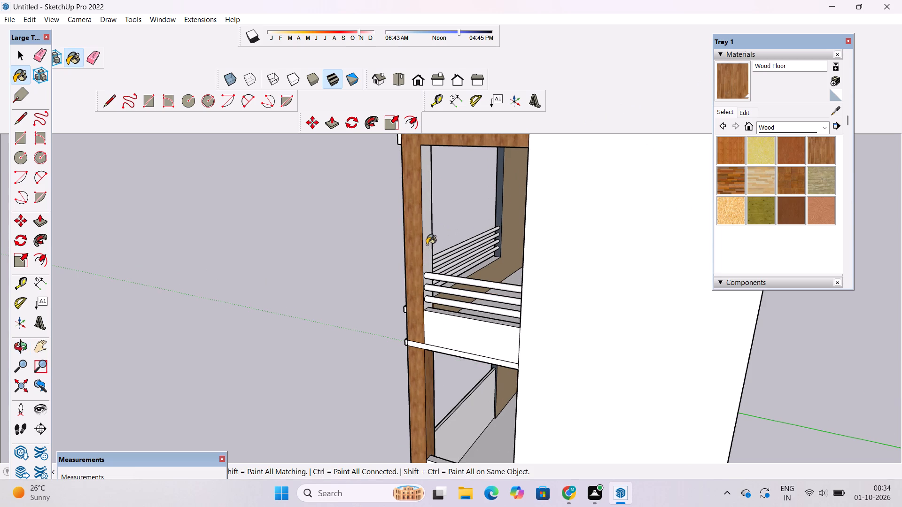
pyautogui.click(427, 245)
# Paint the corner pillar's inner faces toward the tower with Wood Floor on both balcony levels.
pyautogui.press('o')
pyautogui.scroll(-6, 427, 245)
pyautogui.moveTo(309, 310); pyautogui.dragTo(797, 293)
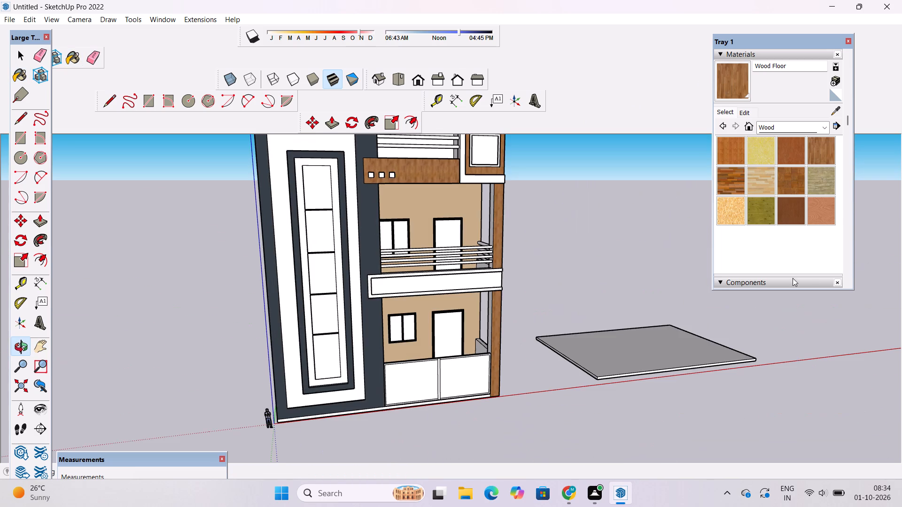
pyautogui.moveTo(375, 355); pyautogui.dragTo(505, 360)
pyautogui.scroll(3, 451, 359)
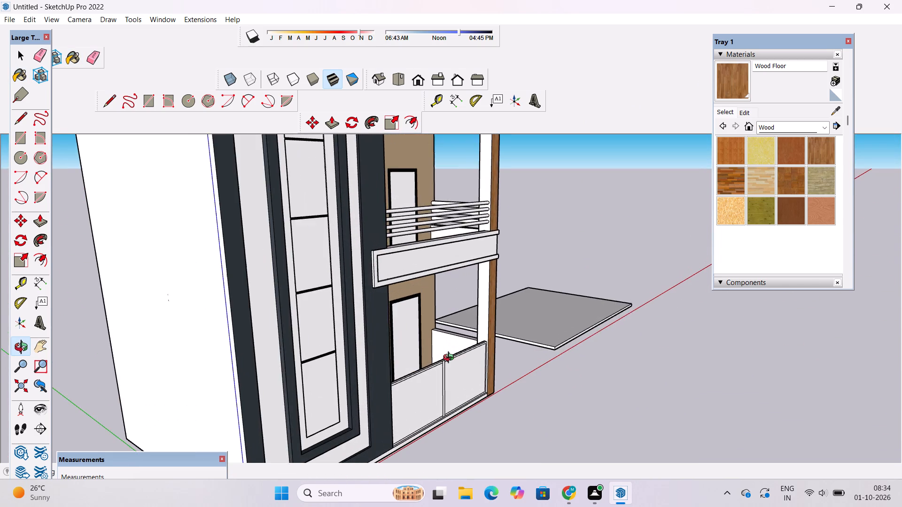
pyautogui.moveTo(451, 359); pyautogui.dragTo(458, 352)
pyautogui.keyDown('shift'); pyautogui.moveTo(498, 305); pyautogui.dragTo(467, 387); pyautogui.keyUp('shift')
pyautogui.moveTo(416, 365); pyautogui.dragTo(430, 343)
pyautogui.click(726, 89)
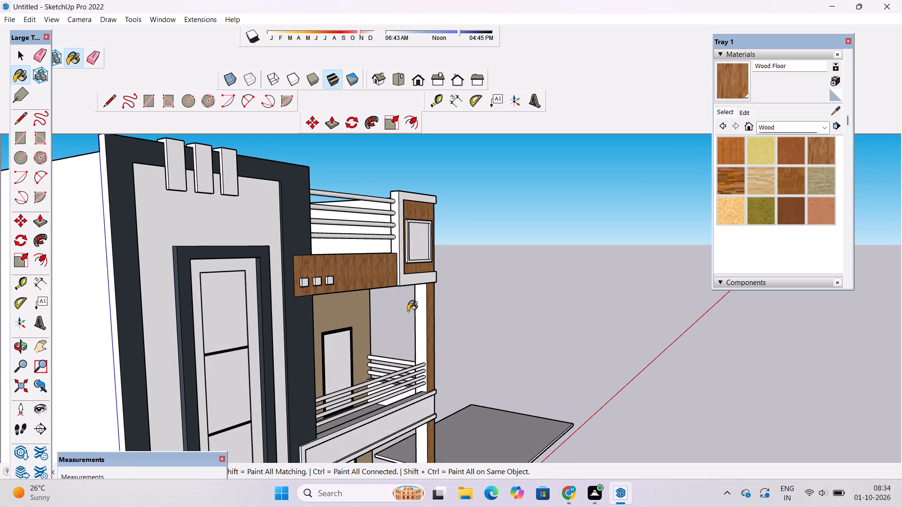
pyautogui.click(423, 310)
pyautogui.scroll(-10, 411, 234)
pyautogui.scroll(4, 409, 403)
pyautogui.scroll(11, 412, 292)
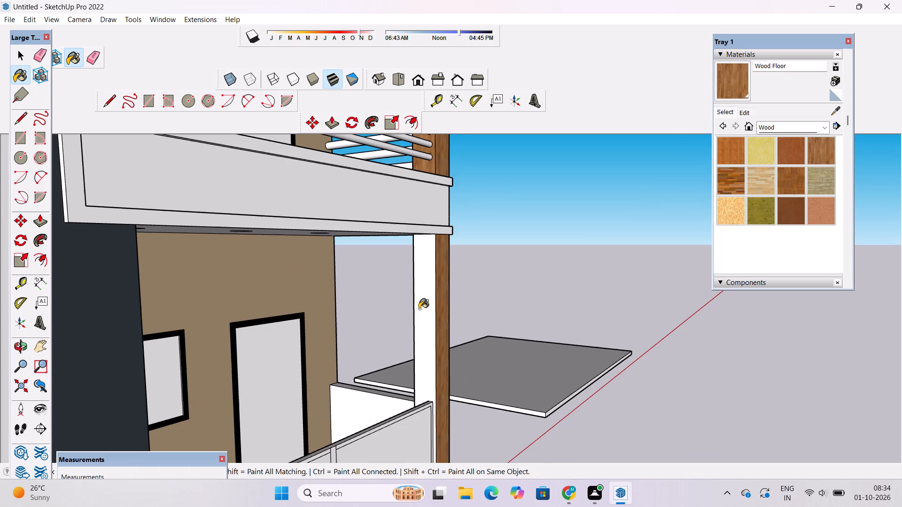
pyautogui.click(419, 309)
# Examine the wood-finished pillar, fascia and rooftop panel from the tower side and from the front.
pyautogui.press('o')
pyautogui.scroll(-6, 420, 311)
pyautogui.moveTo(411, 324); pyautogui.dragTo(485, 314)
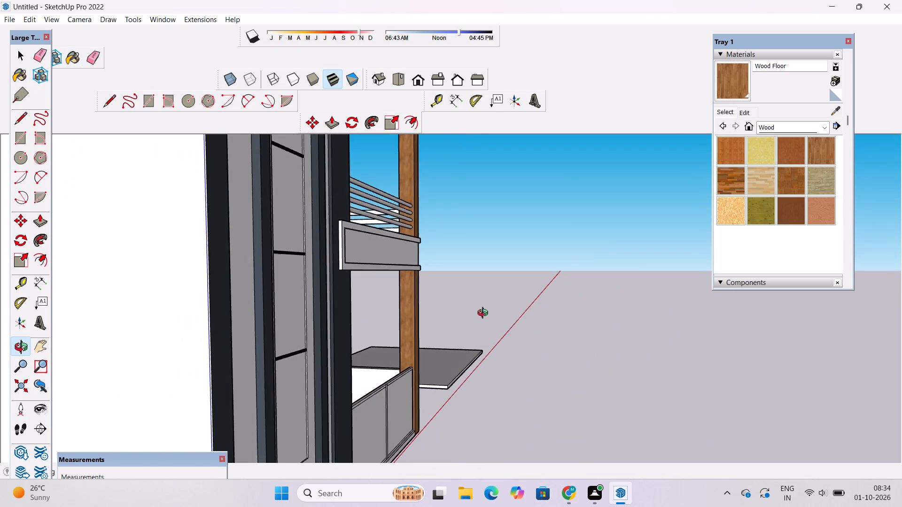
pyautogui.moveTo(485, 314); pyautogui.dragTo(382, 355)
pyautogui.scroll(-5, 361, 344)
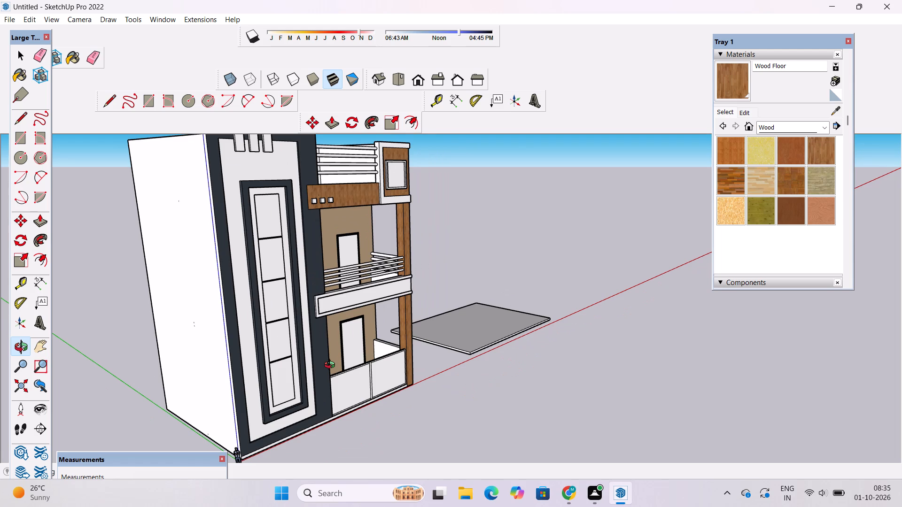
pyautogui.scroll(-2, 330, 374)
pyautogui.keyDown('shift'); pyautogui.moveTo(355, 370); pyautogui.dragTo(357, 328); pyautogui.keyUp('shift')
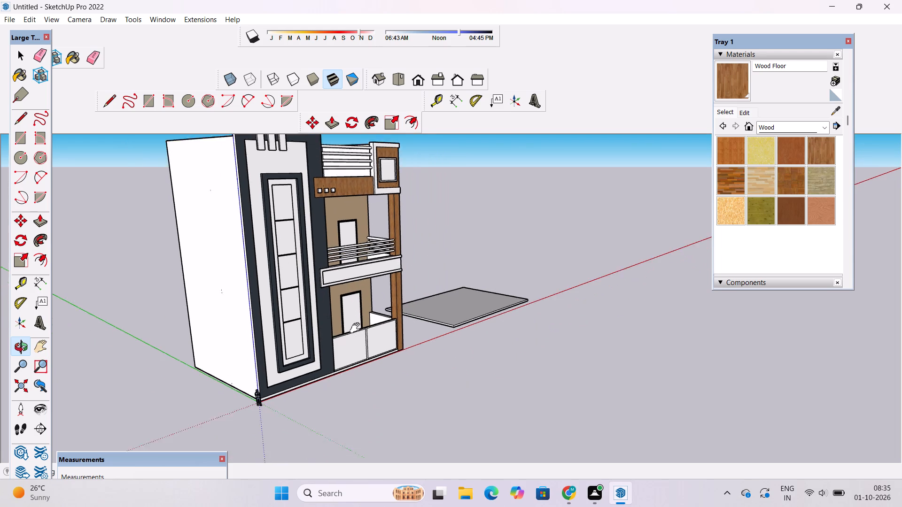
pyautogui.keyDown('shift'); pyautogui.moveTo(357, 328); pyautogui.dragTo(357, 325); pyautogui.keyUp('shift')
pyautogui.scroll(-5, 367, 308)
pyautogui.moveTo(428, 316); pyautogui.dragTo(295, 378)
pyautogui.scroll(5, 456, 307)
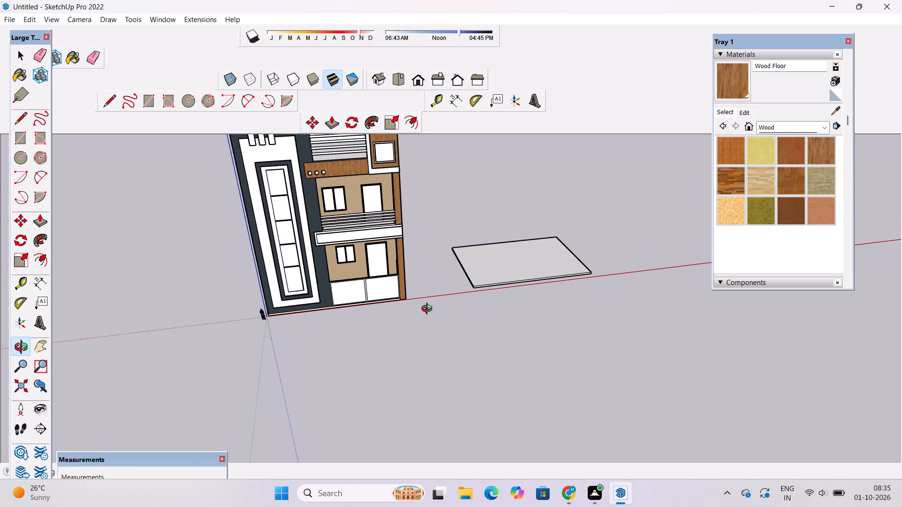
# Examine the house from the front, the side wall and the pillar side, closing in on the balcony openings.
pyautogui.keyDown('shift'); pyautogui.moveTo(399, 327); pyautogui.dragTo(405, 272); pyautogui.keyUp('shift')
pyautogui.moveTo(405, 307); pyautogui.dragTo(409, 268)
pyautogui.keyDown('shift'); pyautogui.moveTo(415, 258); pyautogui.dragTo(422, 355); pyautogui.keyUp('shift')
pyautogui.scroll(-5, 430, 331)
pyautogui.moveTo(606, 294); pyautogui.dragTo(293, 307)
pyautogui.scroll(8, 555, 289)
pyautogui.moveTo(538, 298); pyautogui.dragTo(418, 291)
pyautogui.scroll(2, 392, 291)
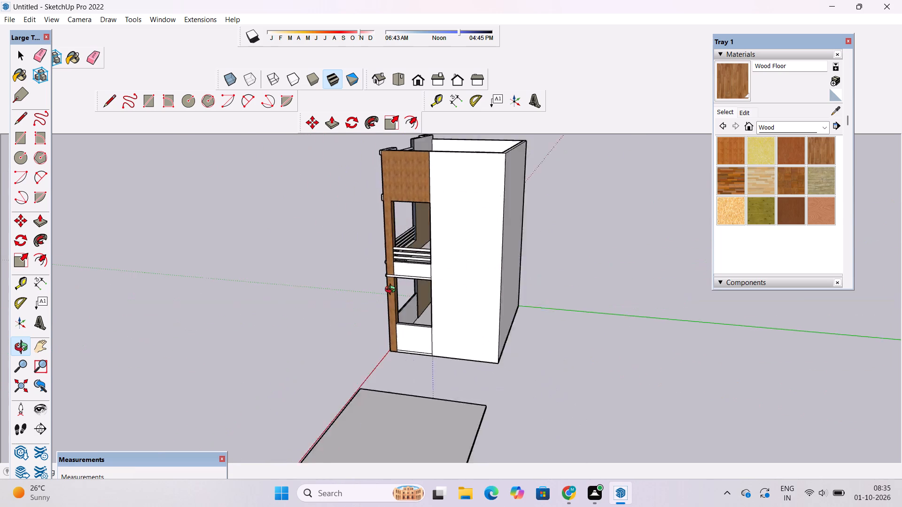
pyautogui.scroll(2, 392, 291)
pyautogui.scroll(-4, 403, 279)
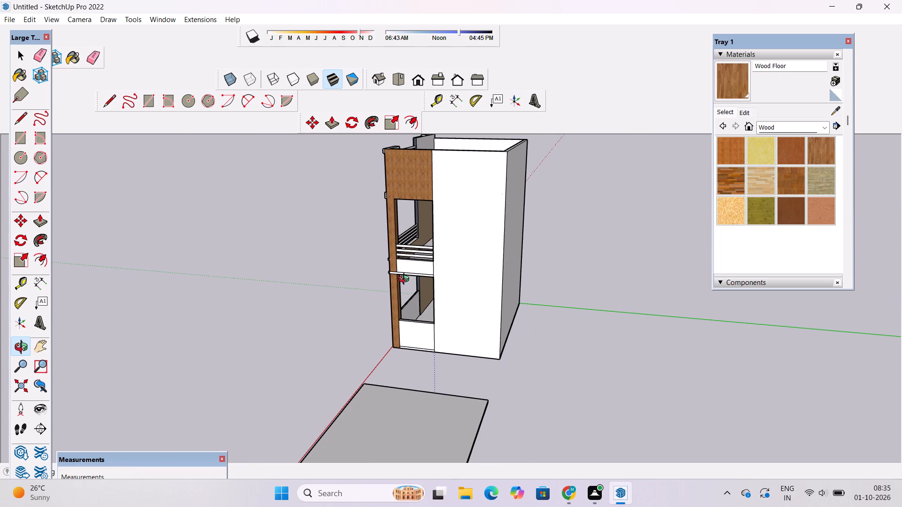
pyautogui.scroll(-1, 406, 280)
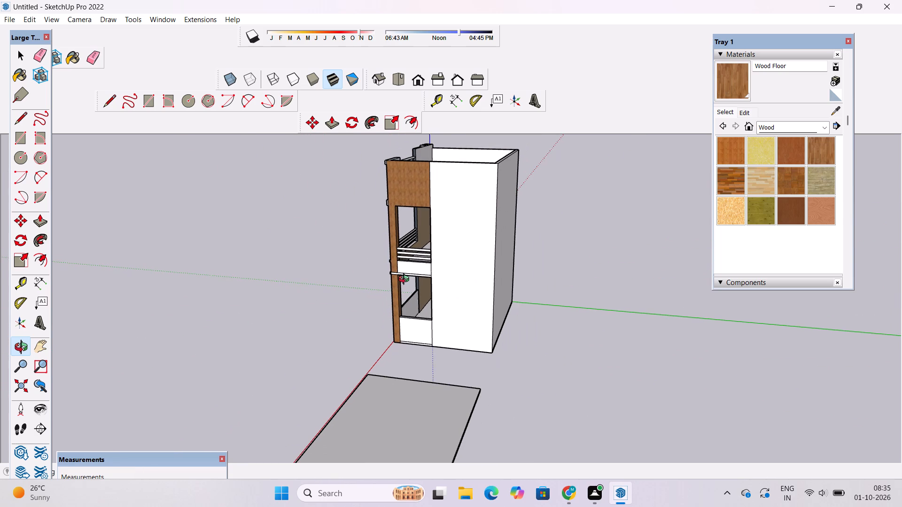
pyautogui.scroll(-4, 406, 280)
pyautogui.keyDown('shift'); pyautogui.moveTo(406, 282); pyautogui.dragTo(497, 315); pyautogui.keyUp('shift')
pyautogui.moveTo(498, 319); pyautogui.dragTo(590, 324)
pyautogui.scroll(6, 527, 312)
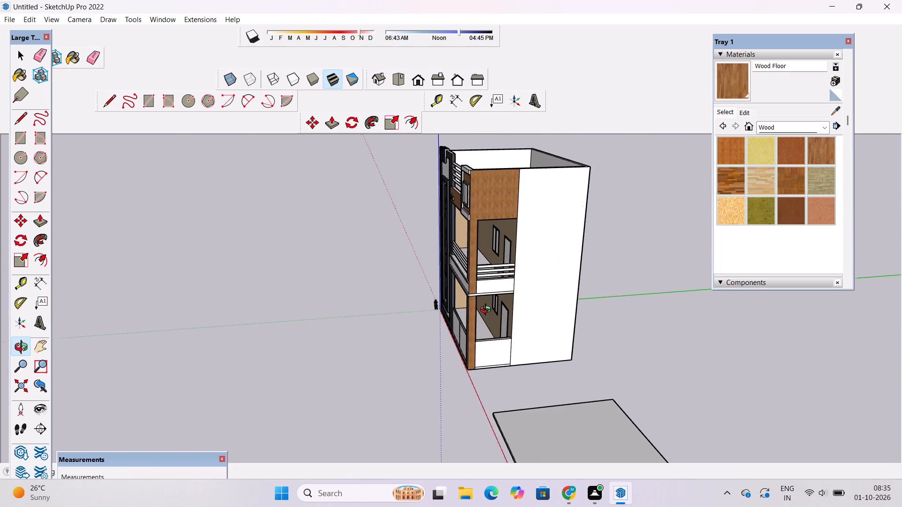
pyautogui.scroll(3, 488, 311)
pyautogui.keyDown('shift'); pyautogui.moveTo(440, 311); pyautogui.dragTo(480, 311); pyautogui.keyUp('shift')
pyautogui.moveTo(480, 310); pyautogui.dragTo(599, 289)
pyautogui.scroll(3, 467, 280)
pyautogui.moveTo(460, 280); pyautogui.dragTo(578, 282)
pyautogui.keyDown('shift'); pyautogui.moveTo(584, 279); pyautogui.dragTo(568, 296); pyautogui.keyUp('shift')
pyautogui.scroll(3, 477, 302)
pyautogui.moveTo(477, 302); pyautogui.dragTo(597, 302)
pyautogui.scroll(-5, 597, 302)
# Draw a small square near the tower end of the recessed panel on the lower balcony's white front band.
pyautogui.keyDown('shift'); pyautogui.moveTo(593, 298); pyautogui.dragTo(568, 324); pyautogui.keyUp('shift')
pyautogui.scroll(2, 513, 305)
pyautogui.moveTo(506, 313); pyautogui.dragTo(472, 276)
pyautogui.moveTo(448, 270); pyautogui.dragTo(441, 257)
pyautogui.scroll(-3, 439, 251)
pyautogui.keyDown('shift'); pyautogui.moveTo(436, 248); pyautogui.dragTo(389, 259); pyautogui.keyUp('shift')
pyautogui.scroll(1, 373, 265)
pyautogui.press('r')
pyautogui.scroll(12, 316, 241)
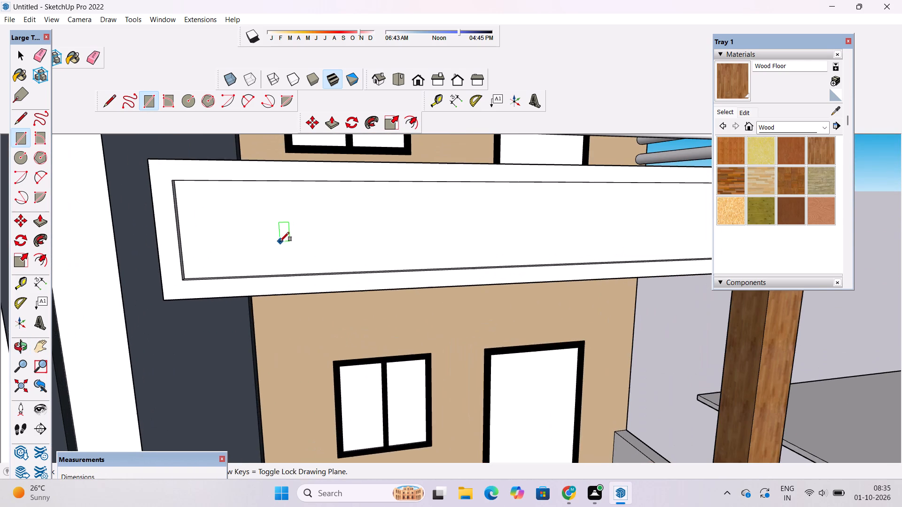
pyautogui.click(236, 213)
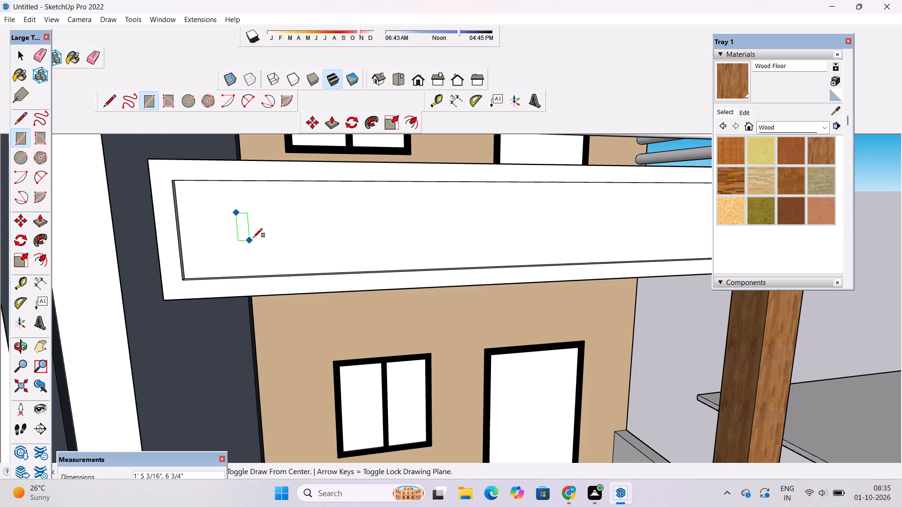
pyautogui.click(264, 235)
pyautogui.press('space')
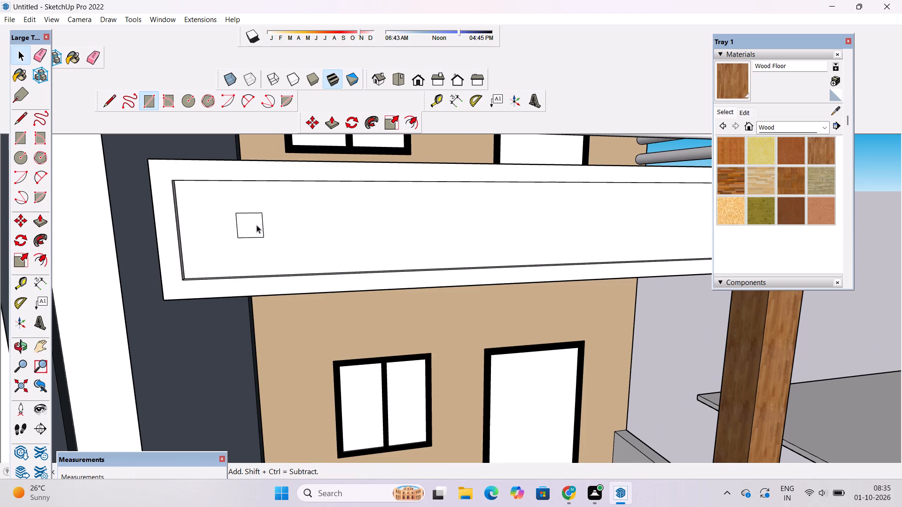
# Copy the small square twice along the white balcony band, spacing the three squares about 2' 4" apart.
pyautogui.doubleClick(255, 225)
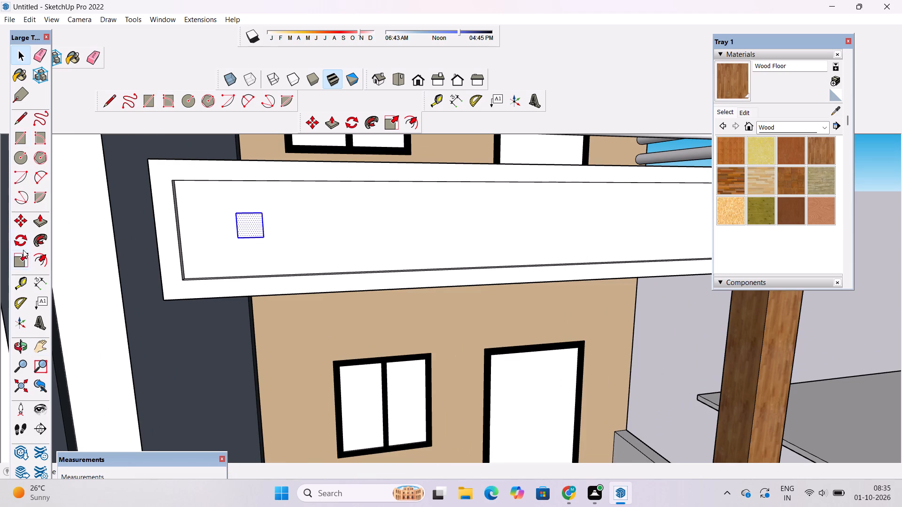
pyautogui.click(22, 221)
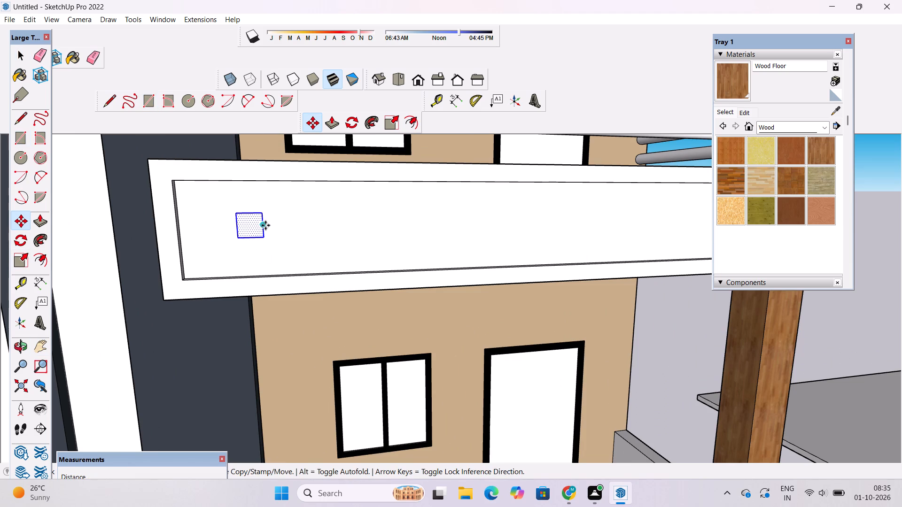
pyautogui.click(264, 225)
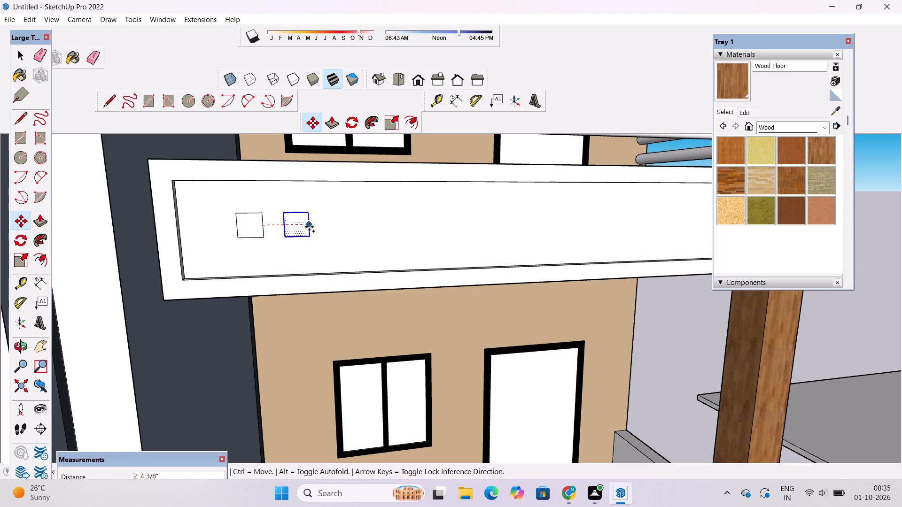
pyautogui.click(309, 227)
pyautogui.click(310, 226)
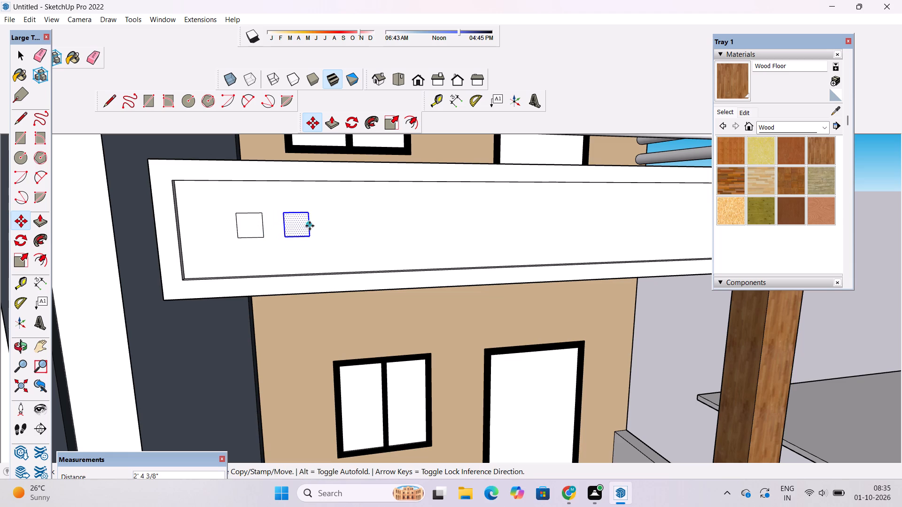
pyautogui.click(353, 229)
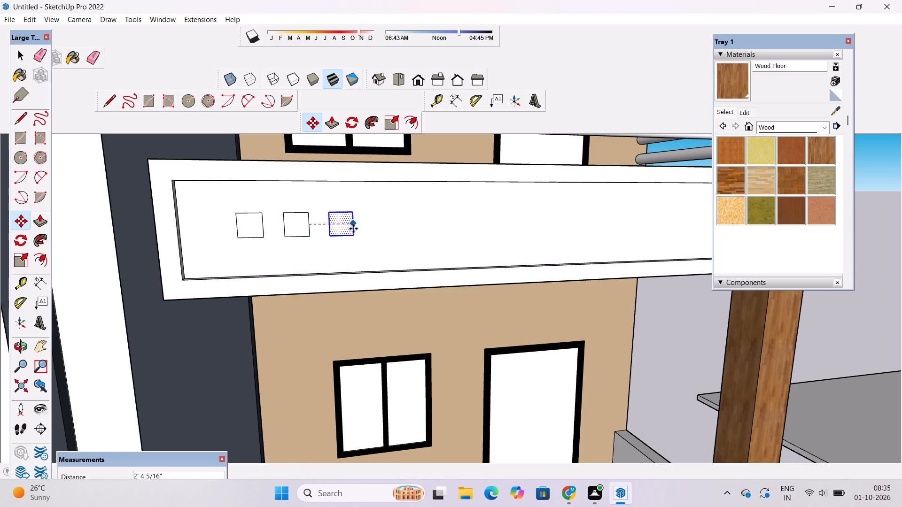
# Extrude all three small squares on the lower balcony band outward by 6".
pyautogui.press('space')
pyautogui.click(344, 222)
pyautogui.press('p')
pyautogui.click(344, 222)
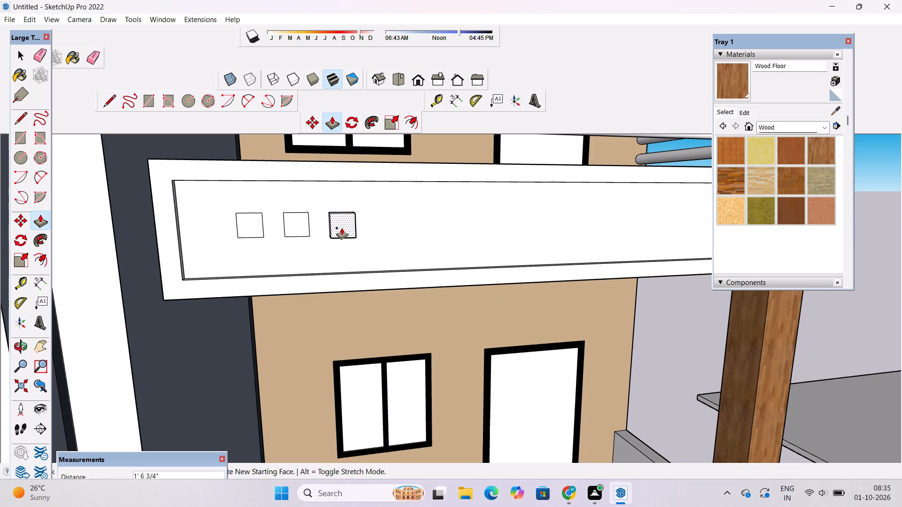
pyautogui.press('6')
pyautogui.hotkey('shift', '"')
pyautogui.press('Return')
pyautogui.click(303, 223)
pyautogui.click(355, 227)
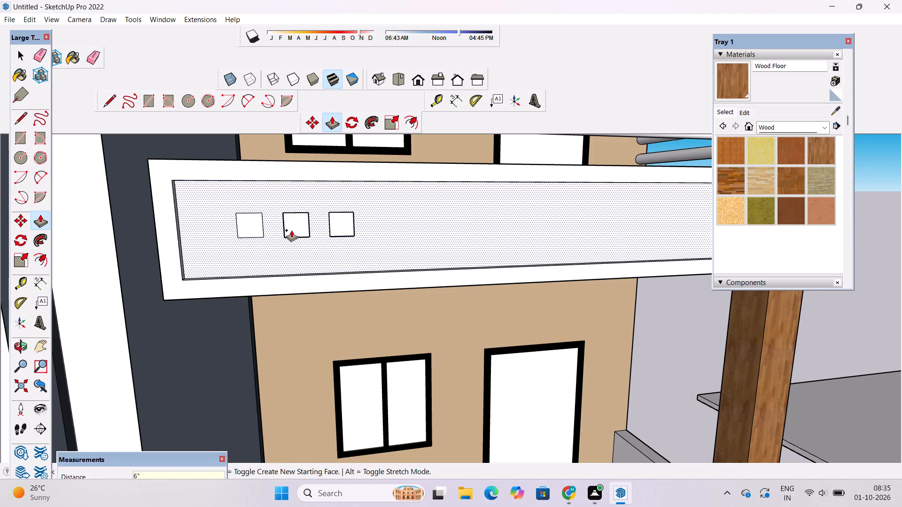
pyautogui.click(245, 228)
pyautogui.click(304, 232)
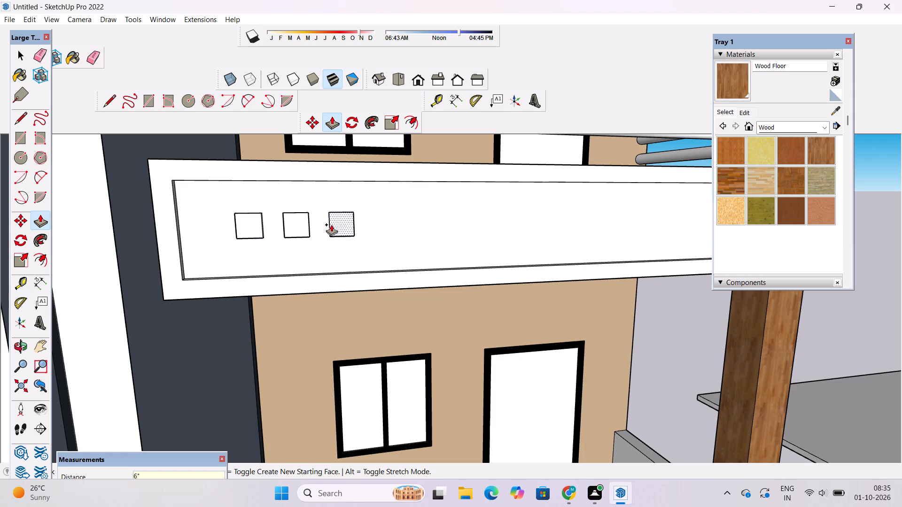
# Examine the three raised blocks on the lower balcony band within the whole front facade.
pyautogui.press('o')
pyautogui.scroll(-12, 351, 215)
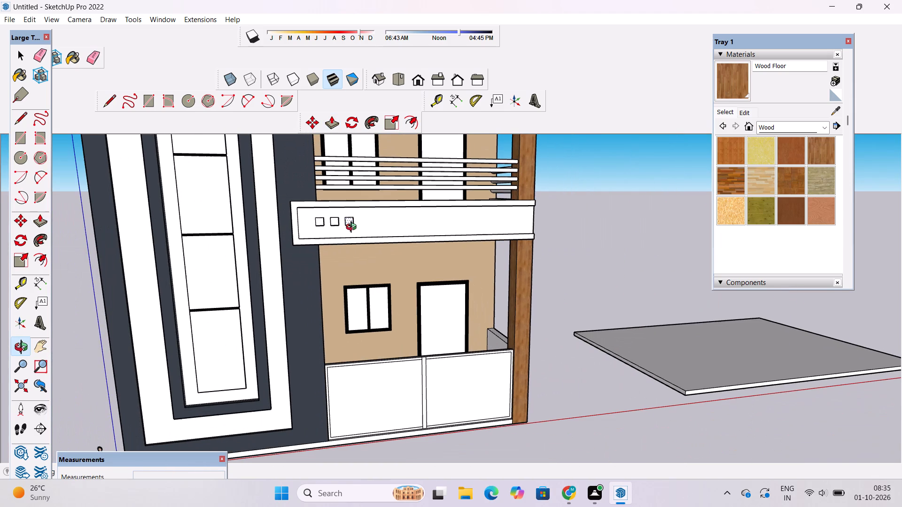
pyautogui.keyDown('shift'); pyautogui.moveTo(349, 235); pyautogui.dragTo(351, 255); pyautogui.keyUp('shift')
pyautogui.moveTo(351, 256); pyautogui.dragTo(373, 284)
pyautogui.scroll(-4, 374, 277)
pyautogui.keyDown('shift'); pyautogui.moveTo(396, 283); pyautogui.dragTo(370, 292); pyautogui.keyUp('shift')
pyautogui.moveTo(370, 292); pyautogui.dragTo(337, 293)
pyautogui.scroll(-4, 330, 284)
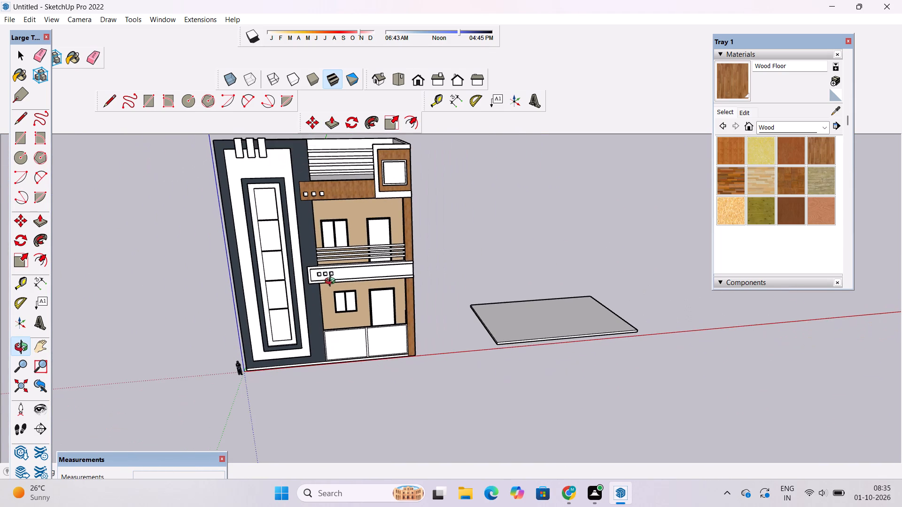
pyautogui.keyDown('shift'); pyautogui.moveTo(364, 273); pyautogui.dragTo(354, 304); pyautogui.keyUp('shift')
pyautogui.moveTo(361, 300); pyautogui.dragTo(348, 278)
pyautogui.scroll(2, 345, 290)
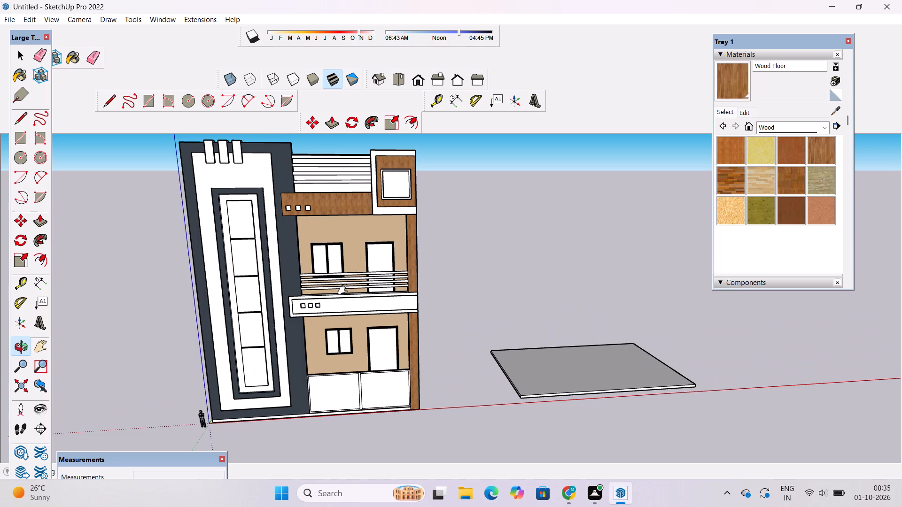
pyautogui.keyDown('shift'); pyautogui.moveTo(345, 290); pyautogui.dragTo(349, 284); pyautogui.keyUp('shift')
pyautogui.press('space')
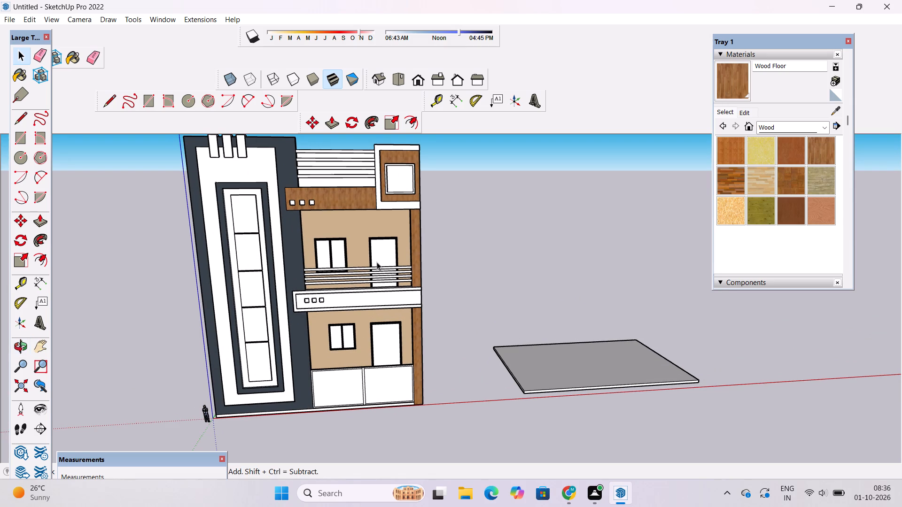
# Paint the top face of the upper fascia, below the rooftop railing, with Wood Floor.
pyautogui.press('o')
pyautogui.scroll(-4, 377, 262)
pyautogui.moveTo(376, 221); pyautogui.dragTo(391, 313)
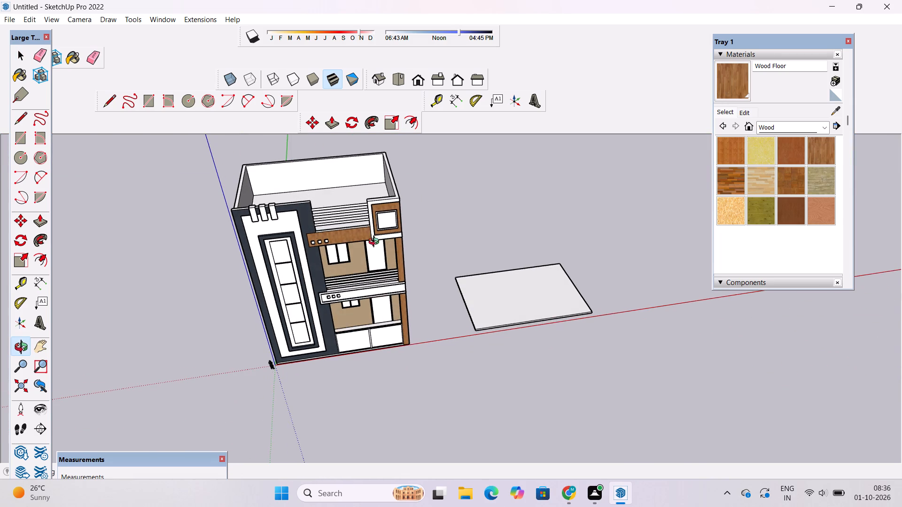
pyautogui.scroll(12, 371, 229)
pyautogui.moveTo(227, 259); pyautogui.dragTo(376, 214)
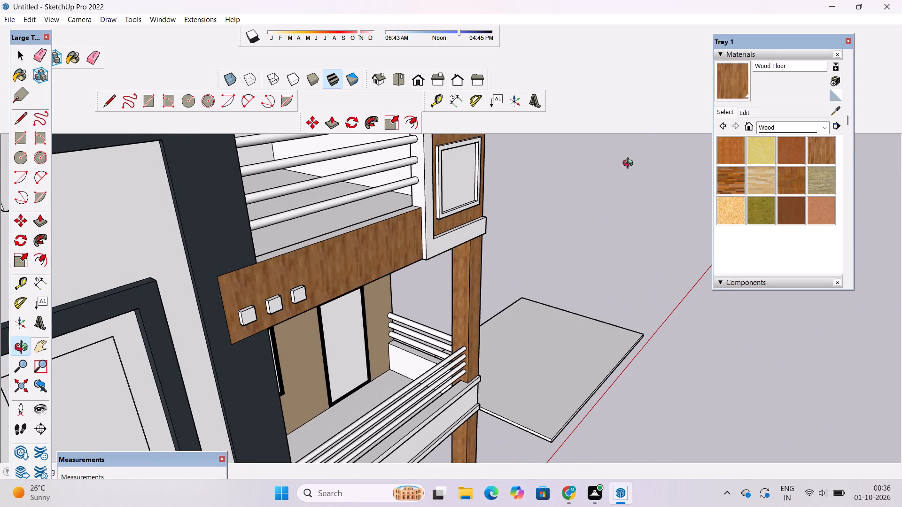
pyautogui.click(727, 86)
pyautogui.scroll(5, 392, 213)
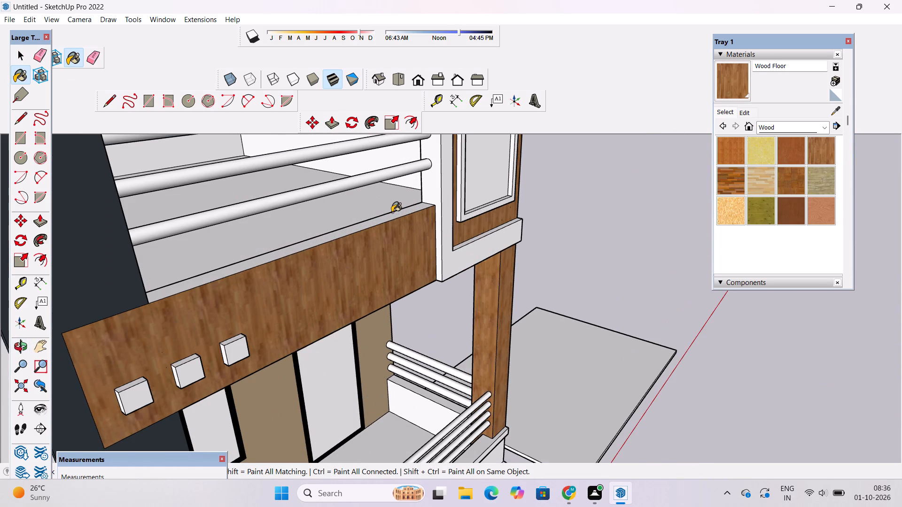
pyautogui.click(392, 215)
# Paint the underside of the upper fascia and rooftop panel with Wood Floor.
pyautogui.scroll(-5, 392, 215)
pyautogui.scroll(-1, 412, 258)
pyautogui.press('o')
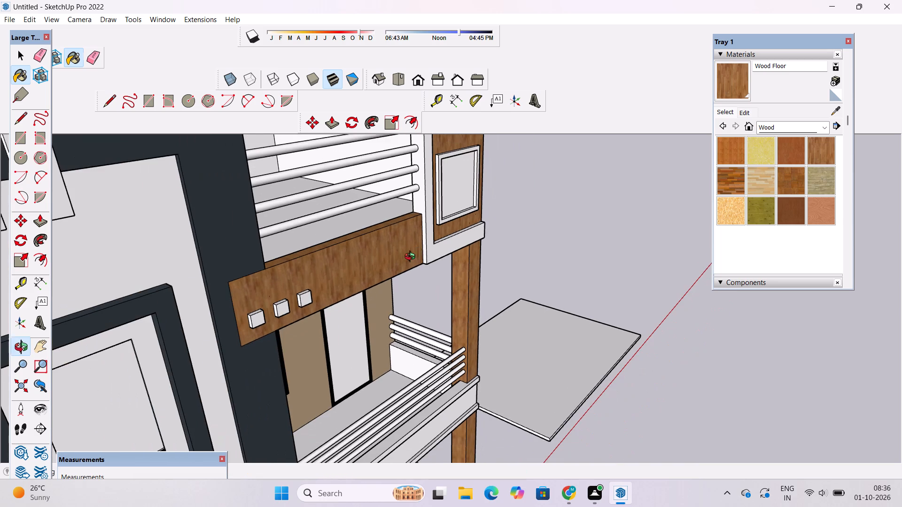
pyautogui.scroll(-4, 412, 258)
pyautogui.moveTo(453, 310); pyautogui.dragTo(404, 155)
pyautogui.moveTo(451, 272); pyautogui.dragTo(371, 160)
pyautogui.moveTo(462, 297); pyautogui.dragTo(419, 252)
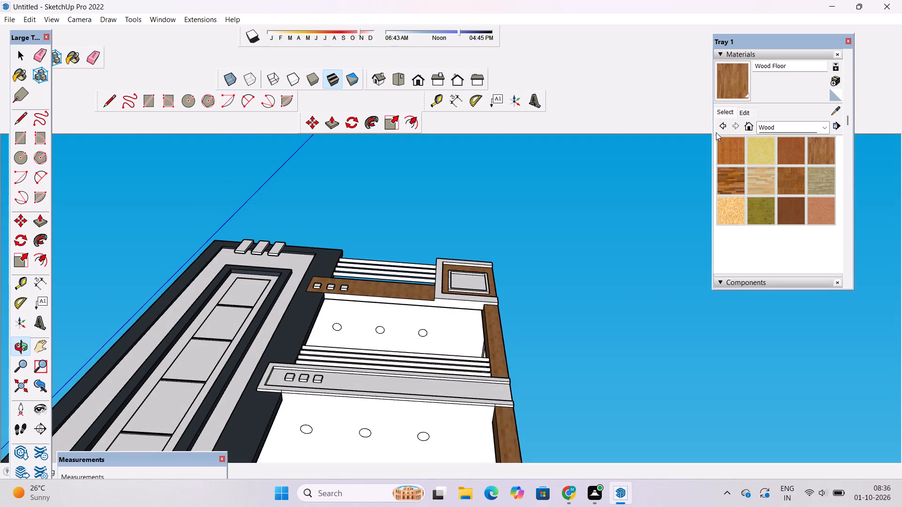
pyautogui.click(729, 93)
pyautogui.scroll(4, 477, 322)
pyautogui.click(470, 295)
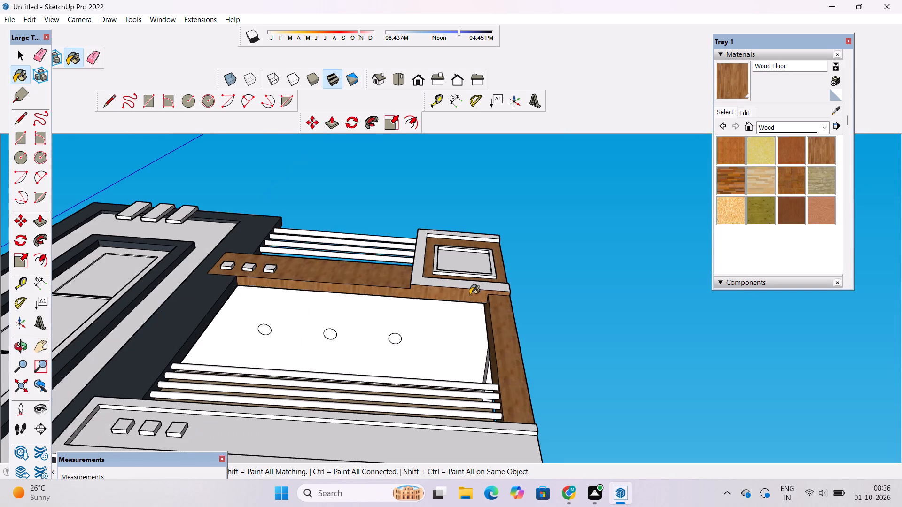
pyautogui.scroll(-10, 473, 273)
pyautogui.scroll(9, 478, 332)
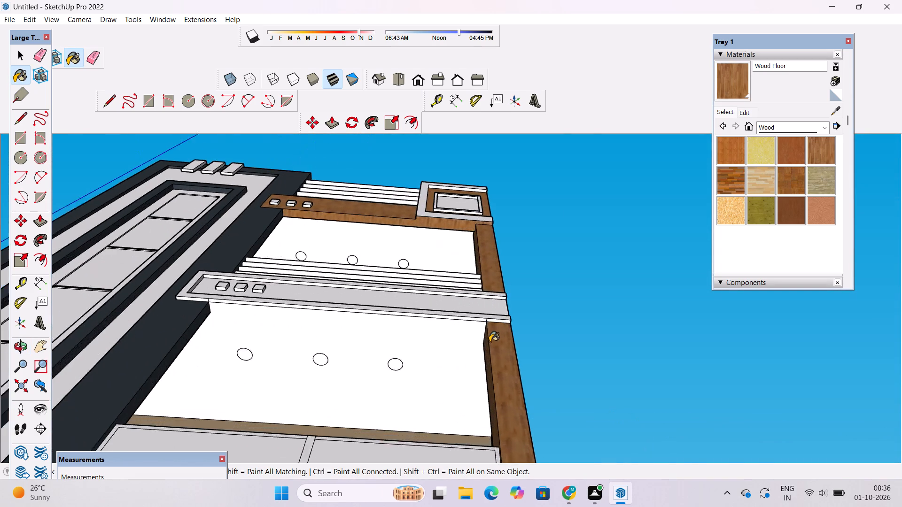
pyautogui.scroll(1, 490, 342)
# Paint the ceilings of both balcony levels with 0006_Pink from the Colors-Named collection.
pyautogui.press('o')
pyautogui.scroll(-6, 494, 330)
pyautogui.moveTo(516, 302); pyautogui.dragTo(513, 424)
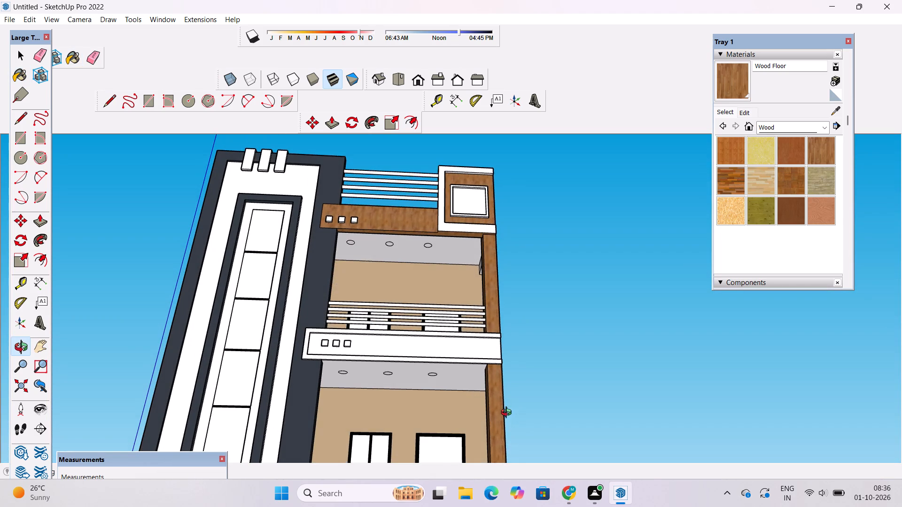
pyautogui.keyDown('shift'); pyautogui.moveTo(508, 414); pyautogui.dragTo(508, 357); pyautogui.keyUp('shift')
pyautogui.moveTo(528, 350); pyautogui.dragTo(467, 304)
pyautogui.moveTo(440, 364); pyautogui.dragTo(498, 383)
pyautogui.moveTo(464, 396); pyautogui.dragTo(471, 362)
pyautogui.click(810, 128)
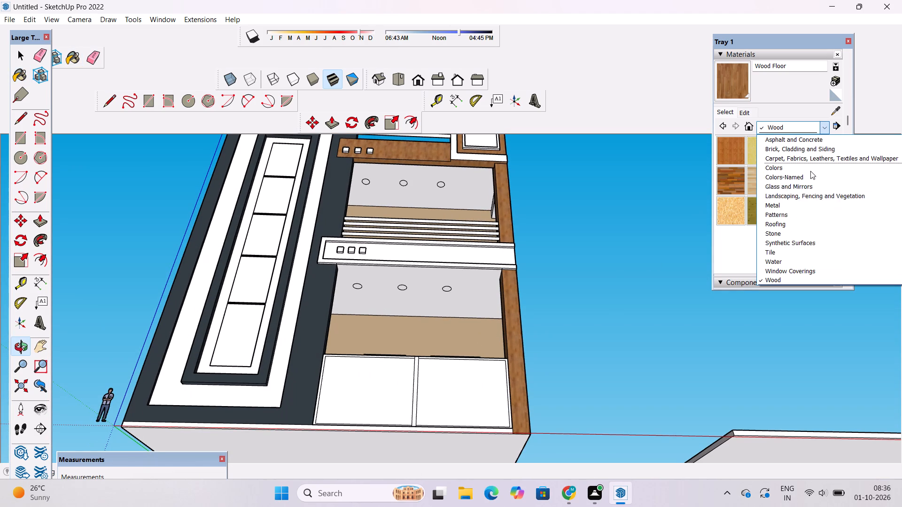
pyautogui.click(781, 177)
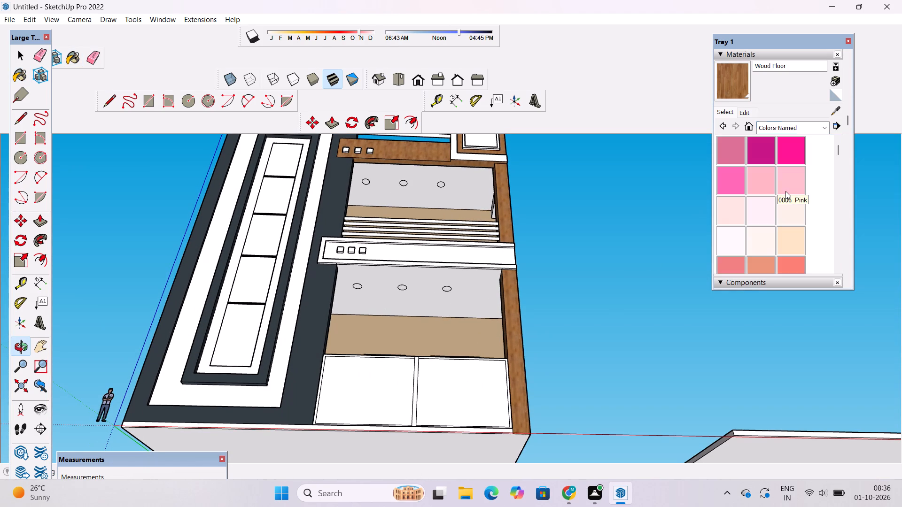
pyautogui.click(790, 186)
pyautogui.click(458, 180)
pyautogui.click(466, 288)
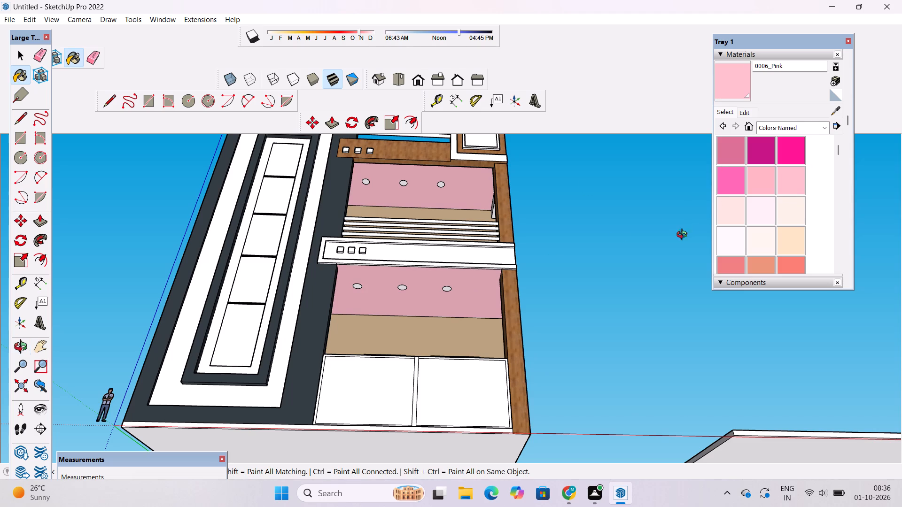
# Examine the painted house facade from the front.
pyautogui.press('o')
pyautogui.scroll(-6, 332, 218)
pyautogui.moveTo(328, 248); pyautogui.dragTo(319, 404)
pyautogui.scroll(-3, 346, 363)
pyautogui.keyDown('shift'); pyautogui.moveTo(354, 363); pyautogui.dragTo(405, 299); pyautogui.keyUp('shift')
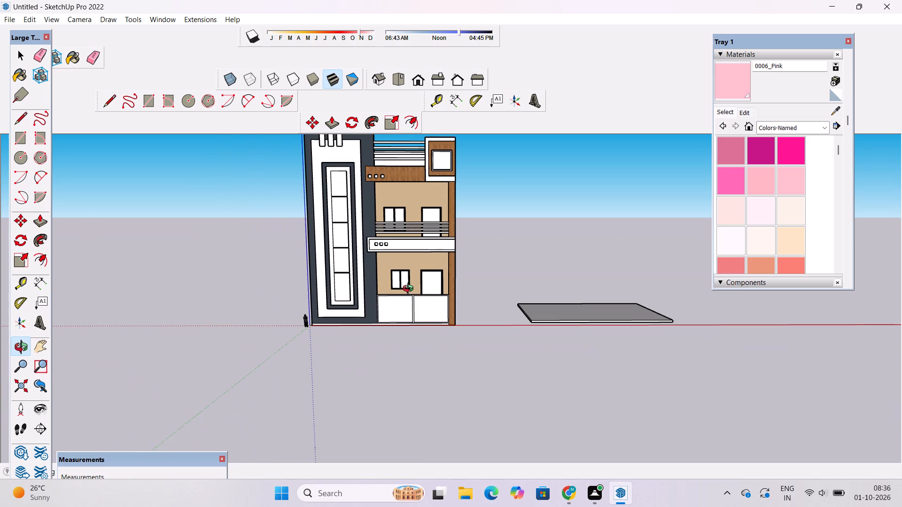
pyautogui.moveTo(410, 290); pyautogui.dragTo(433, 283)
pyautogui.keyDown('shift'); pyautogui.moveTo(434, 283); pyautogui.dragTo(423, 314); pyautogui.keyUp('shift')
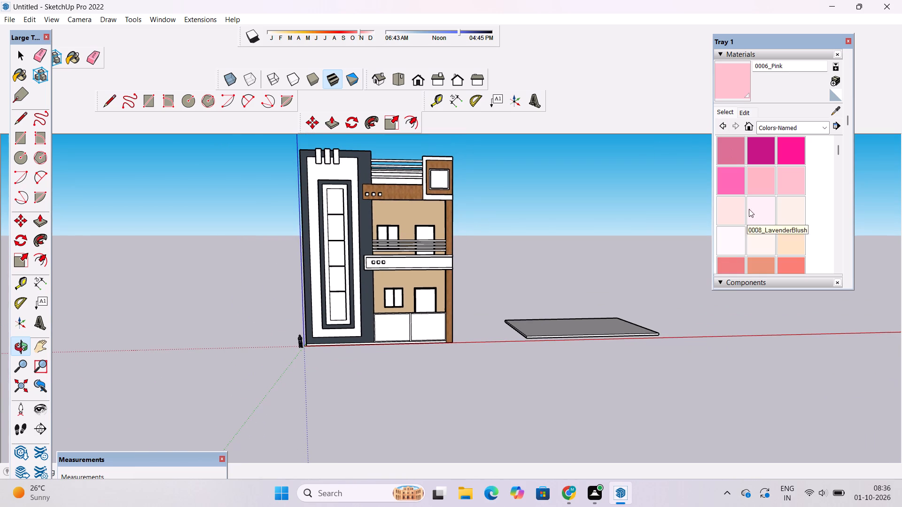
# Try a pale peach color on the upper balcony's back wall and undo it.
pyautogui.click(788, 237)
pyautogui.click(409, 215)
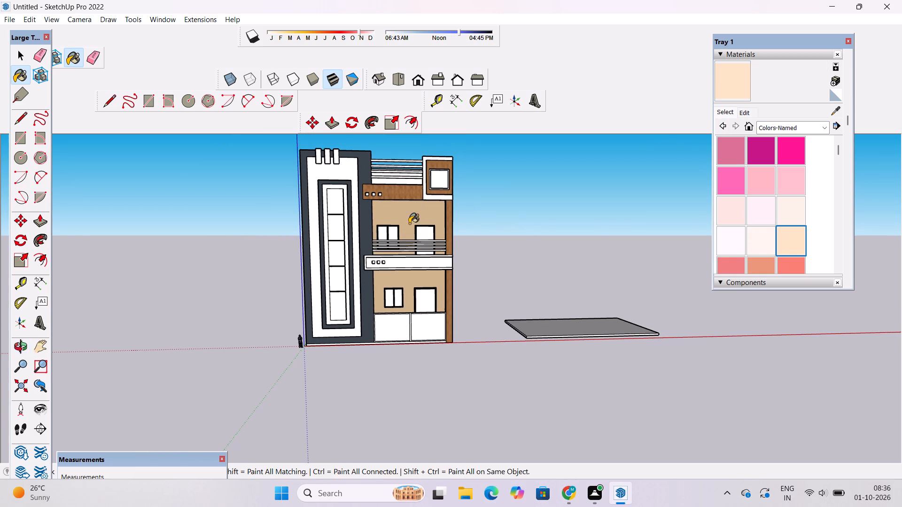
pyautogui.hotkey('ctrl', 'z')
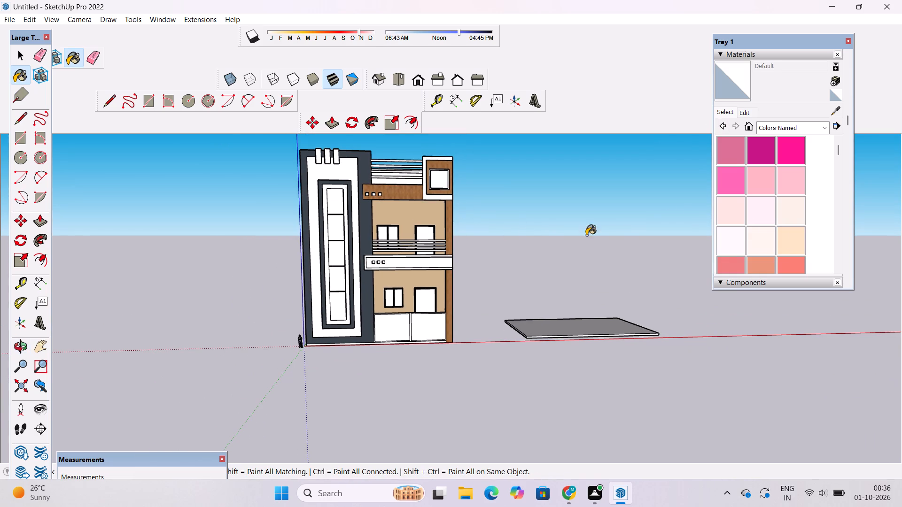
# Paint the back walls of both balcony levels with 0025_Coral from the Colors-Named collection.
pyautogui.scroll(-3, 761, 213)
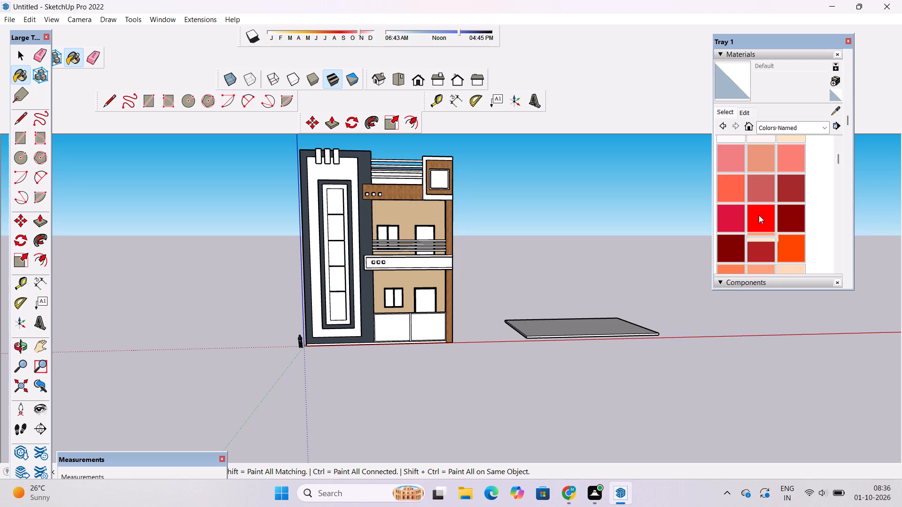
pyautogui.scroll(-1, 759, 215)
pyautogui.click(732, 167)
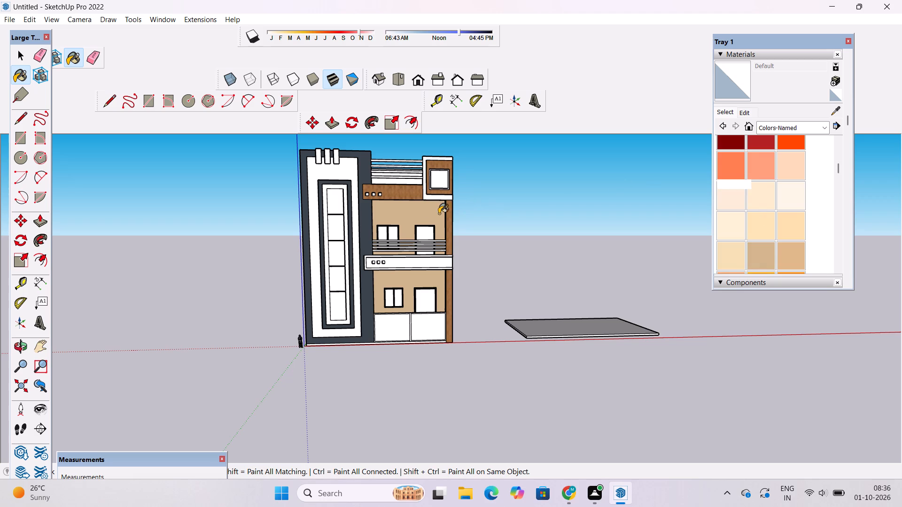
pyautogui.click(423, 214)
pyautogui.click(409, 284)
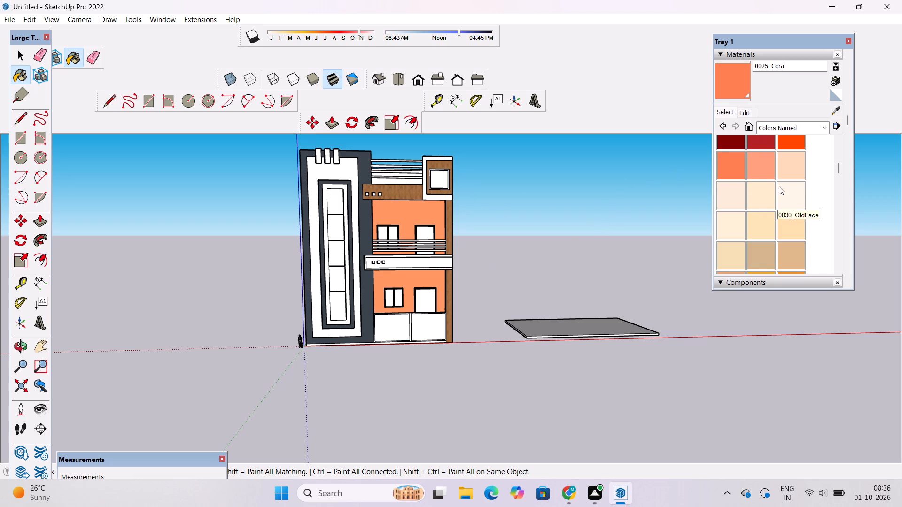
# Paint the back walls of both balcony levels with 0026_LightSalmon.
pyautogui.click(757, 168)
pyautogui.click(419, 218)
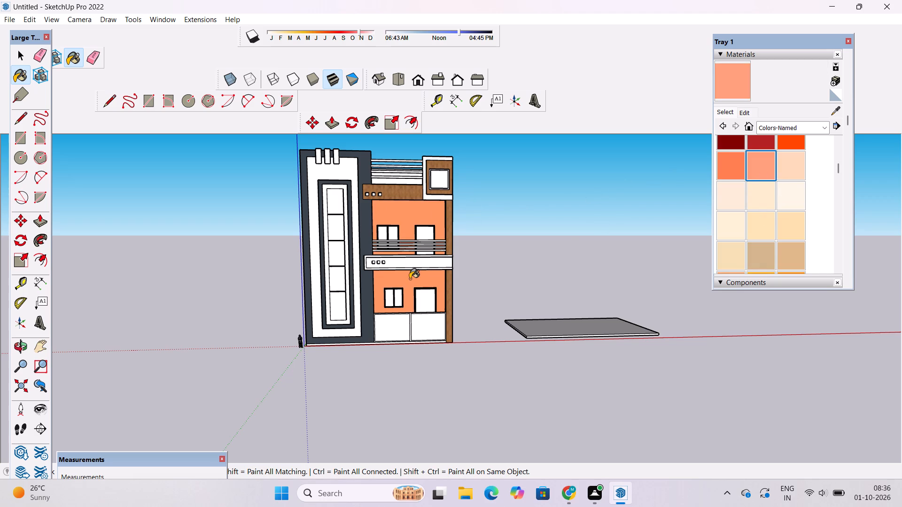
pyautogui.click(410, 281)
# Paint the back walls of both balcony levels with 0037_SandyBrown.
pyautogui.scroll(-1, 754, 197)
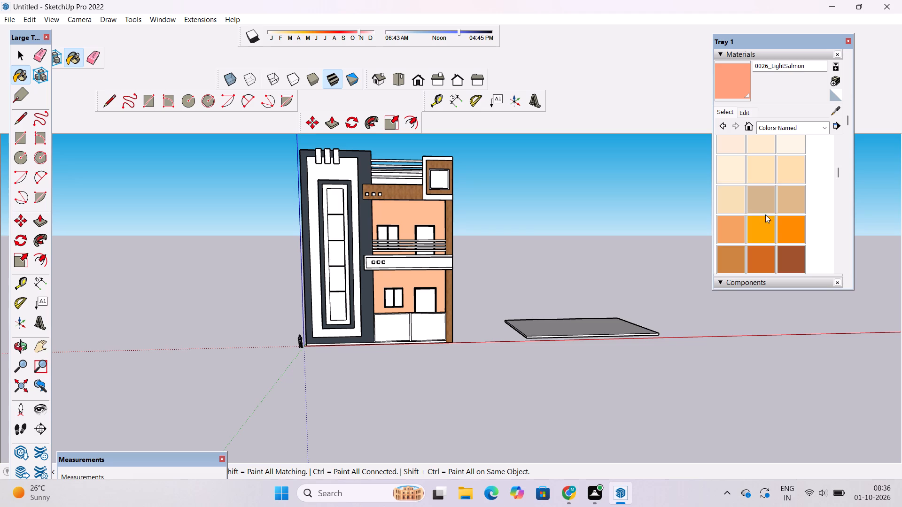
pyautogui.scroll(-2, 768, 211)
pyautogui.scroll(2, 768, 211)
pyautogui.click(733, 222)
pyautogui.click(398, 210)
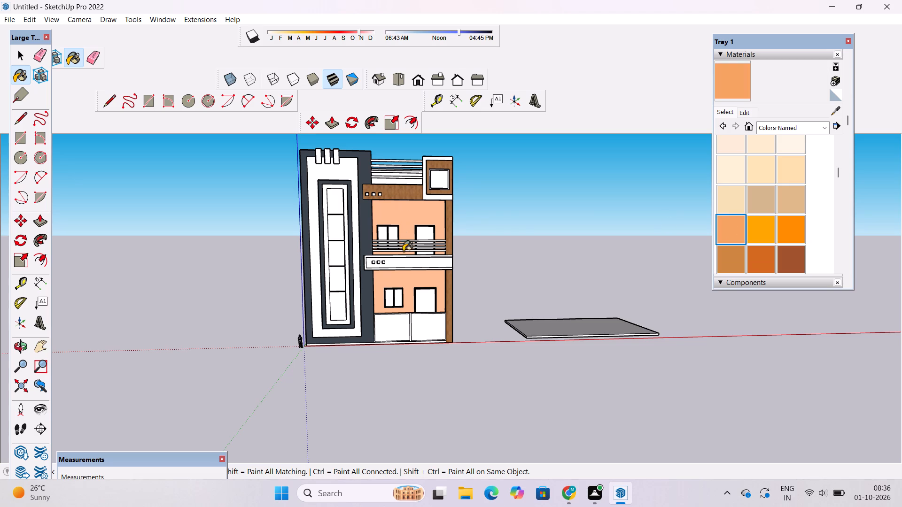
pyautogui.click(406, 283)
# Examine the recolored facade from the front at different distances and viewing heights.
pyautogui.scroll(-9, 435, 246)
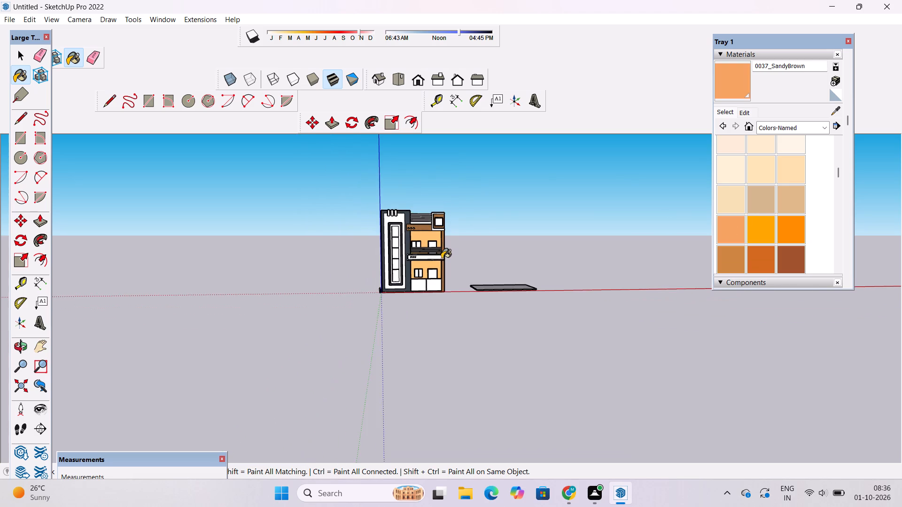
pyautogui.scroll(-1, 444, 269)
pyautogui.scroll(5, 447, 280)
pyautogui.press('o')
pyautogui.moveTo(448, 289); pyautogui.dragTo(448, 241)
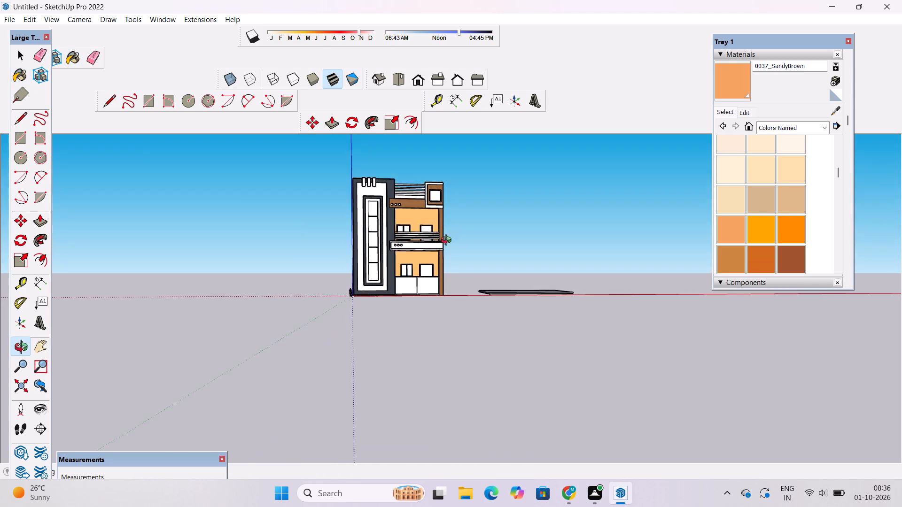
pyautogui.moveTo(448, 241); pyautogui.dragTo(442, 191)
pyautogui.scroll(11, 426, 222)
pyautogui.scroll(-11, 433, 208)
pyautogui.moveTo(437, 218); pyautogui.dragTo(453, 342)
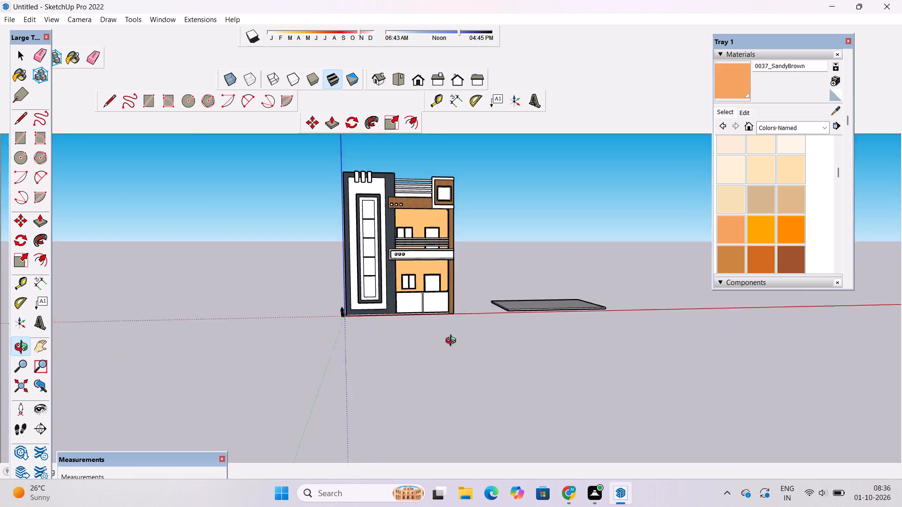
pyautogui.moveTo(453, 342); pyautogui.dragTo(455, 378)
# Paint the recessed panel, raised border and top face of the first-floor balcony band's front with 0032_Moccasin.
pyautogui.scroll(5, 447, 299)
pyautogui.scroll(1, 412, 280)
pyautogui.moveTo(423, 291); pyautogui.dragTo(421, 282)
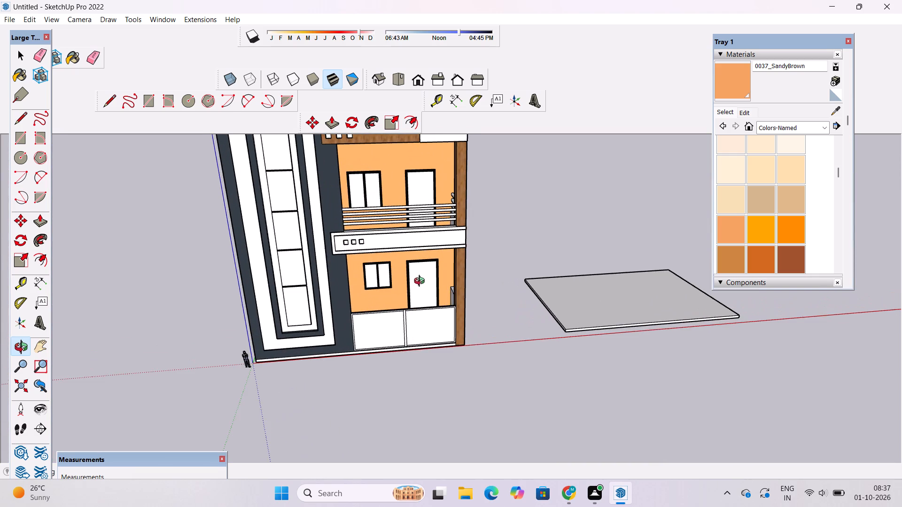
pyautogui.moveTo(421, 282); pyautogui.dragTo(420, 277)
pyautogui.click(759, 173)
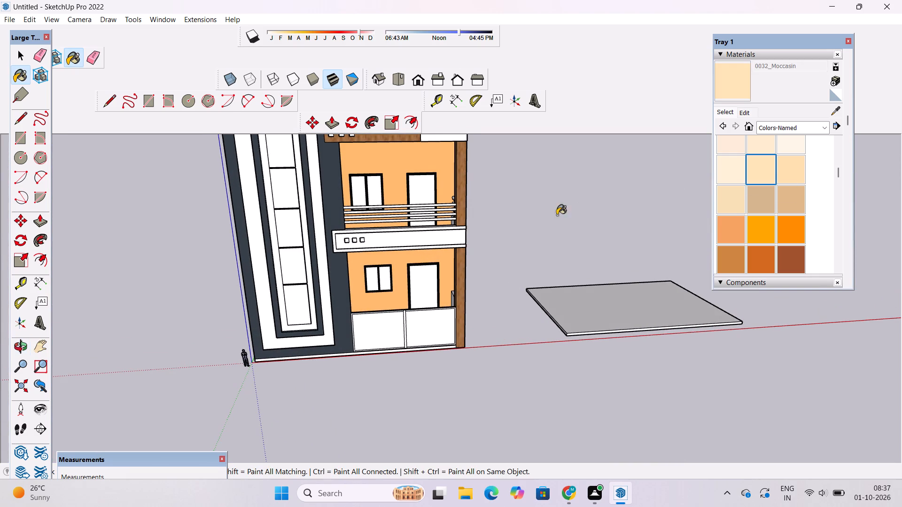
pyautogui.scroll(9, 458, 238)
pyautogui.click(459, 232)
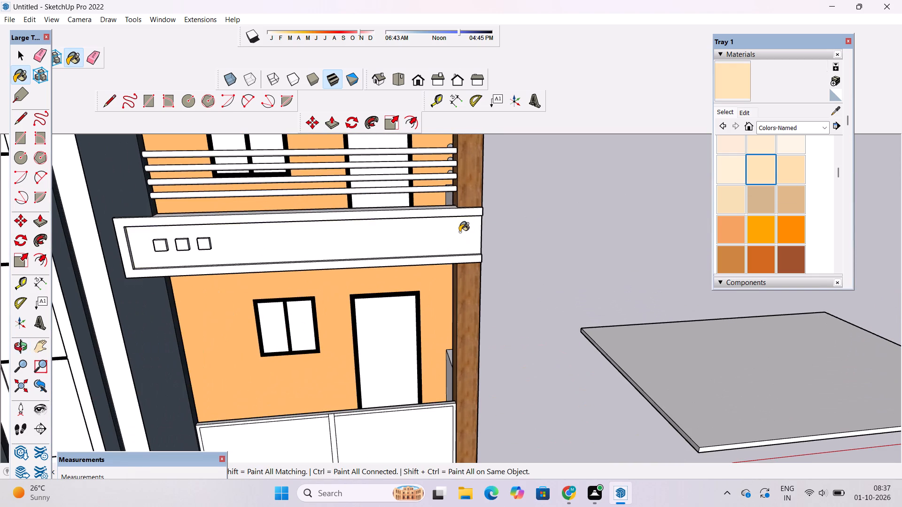
pyautogui.scroll(4, 458, 225)
pyautogui.click(462, 206)
pyautogui.scroll(-4, 476, 202)
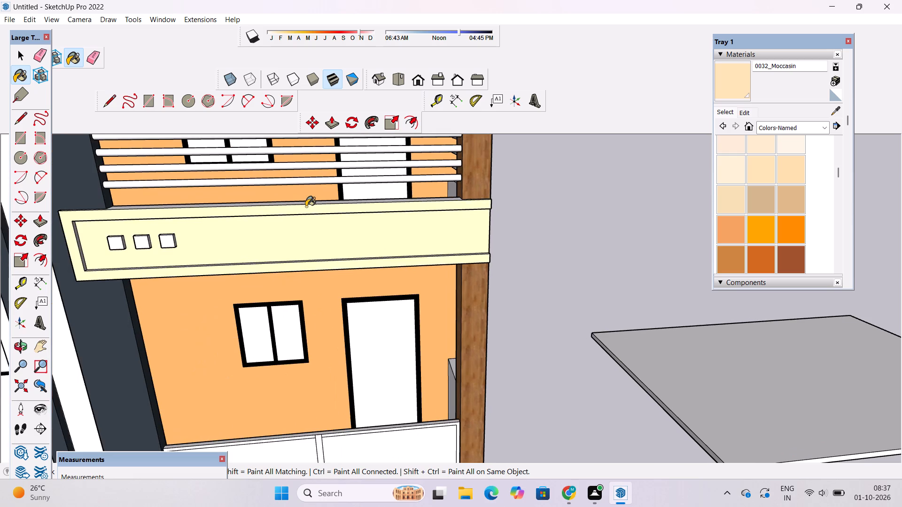
pyautogui.scroll(10, 306, 207)
pyautogui.click(416, 193)
pyautogui.scroll(-9, 323, 200)
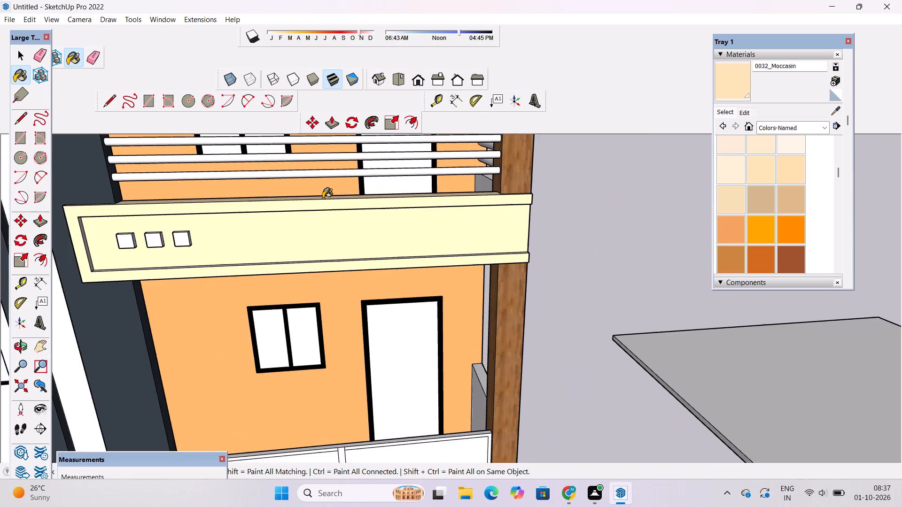
pyautogui.scroll(-7, 323, 198)
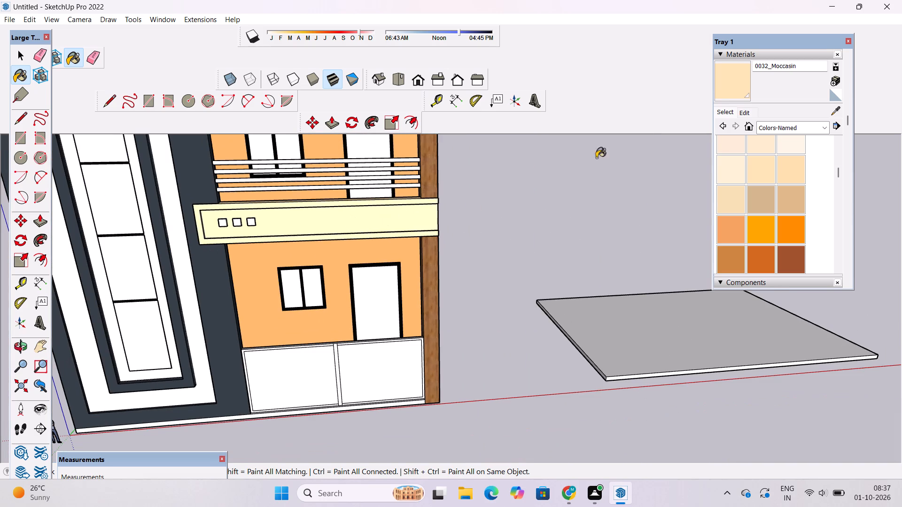
# Darken the 0032_Moccasin material to a medium tan shade with the Color Wheel brightness.
pyautogui.click(740, 114)
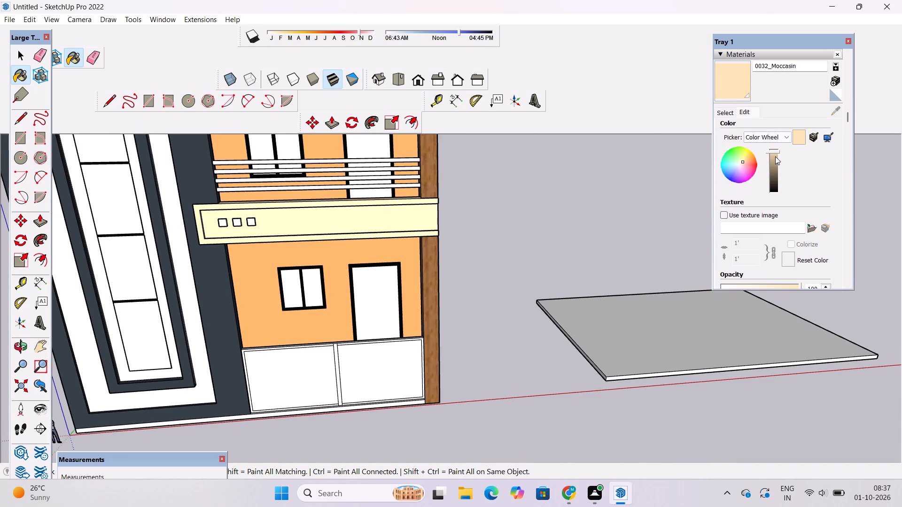
pyautogui.click(775, 156)
pyautogui.click(776, 161)
# Paint the end faces, side wall and lower side strip of the first-floor balcony band with the darkened 0032_Moccasin.
pyautogui.press('o')
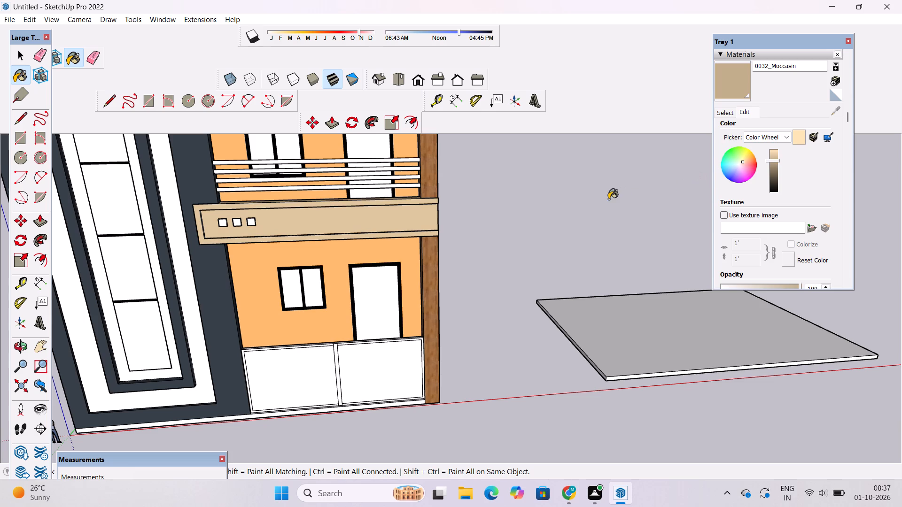
pyautogui.click(24, 345)
pyautogui.moveTo(496, 277); pyautogui.dragTo(295, 217)
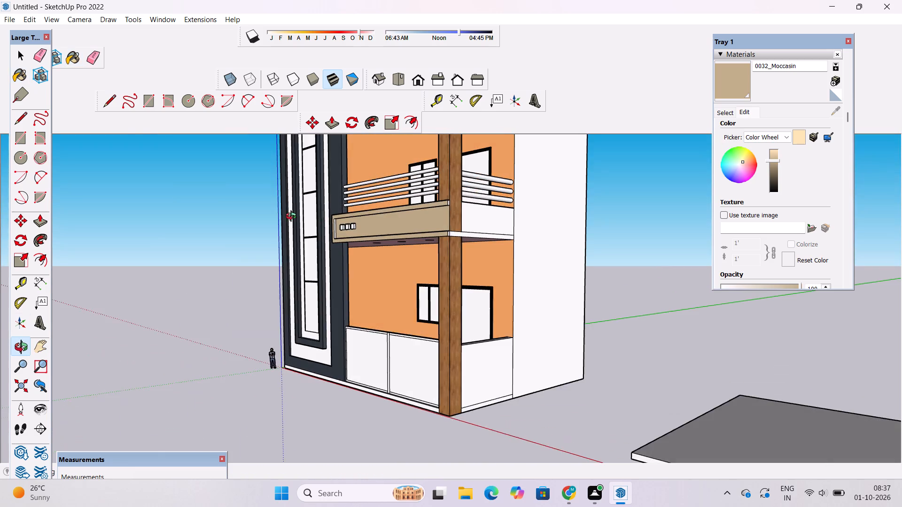
pyautogui.scroll(7, 511, 217)
pyautogui.moveTo(512, 221); pyautogui.dragTo(475, 229)
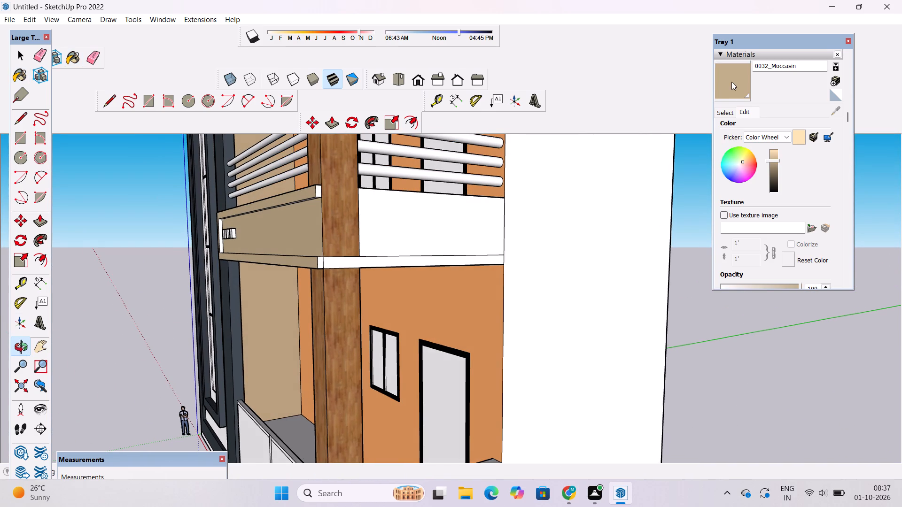
pyautogui.click(731, 82)
pyautogui.scroll(5, 328, 202)
pyautogui.click(314, 186)
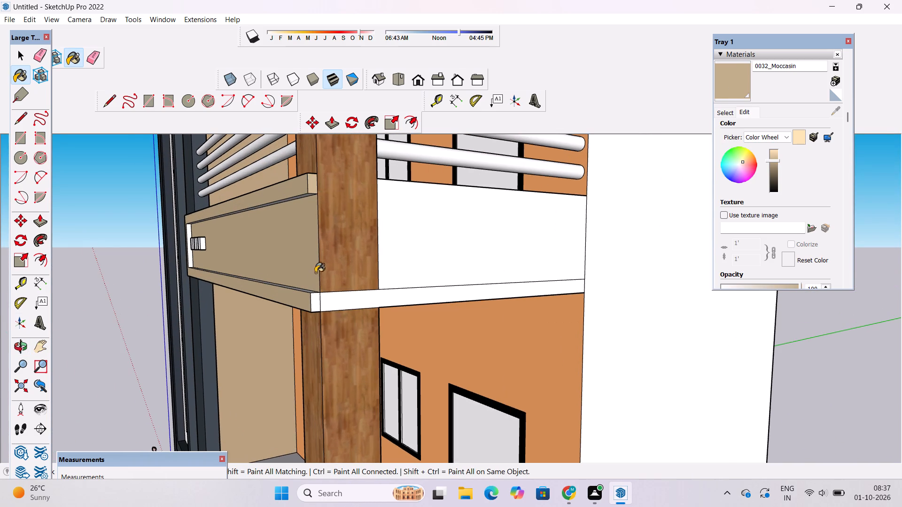
pyautogui.click(315, 303)
pyautogui.click(337, 300)
pyautogui.click(422, 267)
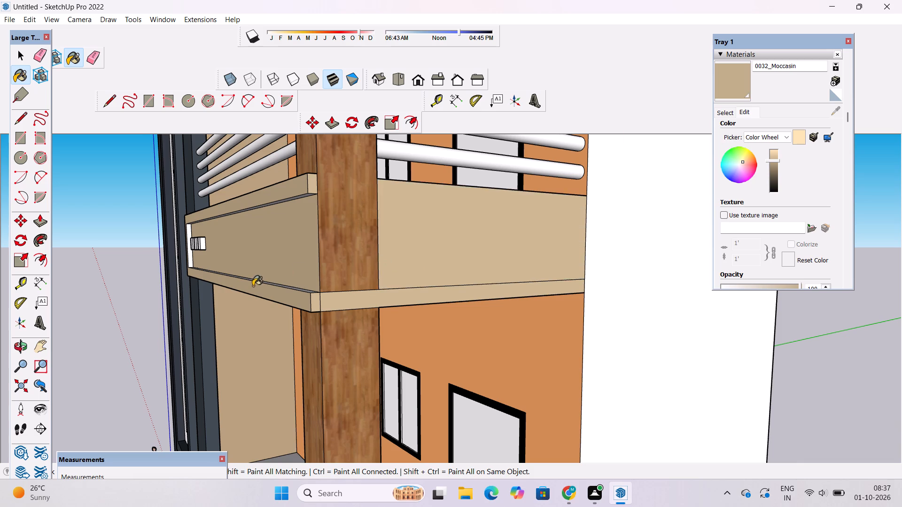
# Paint the inner bottom, top and end edges of the balcony band's front recess with 0032_Moccasin.
pyautogui.scroll(9, 253, 286)
pyautogui.click(360, 301)
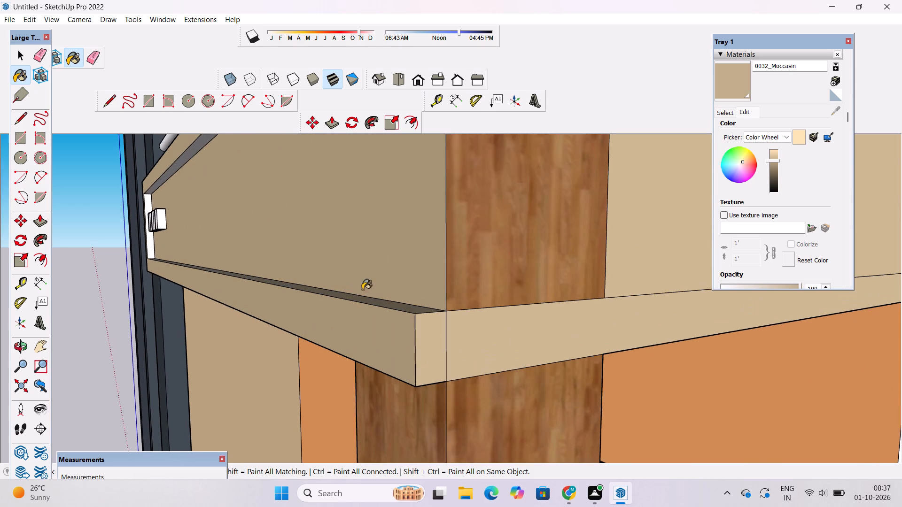
pyautogui.scroll(-5, 312, 270)
pyautogui.scroll(3, 327, 132)
pyautogui.scroll(-6, 295, 223)
pyautogui.scroll(9, 310, 170)
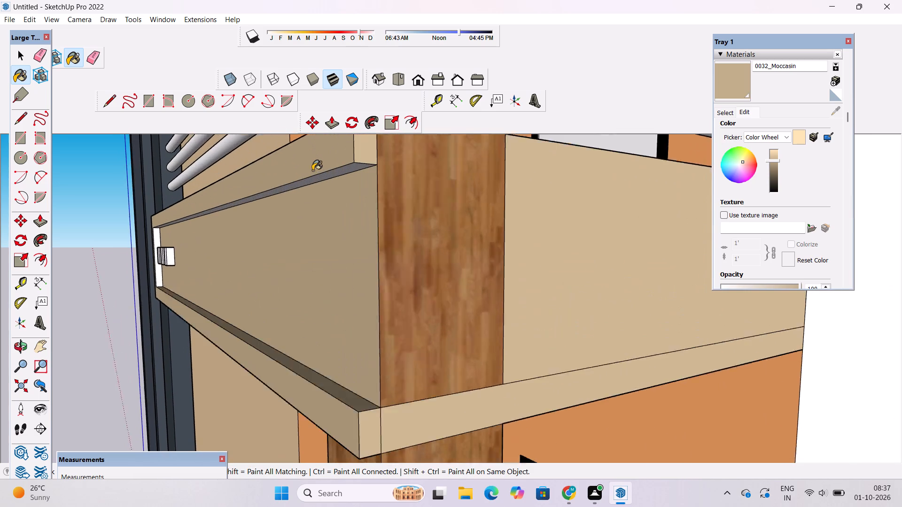
pyautogui.scroll(2, 312, 170)
pyautogui.click(343, 173)
pyautogui.scroll(-11, 438, 188)
pyautogui.scroll(4, 230, 236)
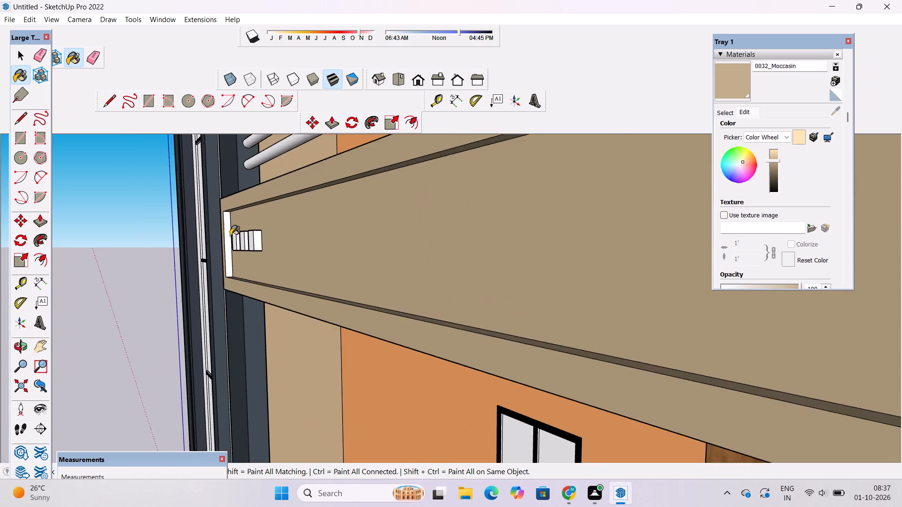
pyautogui.scroll(12, 230, 236)
pyautogui.click(220, 226)
pyautogui.scroll(-18, 182, 203)
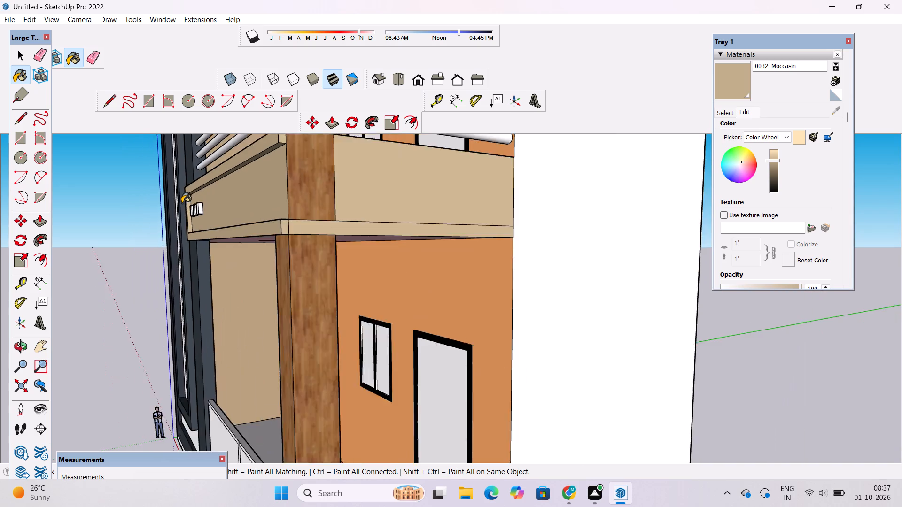
pyautogui.scroll(-5, 182, 203)
# Paint the top ledge of the balcony band's side wall, below the side railing, with 0032_Moccasin.
pyautogui.press('o')
pyautogui.moveTo(321, 184); pyautogui.dragTo(283, 332)
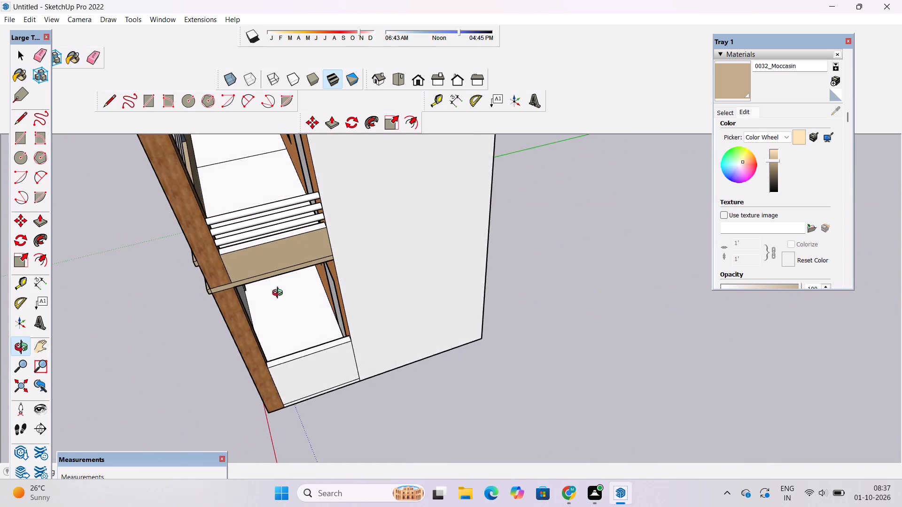
pyautogui.scroll(1, 275, 282)
pyautogui.click(741, 76)
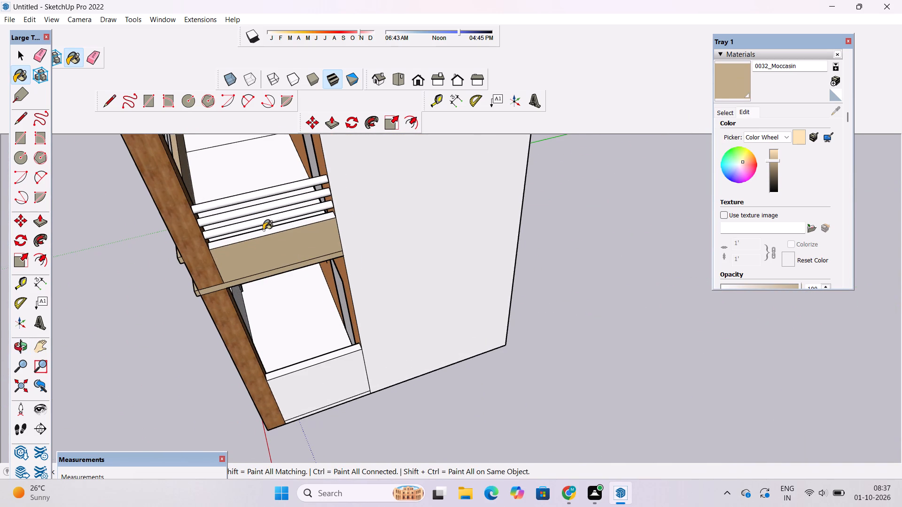
pyautogui.scroll(10, 269, 227)
pyautogui.click(298, 233)
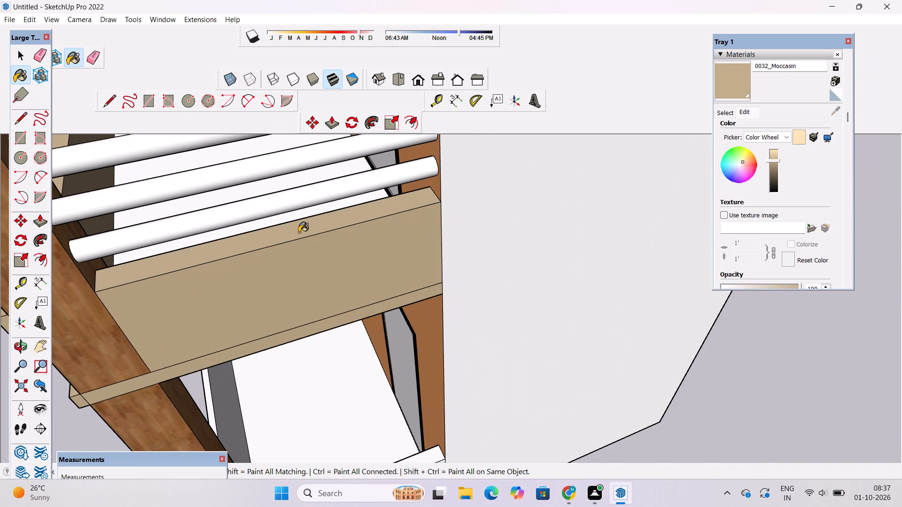
# Examine the painted balcony band and railings from the side, above and front.
pyautogui.press('o')
pyautogui.scroll(-17, 299, 232)
pyautogui.moveTo(164, 295); pyautogui.dragTo(389, 212)
pyautogui.scroll(-5, 389, 170)
pyautogui.moveTo(391, 217); pyautogui.dragTo(173, 315)
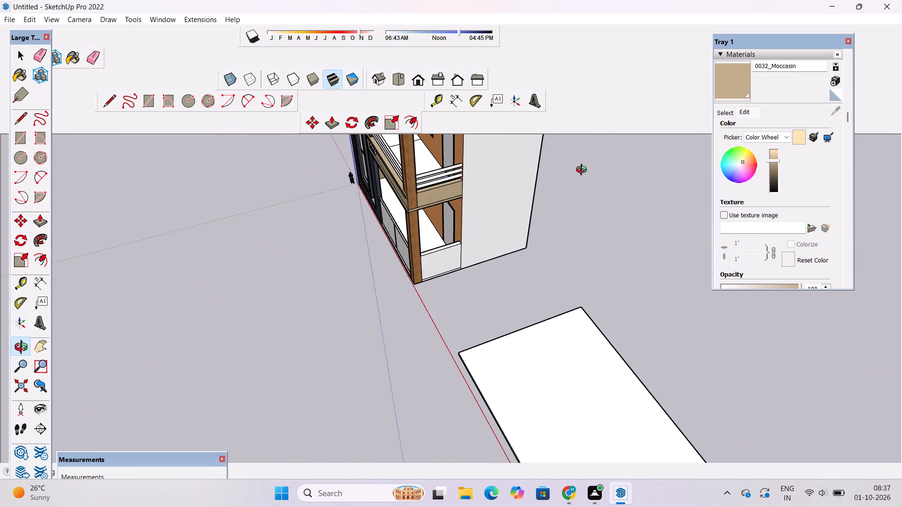
pyautogui.moveTo(575, 177); pyautogui.dragTo(474, 203)
pyautogui.keyDown('shift'); pyautogui.moveTo(578, 192); pyautogui.dragTo(407, 282); pyautogui.keyUp('shift')
pyautogui.scroll(4, 308, 263)
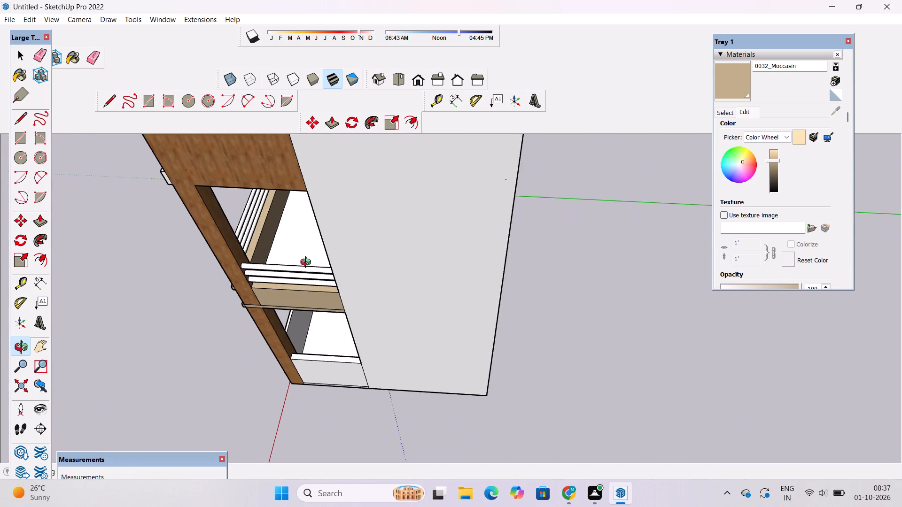
pyautogui.scroll(5, 308, 263)
pyautogui.moveTo(291, 254); pyautogui.dragTo(285, 217)
pyautogui.scroll(6, 283, 206)
pyautogui.keyDown('shift'); pyautogui.moveTo(244, 217); pyautogui.dragTo(372, 207); pyautogui.keyUp('shift')
pyautogui.scroll(-6, 393, 203)
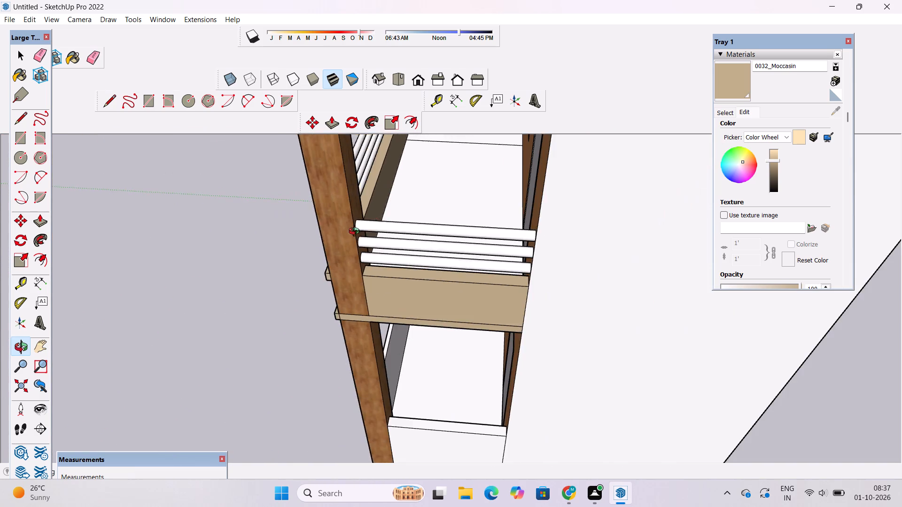
pyautogui.moveTo(311, 243); pyautogui.dragTo(572, 187)
pyautogui.scroll(-5, 428, 250)
pyautogui.keyDown('shift'); pyautogui.moveTo(380, 276); pyautogui.dragTo(481, 226); pyautogui.keyUp('shift')
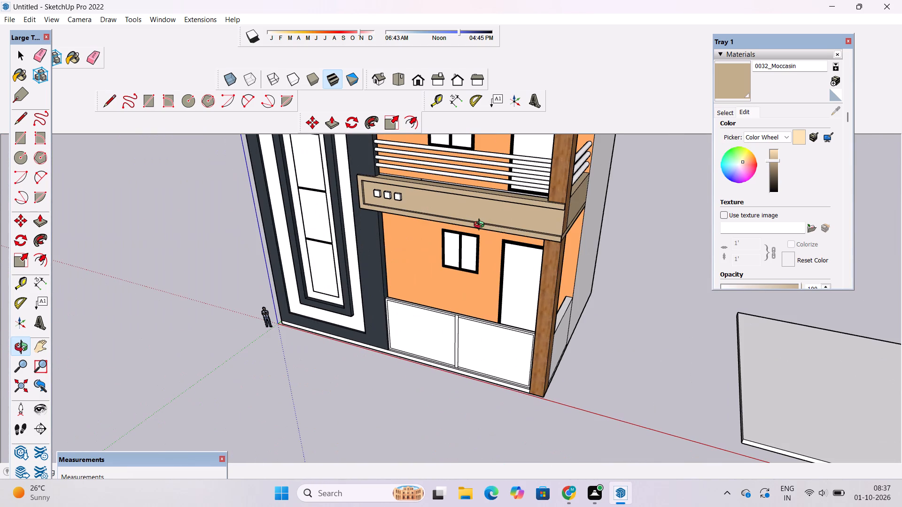
# Examine the painted facade from the side, from below and at full height from the front.
pyautogui.keyDown('shift'); pyautogui.moveTo(443, 246); pyautogui.dragTo(538, 225); pyautogui.keyUp('shift')
pyautogui.moveTo(543, 232); pyautogui.dragTo(595, 211)
pyautogui.keyDown('shift'); pyautogui.moveTo(598, 207); pyautogui.dragTo(450, 222); pyautogui.keyUp('shift')
pyautogui.scroll(-2, 440, 222)
pyautogui.moveTo(439, 228); pyautogui.dragTo(473, 200)
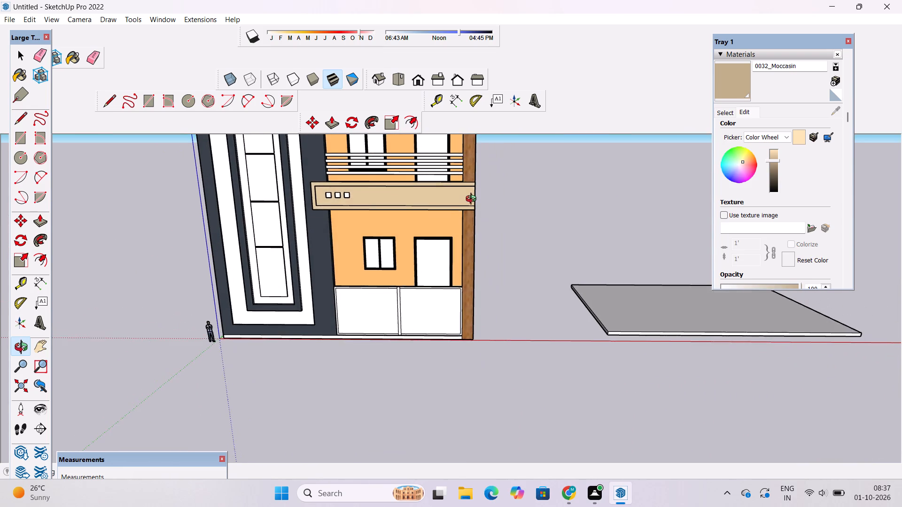
pyautogui.keyDown('shift'); pyautogui.moveTo(432, 251); pyautogui.dragTo(443, 244); pyautogui.keyUp('shift')
pyautogui.keyDown('shift'); pyautogui.moveTo(444, 261); pyautogui.dragTo(472, 224); pyautogui.keyUp('shift')
pyautogui.scroll(-5, 470, 225)
pyautogui.keyDown('shift'); pyautogui.moveTo(464, 230); pyautogui.dragTo(461, 236); pyautogui.keyUp('shift')
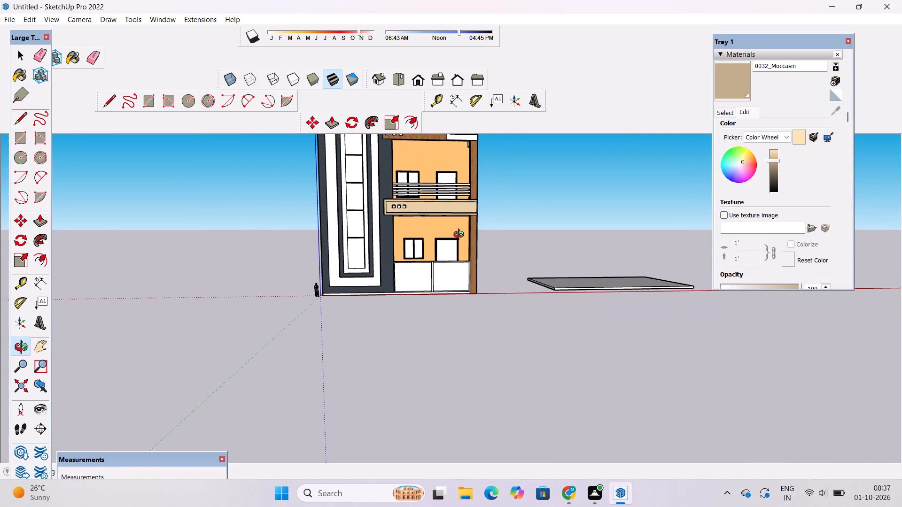
pyautogui.scroll(-5, 461, 236)
pyautogui.scroll(8, 438, 259)
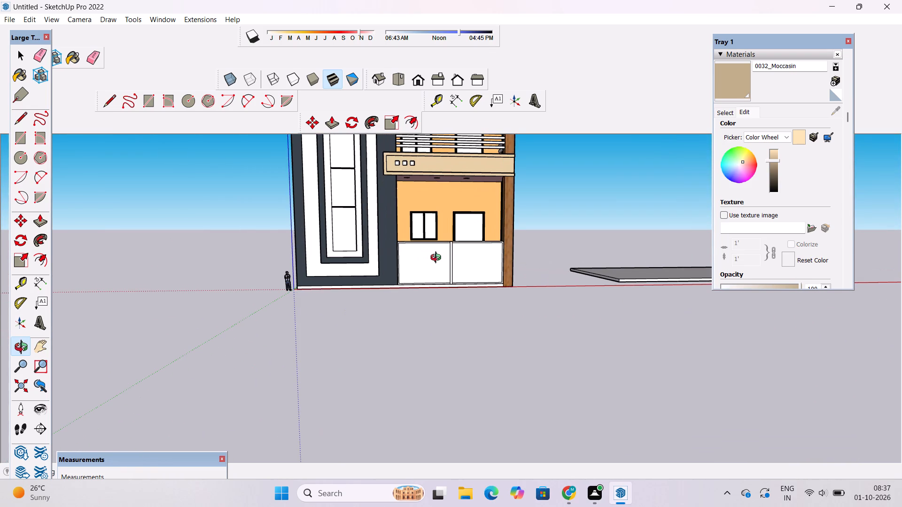
pyautogui.keyDown('shift'); pyautogui.moveTo(438, 255); pyautogui.dragTo(435, 283); pyautogui.keyUp('shift')
pyautogui.moveTo(432, 283); pyautogui.dragTo(436, 286)
pyautogui.moveTo(425, 287); pyautogui.dragTo(415, 314)
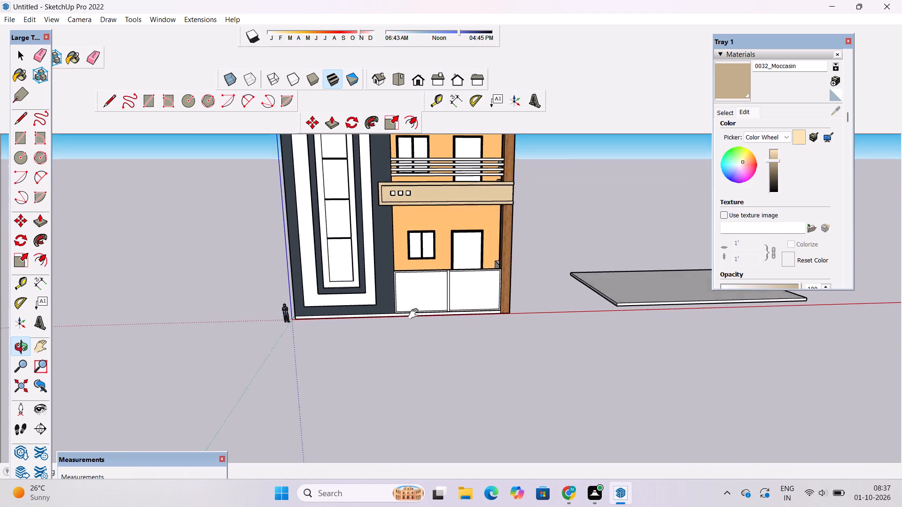
pyautogui.moveTo(415, 314); pyautogui.dragTo(412, 316)
pyautogui.keyDown('shift'); pyautogui.scroll(-5, 413, 295); pyautogui.keyUp('shift')
pyautogui.keyDown('shift'); pyautogui.moveTo(414, 290); pyautogui.dragTo(408, 308); pyautogui.keyUp('shift')
pyautogui.keyDown('shift'); pyautogui.moveTo(408, 308); pyautogui.dragTo(409, 301); pyautogui.keyUp('shift')
# Paint the two front panels of the ground-floor parapet with Beadboard from the Brick, Cladding and Siding collection.
pyautogui.click(721, 111)
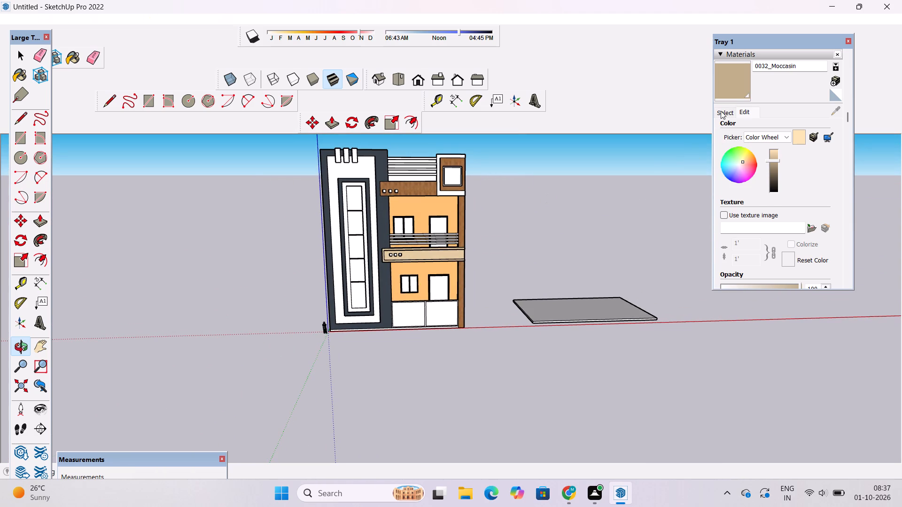
pyautogui.click(771, 127)
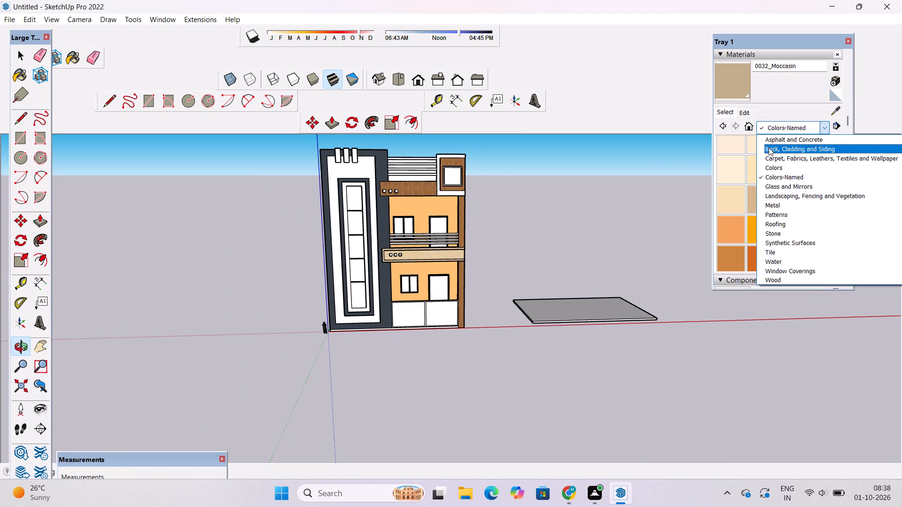
pyautogui.click(770, 153)
pyautogui.scroll(-1, 736, 211)
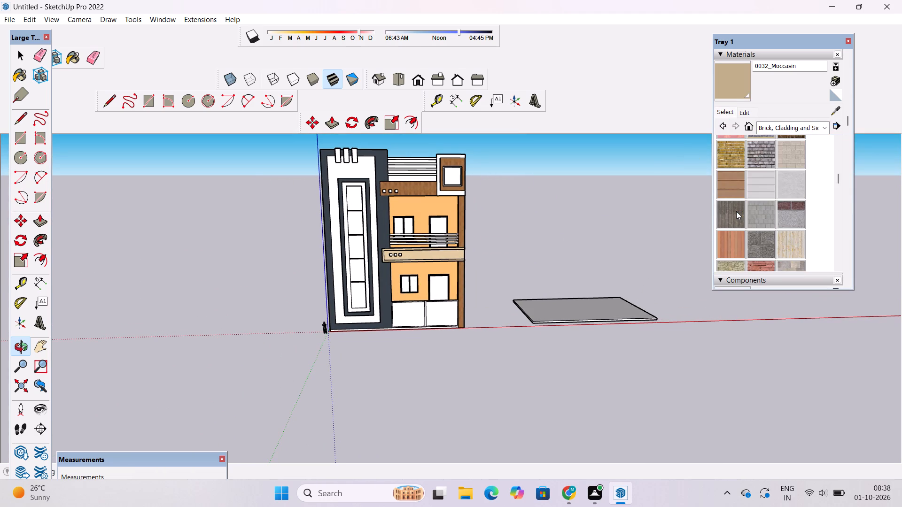
pyautogui.scroll(-1, 736, 211)
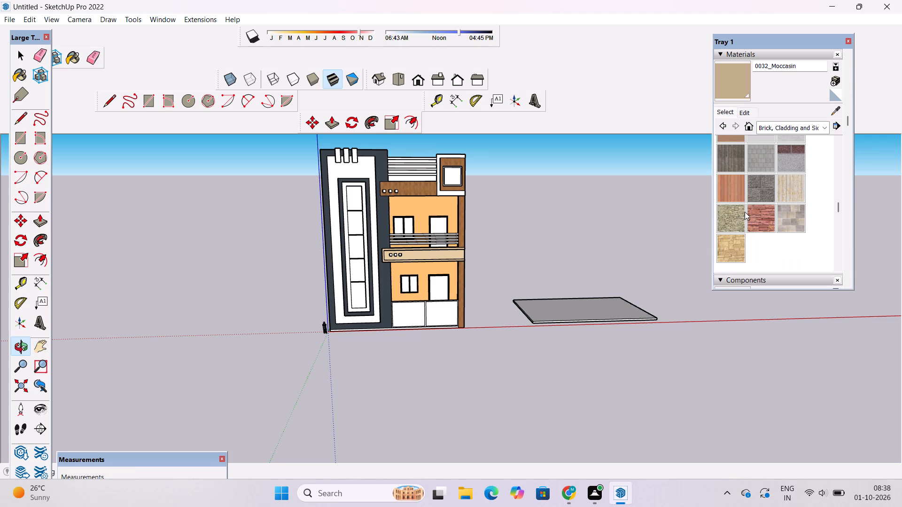
pyautogui.scroll(2, 743, 212)
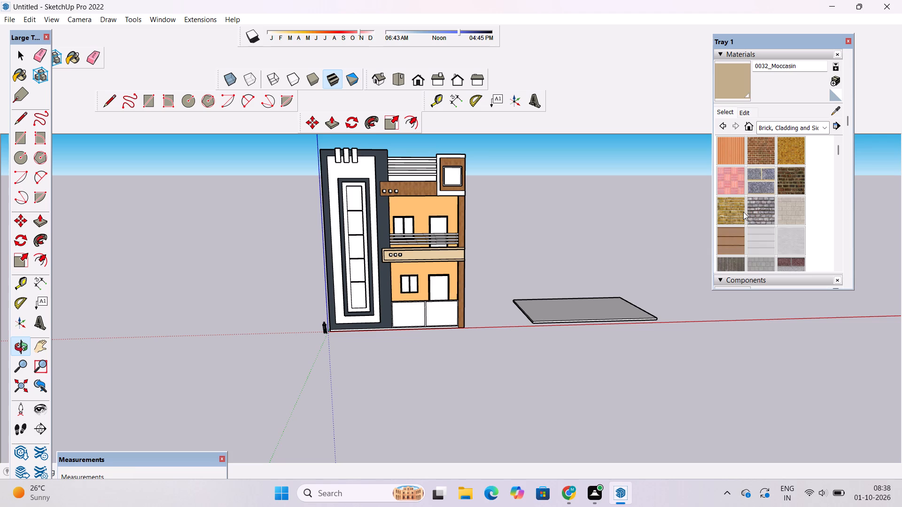
pyautogui.click(730, 153)
pyautogui.scroll(9, 412, 325)
pyautogui.click(433, 297)
pyautogui.click(489, 293)
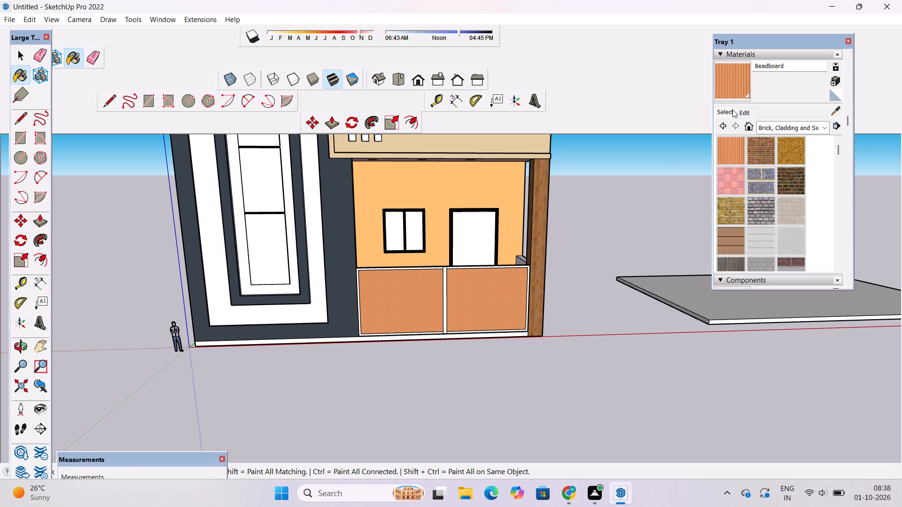
# Darken the Beadboard material slightly and set its texture size to 7'.
pyautogui.click(744, 115)
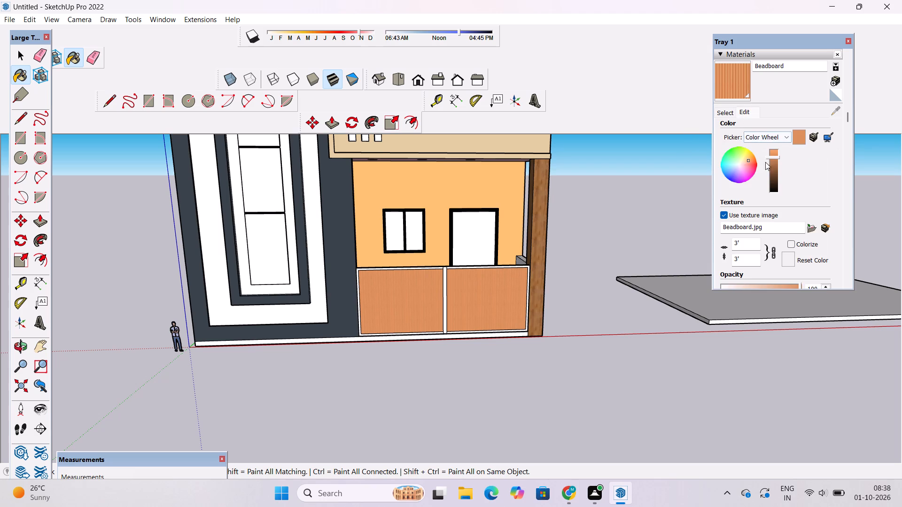
pyautogui.click(774, 160)
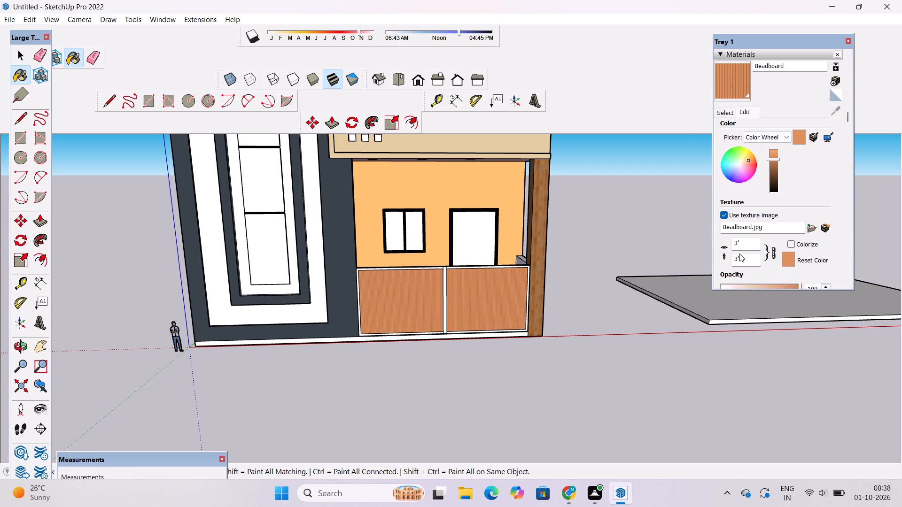
pyautogui.click(739, 254)
pyautogui.click(741, 258)
pyautogui.press('BackSpace')
pyautogui.press('BackSpace')
pyautogui.press('5')
pyautogui.press("'")
pyautogui.press('BackSpace')
pyautogui.press('BackSpace')
pyautogui.press('7')
pyautogui.press("'")
pyautogui.press('Return')
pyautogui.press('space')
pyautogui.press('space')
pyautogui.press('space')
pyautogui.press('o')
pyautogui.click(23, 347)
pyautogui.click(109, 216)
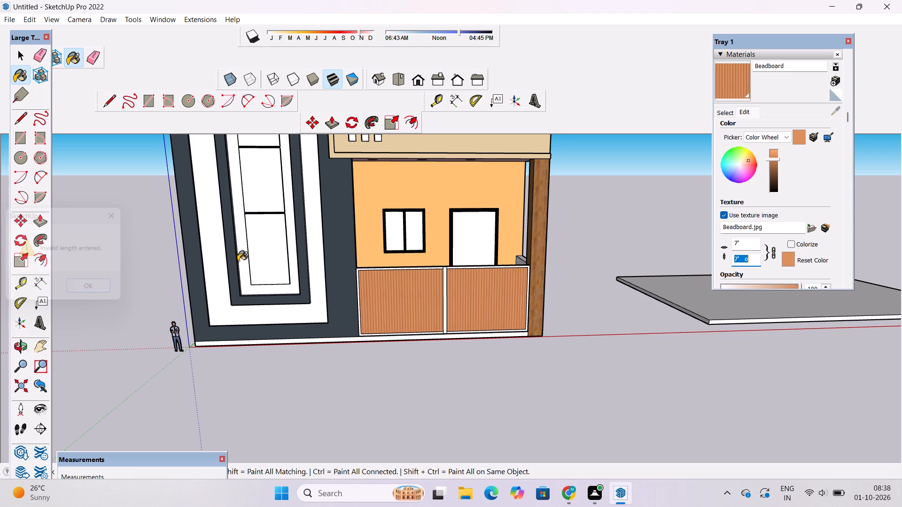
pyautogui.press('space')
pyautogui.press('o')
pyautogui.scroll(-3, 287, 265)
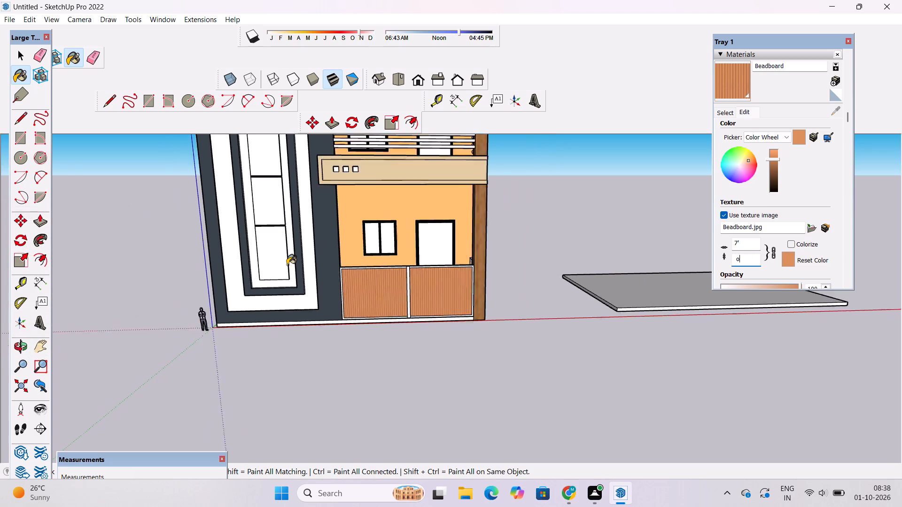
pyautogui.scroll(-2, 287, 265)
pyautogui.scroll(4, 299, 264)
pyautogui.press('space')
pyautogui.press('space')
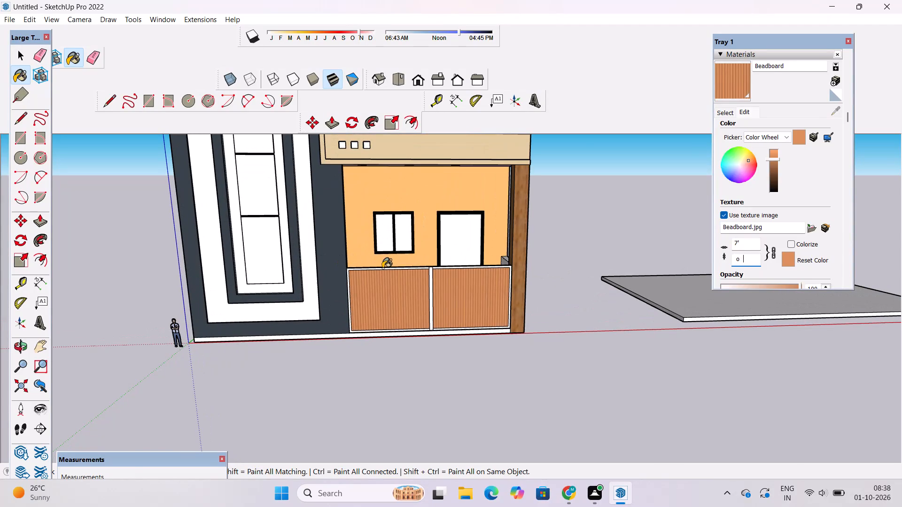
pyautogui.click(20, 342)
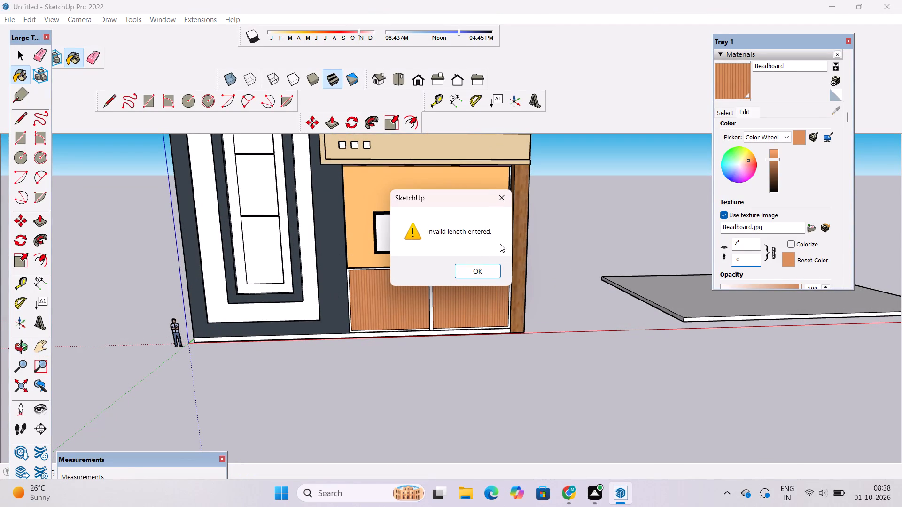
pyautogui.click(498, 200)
# Paint the inner face of the ground-floor front parapet with Beadboard.
pyautogui.moveTo(511, 238); pyautogui.dragTo(328, 289)
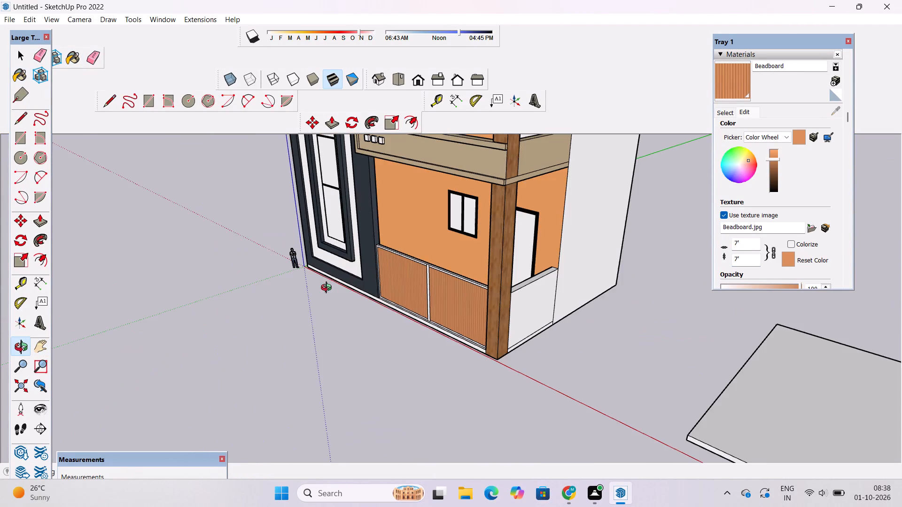
pyautogui.scroll(4, 535, 267)
pyautogui.moveTo(561, 268); pyautogui.dragTo(404, 286)
pyautogui.scroll(4, 404, 284)
pyautogui.moveTo(404, 283); pyautogui.dragTo(362, 269)
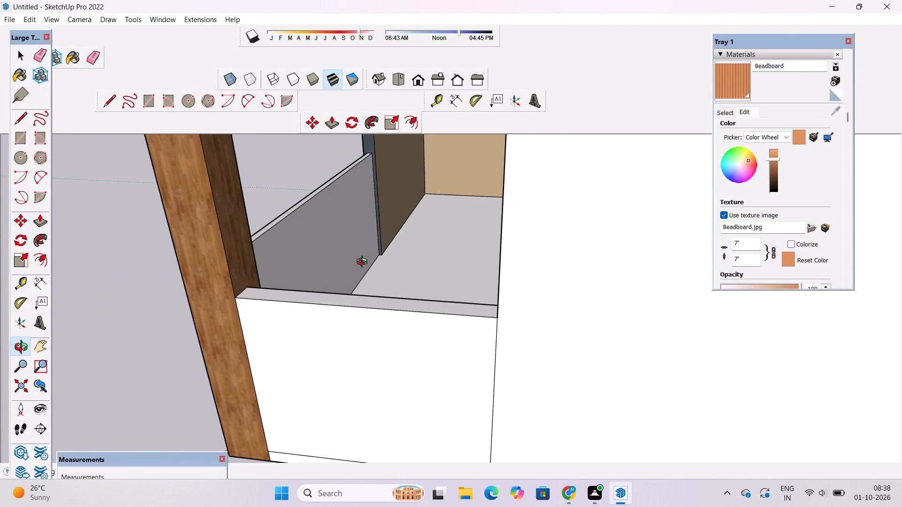
pyautogui.click(735, 82)
pyautogui.click(286, 222)
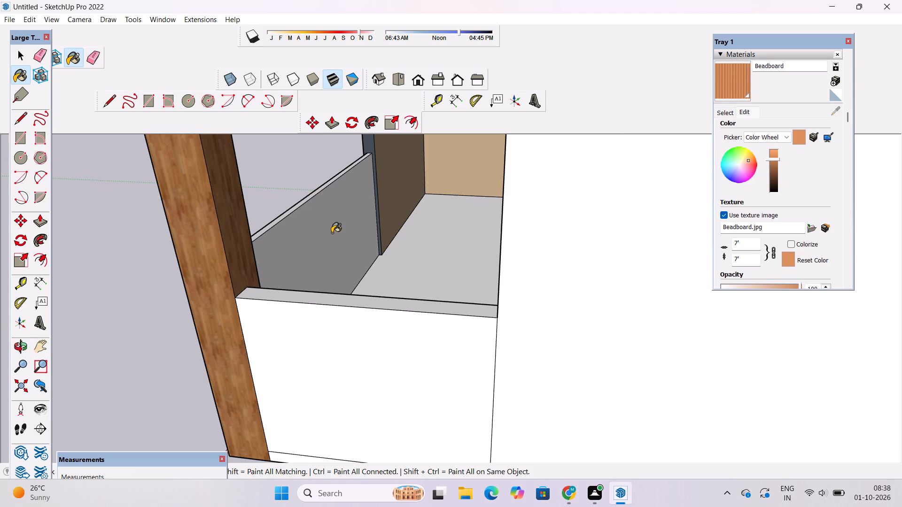
# Paint the ground-floor veranda floor behind the parapet with Stone Marble from the Stone collection.
pyautogui.press('o')
pyautogui.scroll(-7, 356, 230)
pyautogui.moveTo(124, 282); pyautogui.dragTo(504, 232)
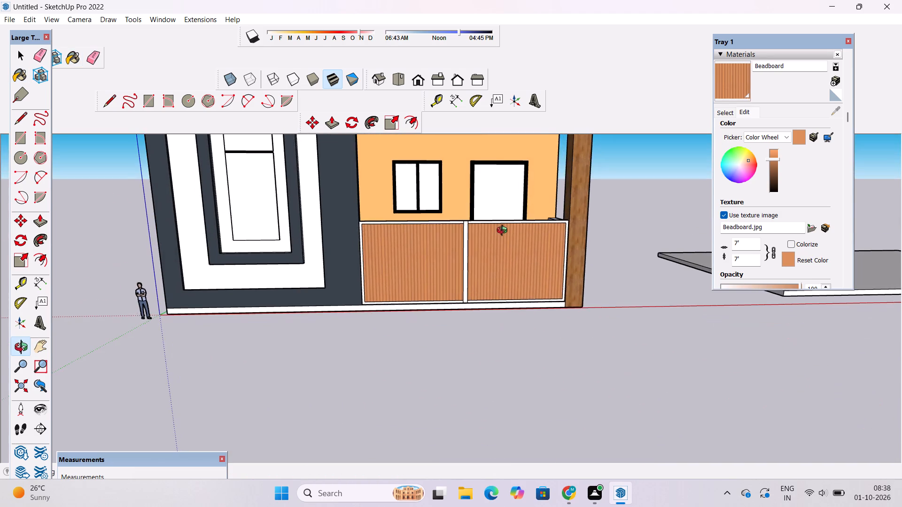
pyautogui.scroll(-3, 505, 231)
pyautogui.keyDown('shift'); pyautogui.moveTo(504, 232); pyautogui.dragTo(399, 218); pyautogui.keyUp('shift')
pyautogui.keyDown('shift'); pyautogui.moveTo(386, 237); pyautogui.dragTo(388, 263); pyautogui.keyUp('shift')
pyautogui.keyDown('shift'); pyautogui.moveTo(390, 277); pyautogui.dragTo(390, 292); pyautogui.keyUp('shift')
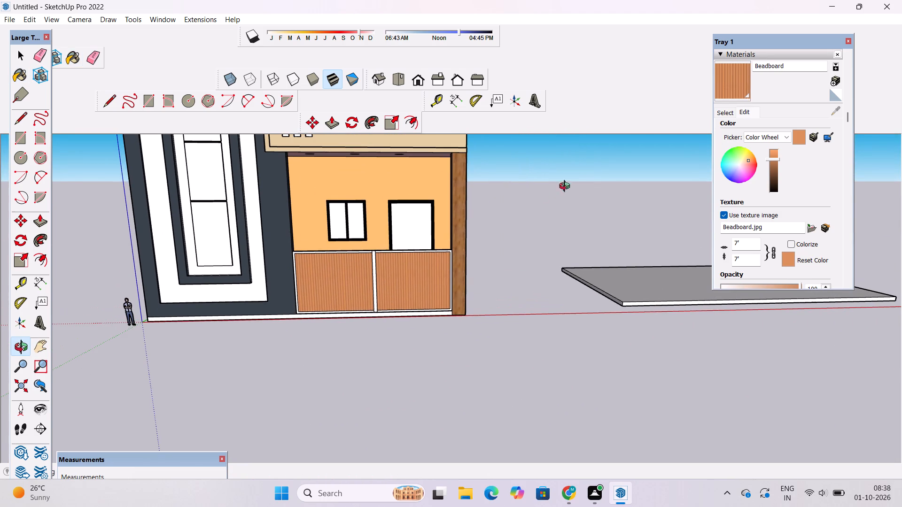
pyautogui.click(720, 112)
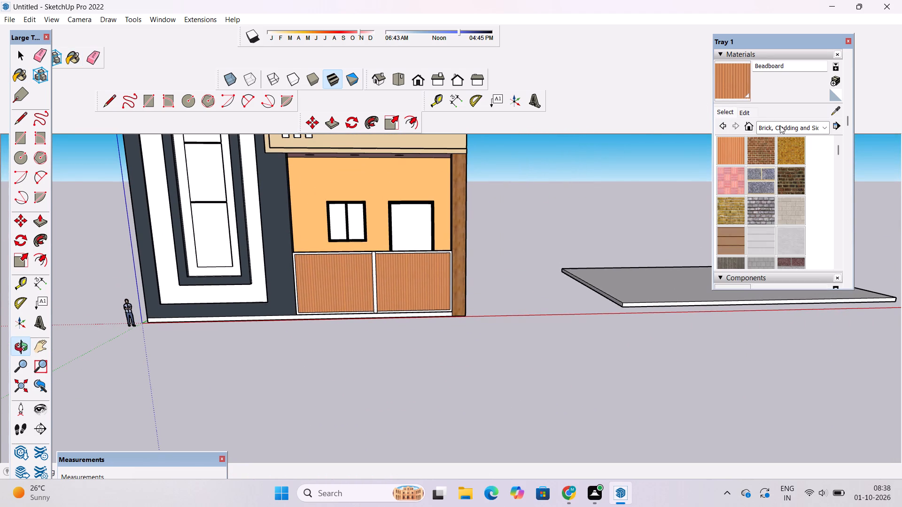
pyautogui.click(780, 125)
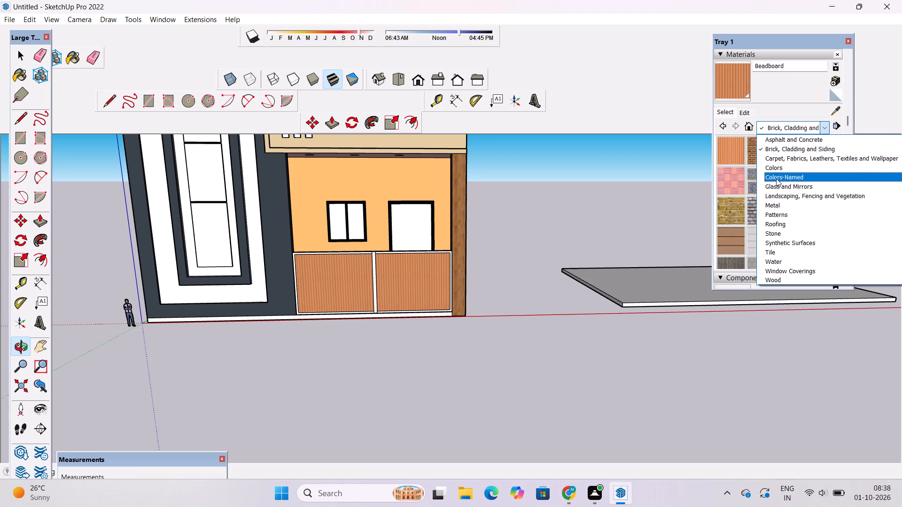
pyautogui.click(778, 233)
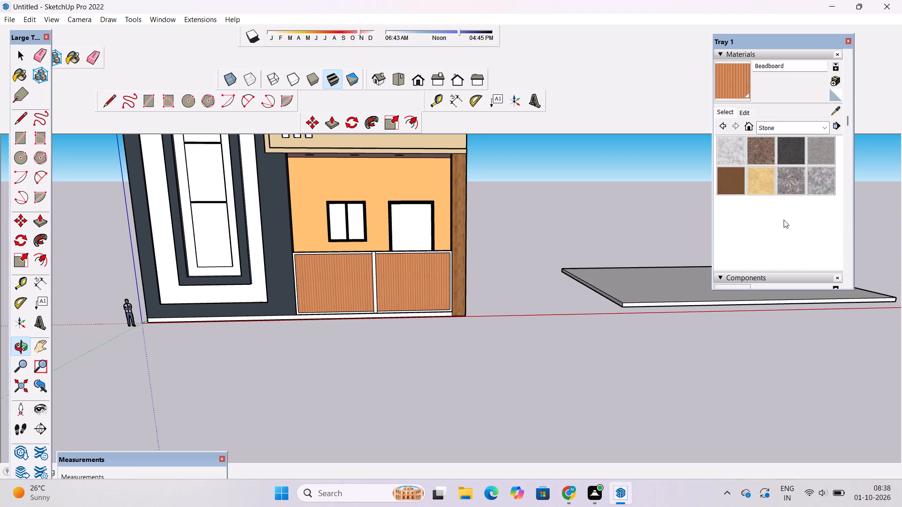
pyautogui.click(793, 182)
pyautogui.scroll(5, 435, 243)
pyautogui.press('o')
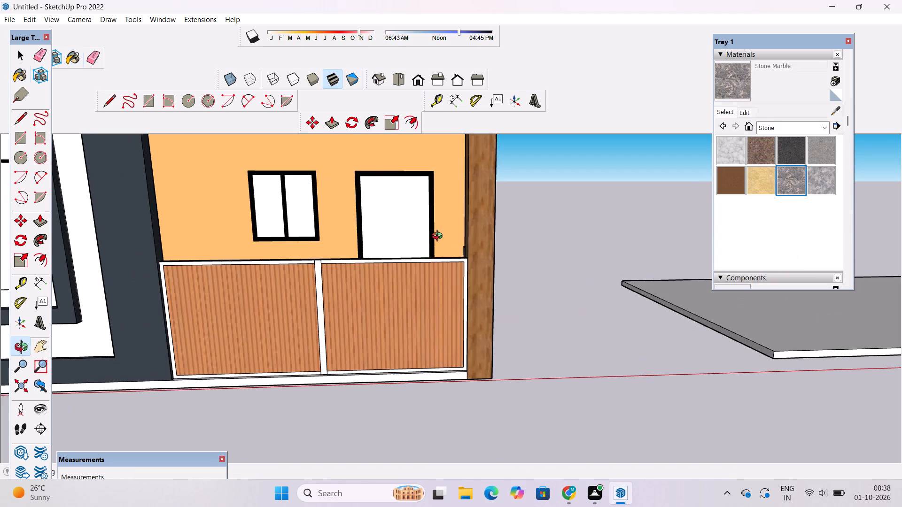
pyautogui.moveTo(519, 220); pyautogui.dragTo(252, 304)
pyautogui.moveTo(456, 251); pyautogui.dragTo(410, 281)
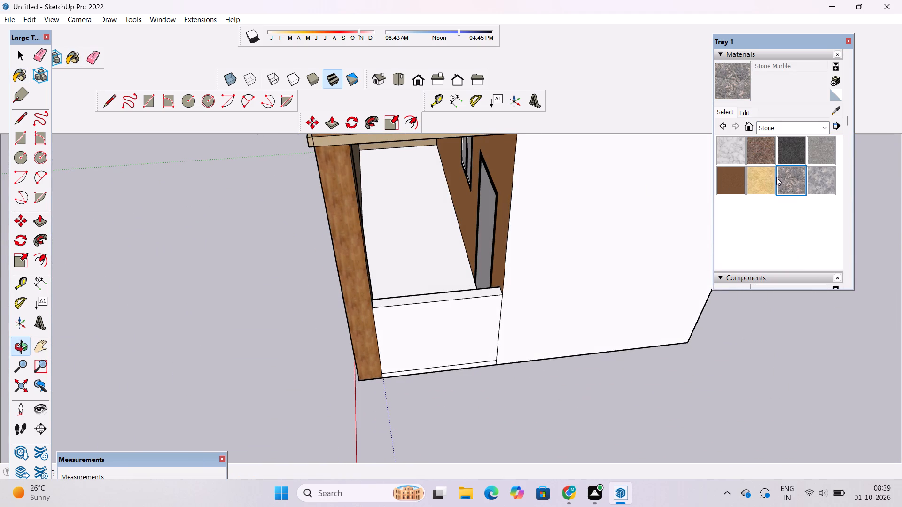
pyautogui.click(743, 84)
pyautogui.click(410, 261)
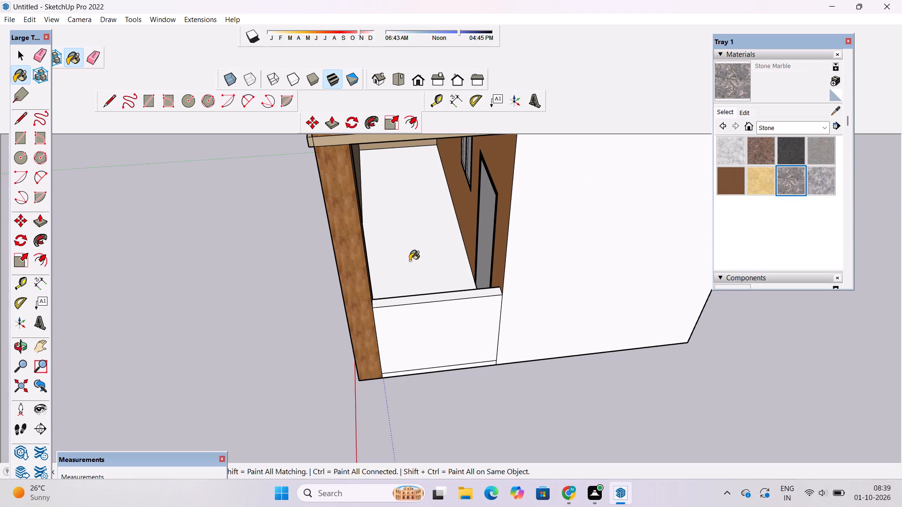
pyautogui.press('o')
pyautogui.scroll(-7, 415, 258)
pyautogui.moveTo(333, 296); pyautogui.dragTo(525, 238)
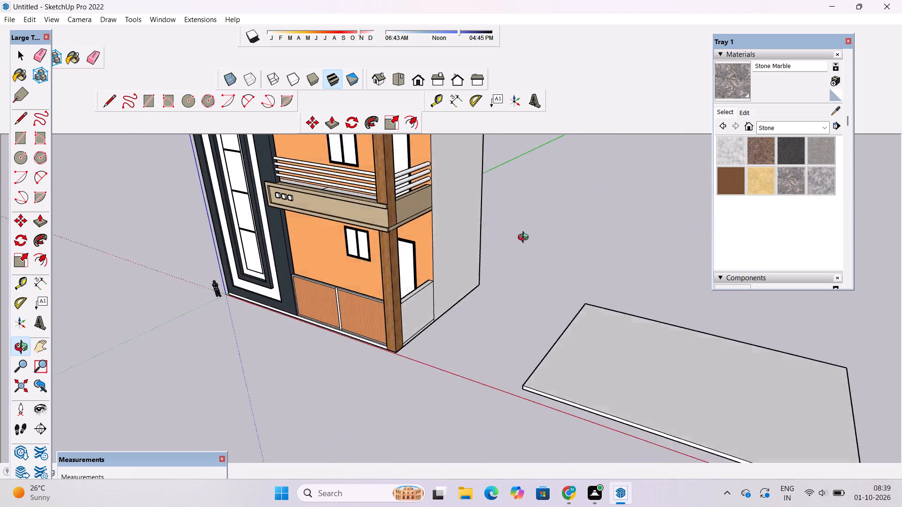
# Paint the front plinth strip along the base of the facade and the narrow ledge above it with Stone Marble.
pyautogui.moveTo(525, 238); pyautogui.dragTo(560, 219)
pyautogui.moveTo(280, 358); pyautogui.dragTo(298, 346)
pyautogui.keyDown('shift'); pyautogui.moveTo(298, 346); pyautogui.dragTo(348, 329); pyautogui.keyUp('shift')
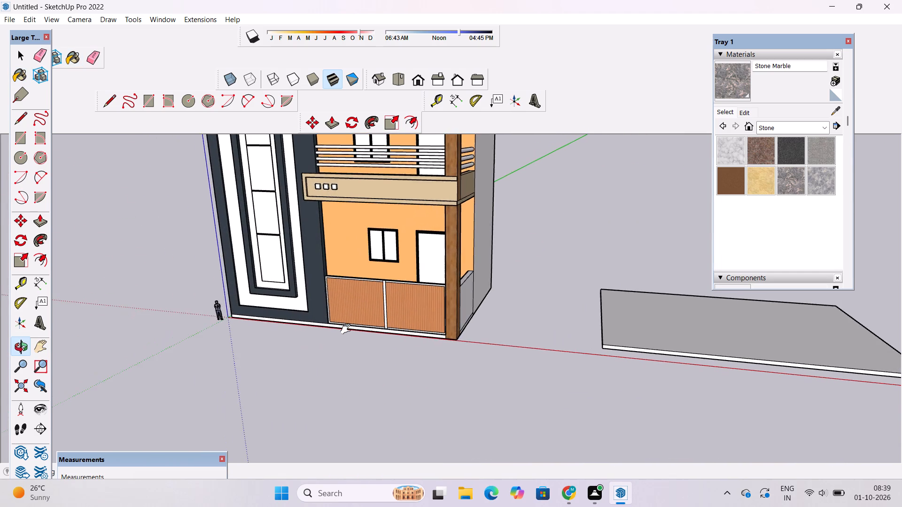
pyautogui.keyDown('shift'); pyautogui.scroll(5, 348, 329); pyautogui.keyUp('shift')
pyautogui.moveTo(348, 335); pyautogui.dragTo(417, 354)
pyautogui.keyDown('shift'); pyautogui.moveTo(411, 360); pyautogui.dragTo(416, 335); pyautogui.keyUp('shift')
pyautogui.keyDown('shift'); pyautogui.moveTo(416, 335); pyautogui.dragTo(416, 369); pyautogui.keyUp('shift')
pyautogui.scroll(4, 443, 334)
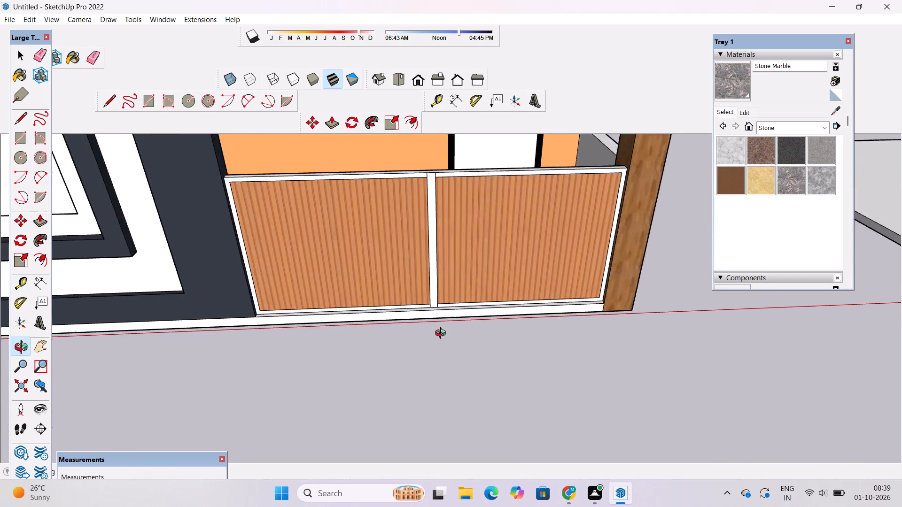
pyautogui.scroll(5, 443, 334)
pyautogui.keyDown('shift'); pyautogui.moveTo(458, 311); pyautogui.dragTo(458, 315); pyautogui.keyUp('shift')
pyautogui.click(728, 85)
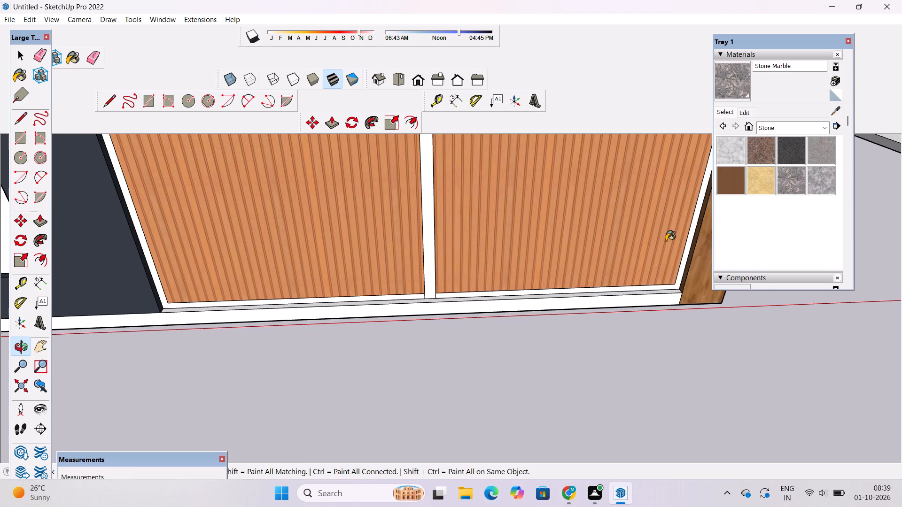
pyautogui.scroll(8, 636, 333)
pyautogui.click(640, 268)
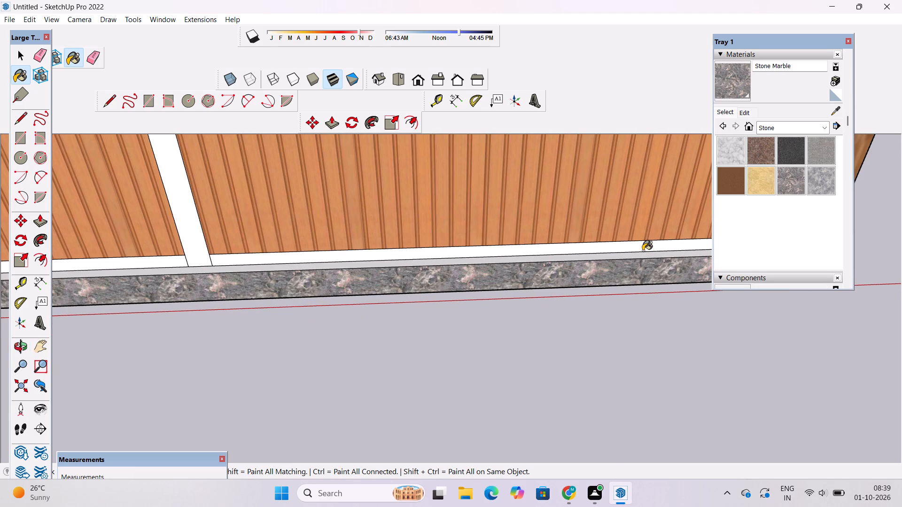
pyautogui.click(643, 254)
# Examine the painted plinth and the whole front facade from near and far.
pyautogui.scroll(-20, 643, 254)
pyautogui.scroll(-2, 643, 254)
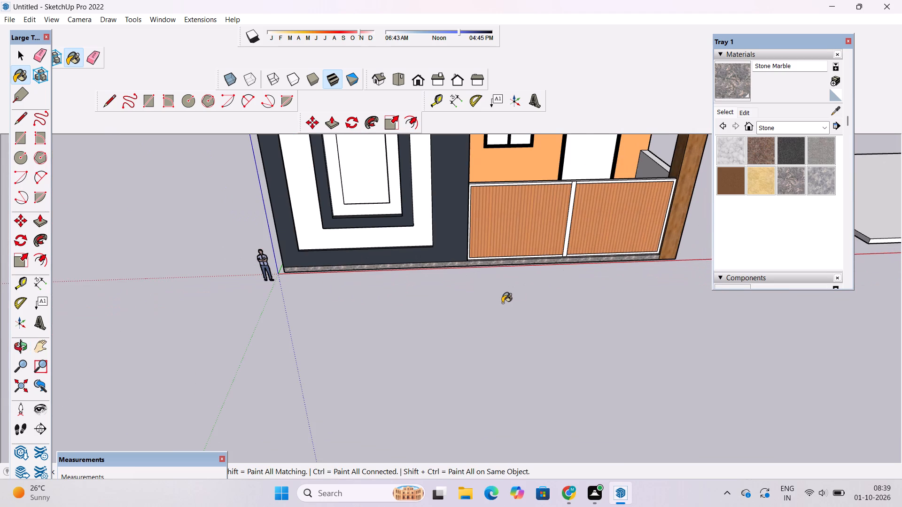
pyautogui.press('o')
pyautogui.scroll(-7, 499, 307)
pyautogui.moveTo(494, 315); pyautogui.dragTo(504, 296)
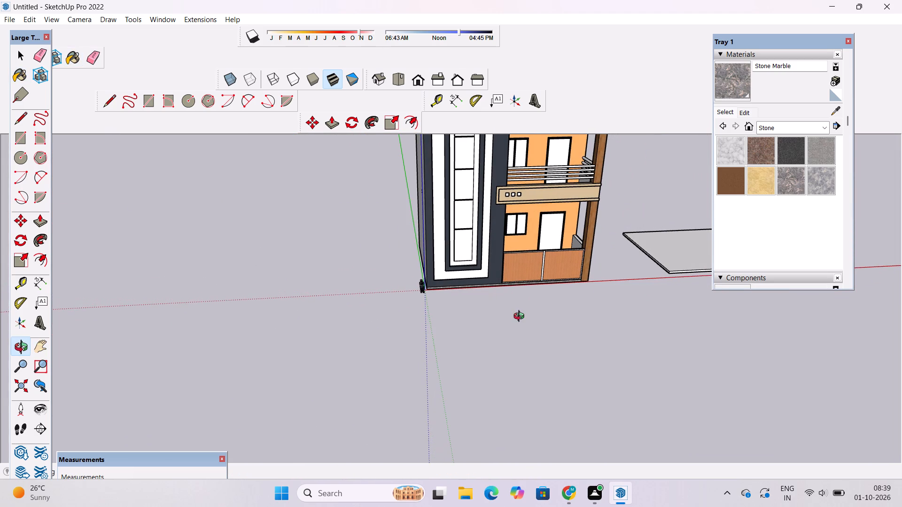
pyautogui.scroll(5, 556, 287)
pyautogui.keyDown('shift'); pyautogui.moveTo(556, 287); pyautogui.dragTo(538, 376); pyautogui.keyUp('shift')
pyautogui.moveTo(535, 384); pyautogui.dragTo(554, 306)
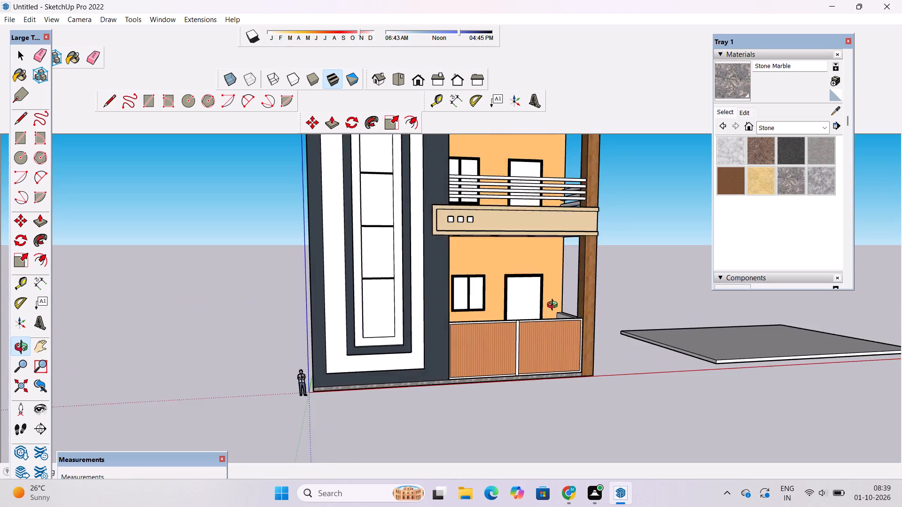
pyautogui.scroll(-5, 553, 303)
pyautogui.keyDown('shift'); pyautogui.moveTo(537, 328); pyautogui.dragTo(549, 289); pyautogui.keyUp('shift')
pyautogui.scroll(-3, 549, 289)
pyautogui.keyDown('shift'); pyautogui.moveTo(572, 283); pyautogui.dragTo(527, 312); pyautogui.keyUp('shift')
pyautogui.keyDown('shift'); pyautogui.moveTo(527, 312); pyautogui.dragTo(501, 325); pyautogui.keyUp('shift')
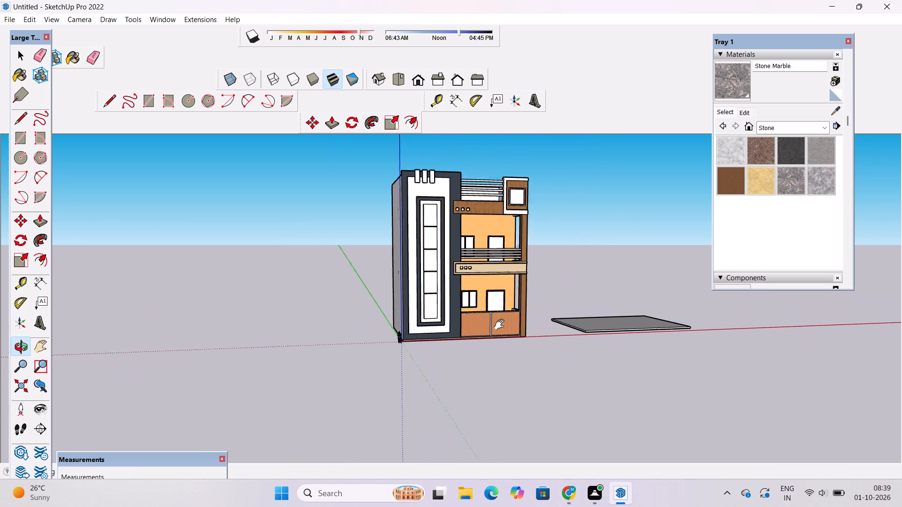
pyautogui.keyDown('shift'); pyautogui.moveTo(501, 325); pyautogui.dragTo(441, 344); pyautogui.keyUp('shift')
pyautogui.scroll(12, 455, 336)
pyautogui.keyDown('shift'); pyautogui.moveTo(506, 325); pyautogui.dragTo(479, 332); pyautogui.keyUp('shift')
pyautogui.scroll(5, 480, 331)
pyautogui.scroll(-3, 482, 330)
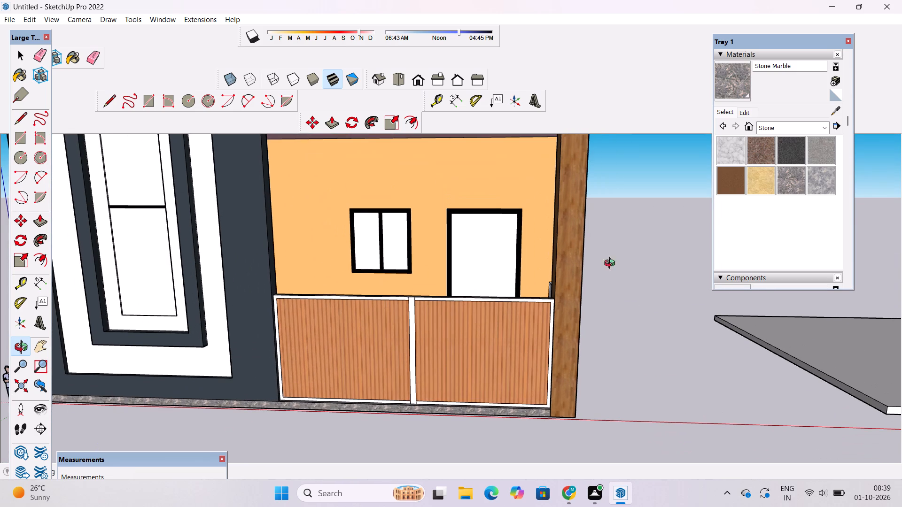
# Paint the frame and top face of the ground-floor parapet with 0137_Black from the Colors-Named collection.
pyautogui.click(770, 131)
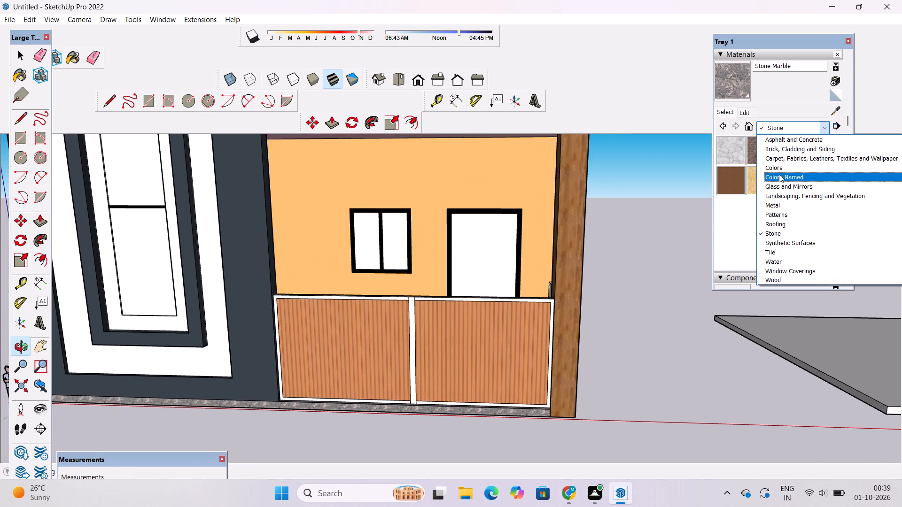
pyautogui.click(779, 174)
pyautogui.scroll(-19, 782, 197)
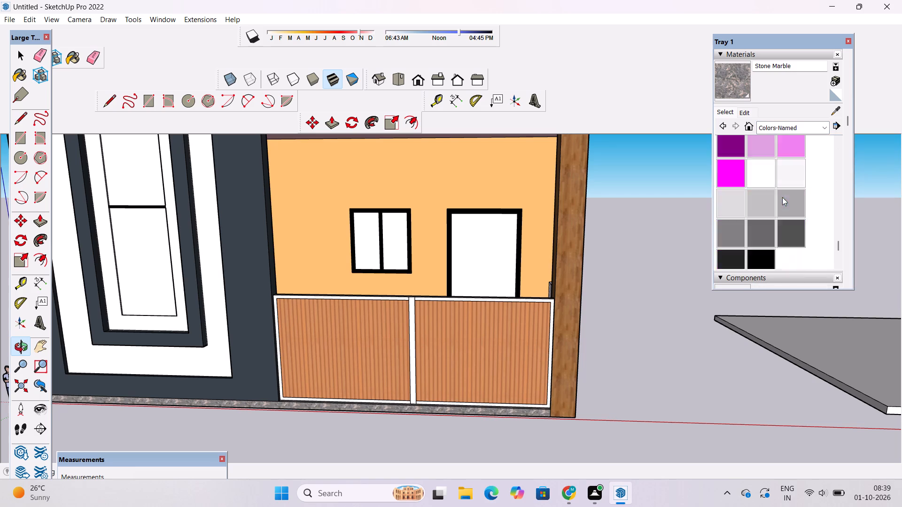
pyautogui.scroll(-7, 782, 197)
pyautogui.scroll(4, 782, 197)
pyautogui.scroll(-1, 782, 197)
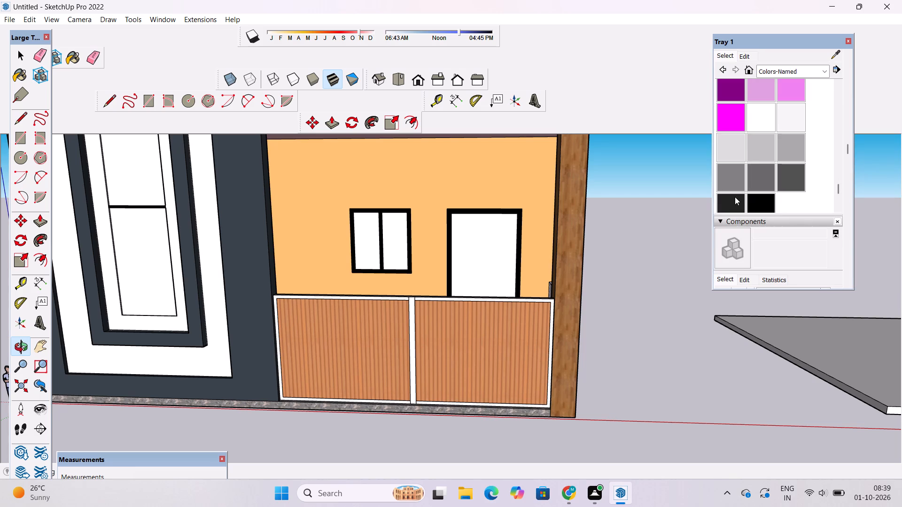
pyautogui.click(761, 197)
pyautogui.scroll(12, 420, 302)
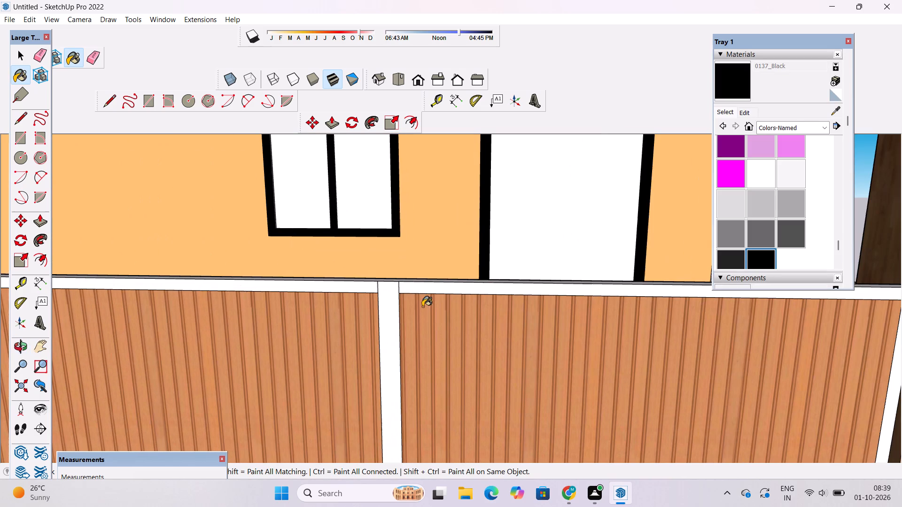
pyautogui.click(393, 290)
pyautogui.scroll(5, 397, 285)
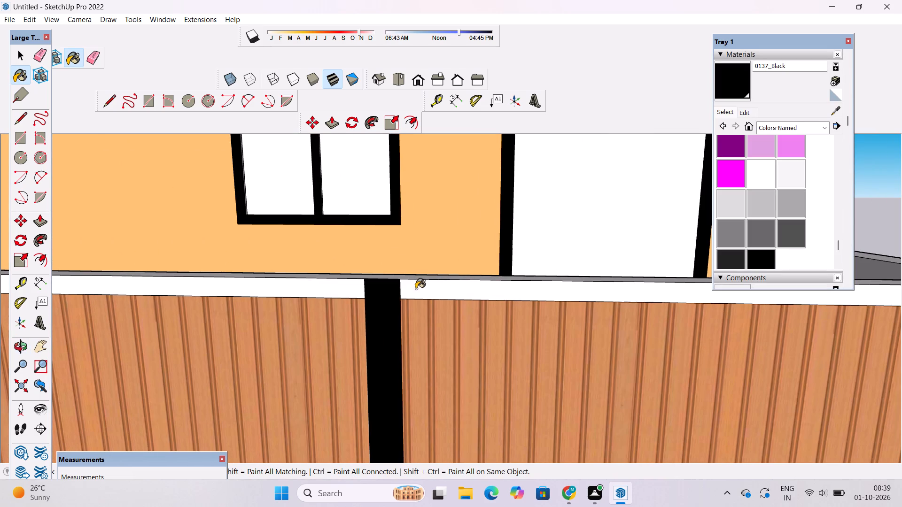
pyautogui.click(416, 289)
pyautogui.click(356, 286)
pyautogui.scroll(4, 373, 269)
pyautogui.scroll(-2, 375, 272)
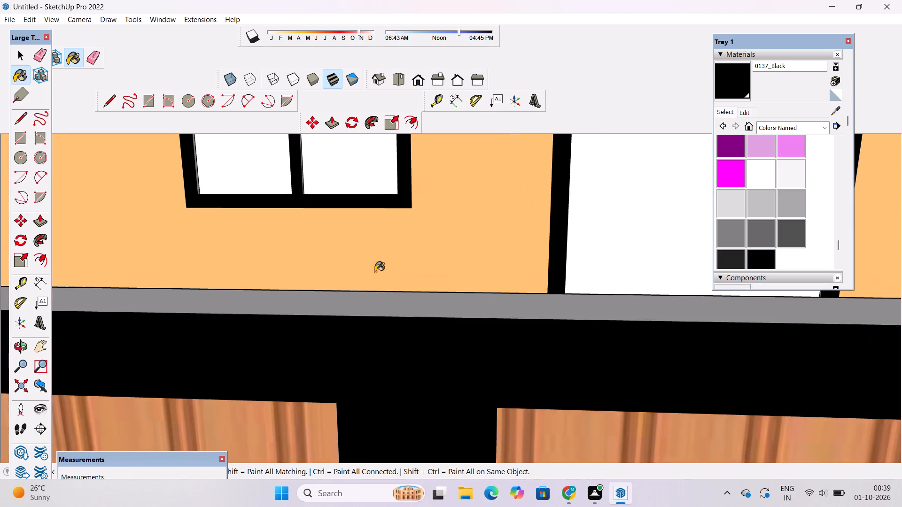
pyautogui.scroll(-1, 375, 272)
pyautogui.click(387, 284)
pyautogui.scroll(-4, 420, 281)
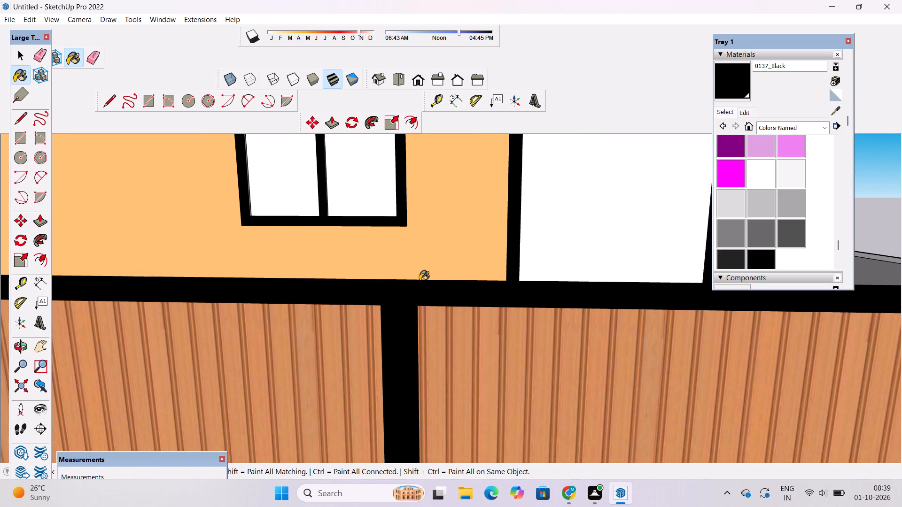
# Examine the parapet's black frame and the facade from the side and the front.
pyautogui.press('o')
pyautogui.scroll(-6, 420, 281)
pyautogui.moveTo(556, 273); pyautogui.dragTo(441, 310)
pyautogui.scroll(-15, 518, 252)
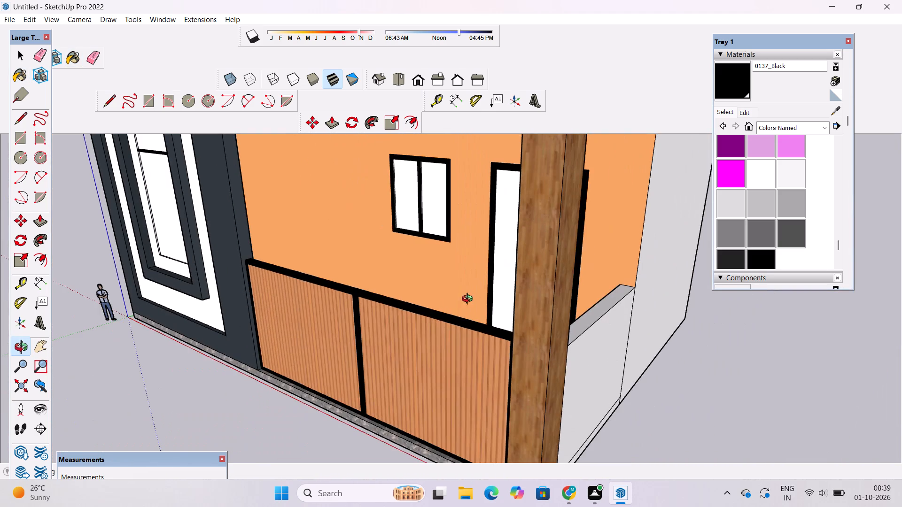
pyautogui.moveTo(370, 349); pyautogui.dragTo(426, 334)
pyautogui.keyDown('shift'); pyautogui.moveTo(418, 345); pyautogui.dragTo(496, 285); pyautogui.keyUp('shift')
pyautogui.scroll(-5, 474, 298)
pyautogui.moveTo(452, 314); pyautogui.dragTo(524, 288)
pyautogui.keyDown('shift'); pyautogui.moveTo(524, 288); pyautogui.dragTo(477, 358); pyautogui.keyUp('shift')
pyautogui.scroll(-6, 477, 357)
pyautogui.keyDown('shift'); pyautogui.moveTo(470, 355); pyautogui.dragTo(484, 341); pyautogui.keyUp('shift')
pyautogui.moveTo(490, 337); pyautogui.dragTo(509, 315)
pyautogui.keyDown('shift'); pyautogui.moveTo(509, 314); pyautogui.dragTo(477, 326); pyautogui.keyUp('shift')
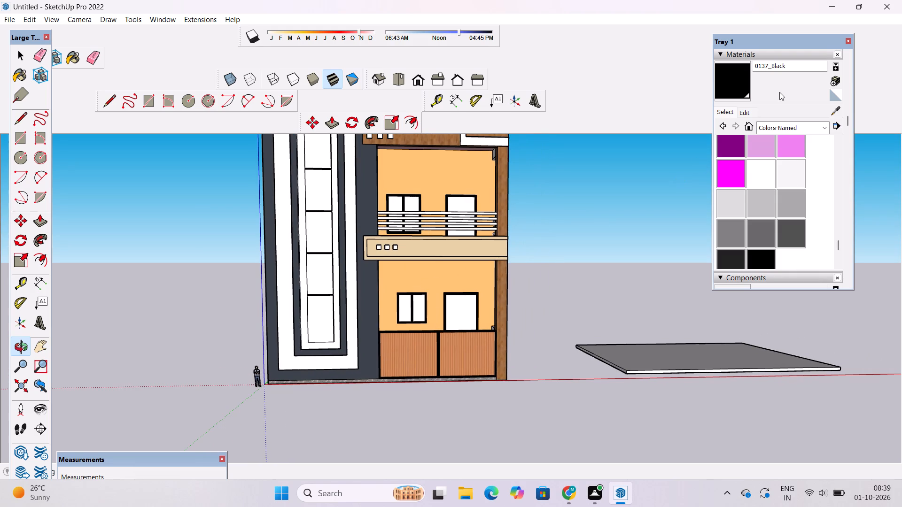
# Paint both panes of the upper-floor window with Translucent Glass Gray from the Glass and Mirrors collection.
pyautogui.click(768, 127)
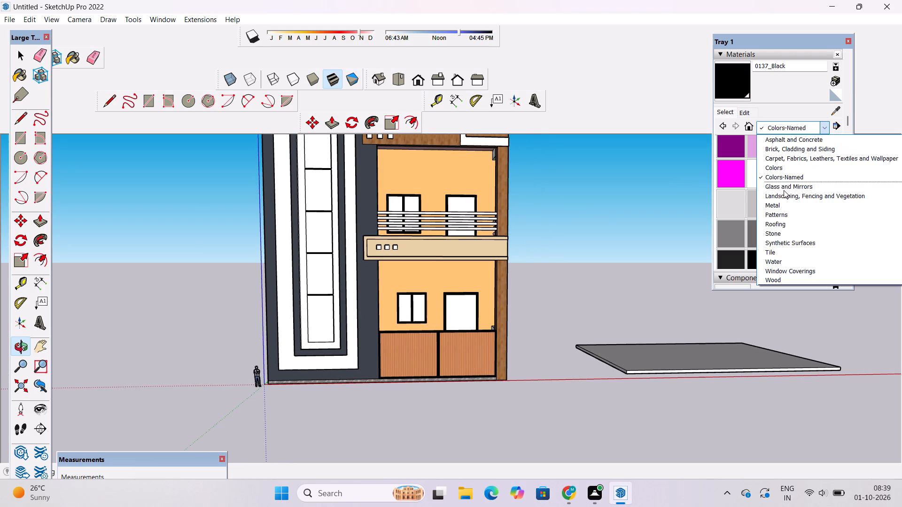
pyautogui.click(781, 185)
pyautogui.click(820, 180)
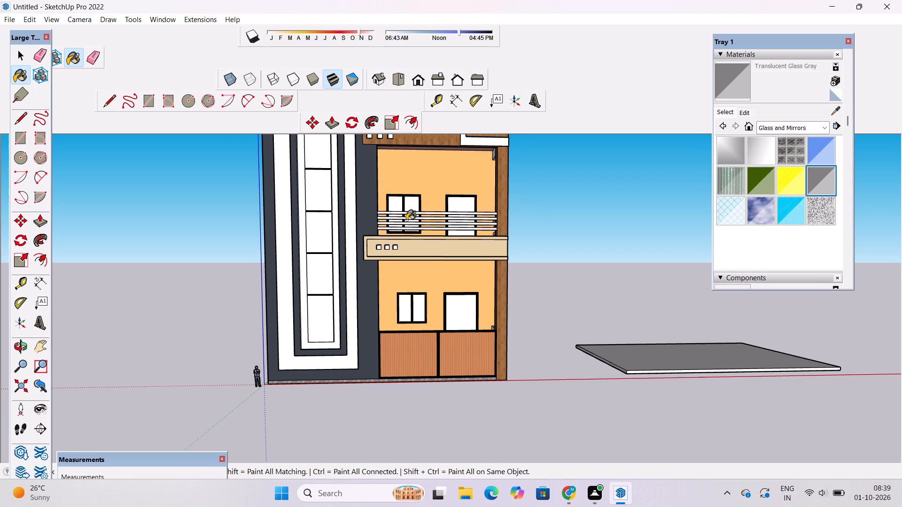
pyautogui.scroll(4, 417, 198)
pyautogui.click(400, 209)
pyautogui.click(388, 210)
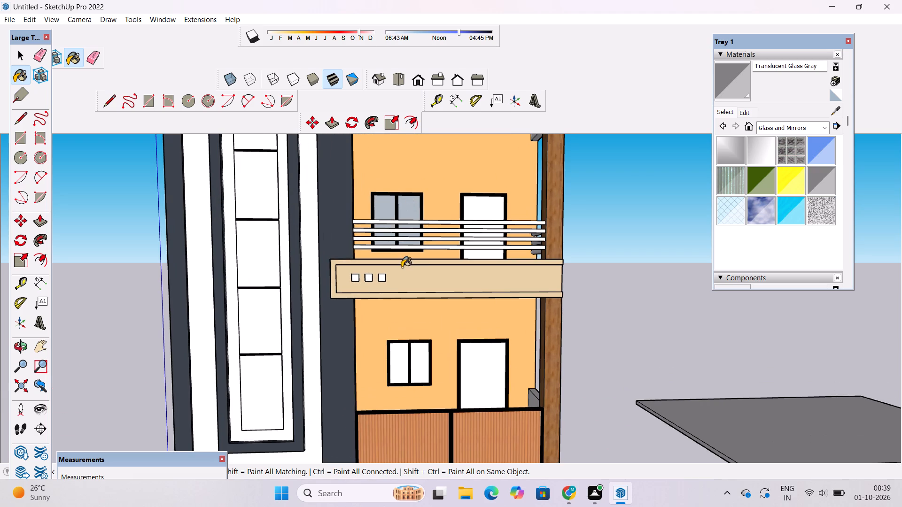
# Paint the five tower glazing panels and both ground-floor window panes with Translucent Glass Gray.
pyautogui.scroll(-5, 255, 364)
pyautogui.click(255, 207)
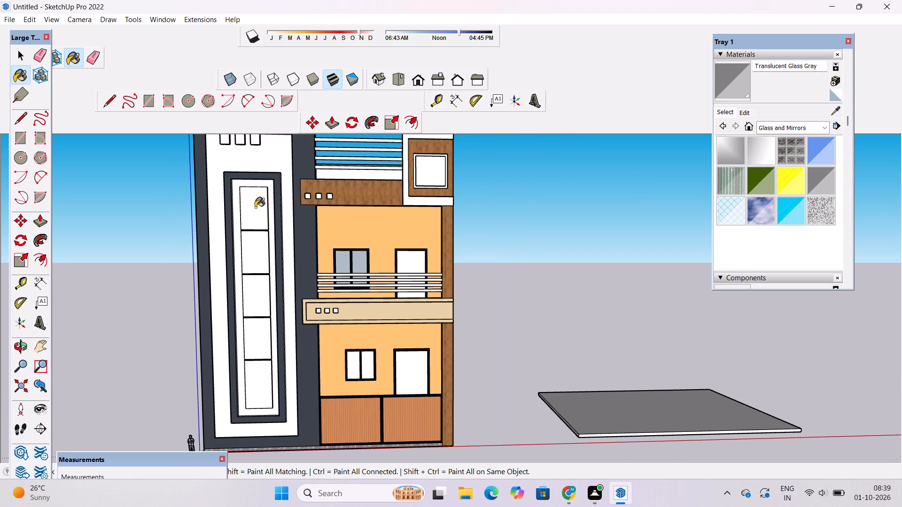
pyautogui.click(252, 258)
pyautogui.click(257, 297)
pyautogui.click(263, 342)
pyautogui.click(259, 380)
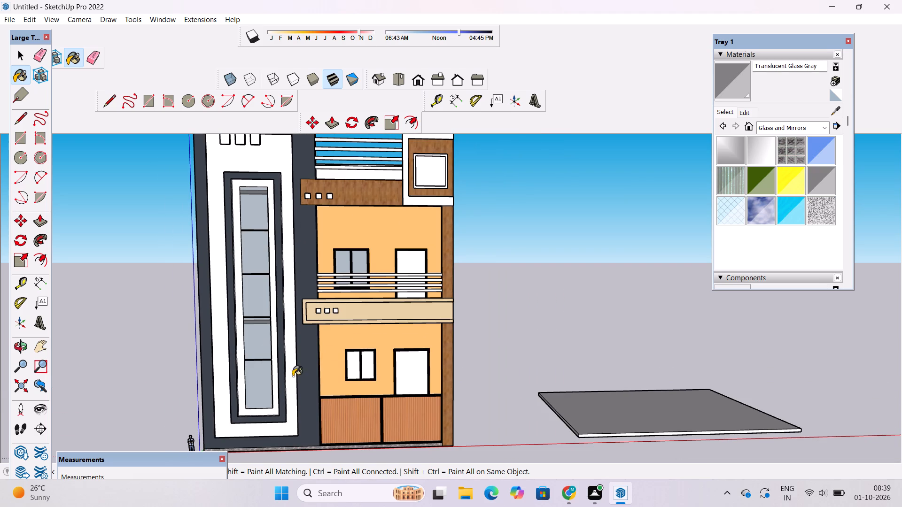
pyautogui.click(351, 361)
pyautogui.click(369, 363)
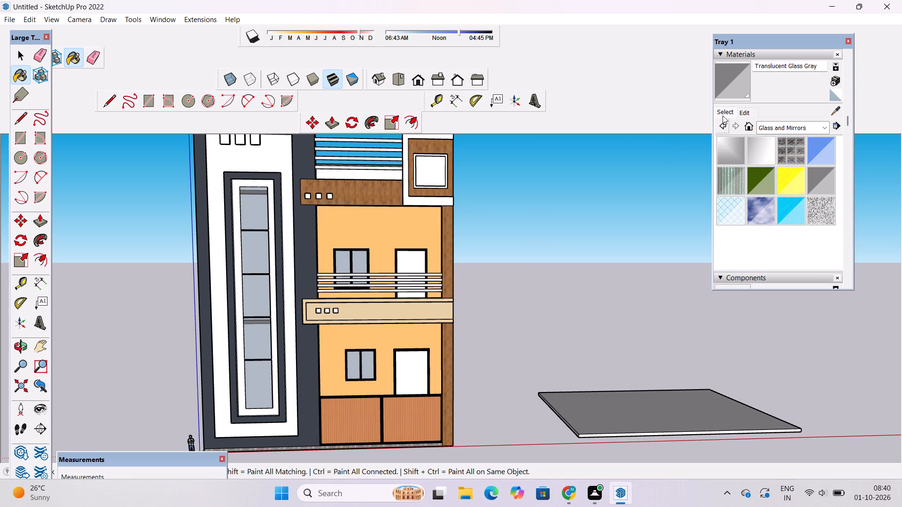
# Change the Translucent Glass Gray material's color to an olive green tint using the Color Wheel.
pyautogui.click(745, 109)
pyautogui.click(743, 156)
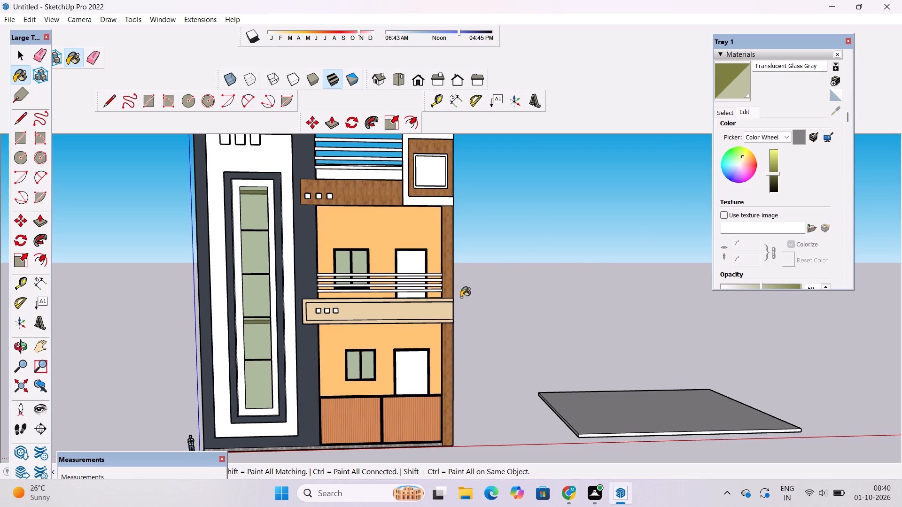
pyautogui.press('space')
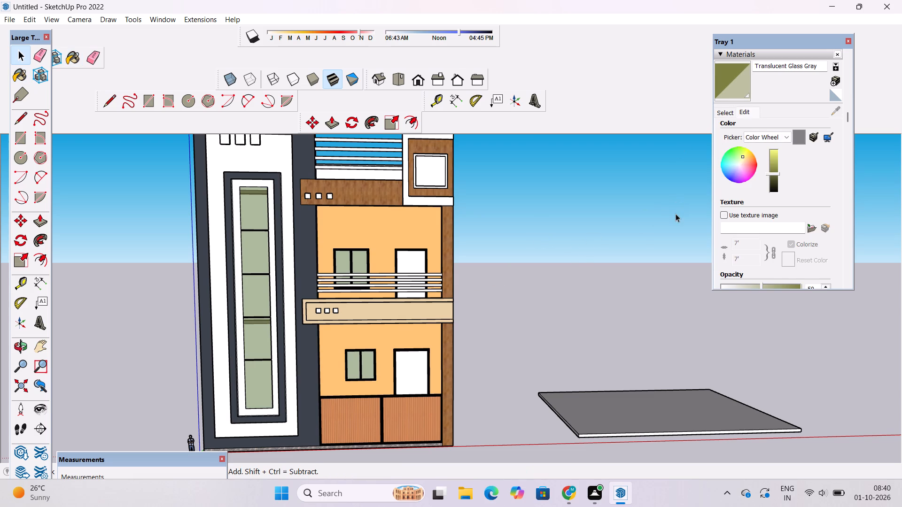
# Paint the ground-floor and upper-floor door panels with Wood Cherry Original from the Wood collection.
pyautogui.click(723, 113)
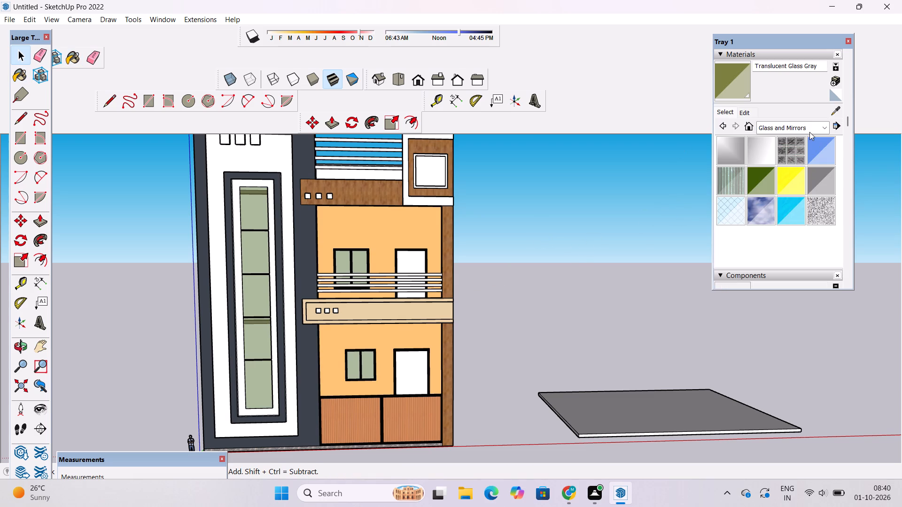
pyautogui.click(806, 126)
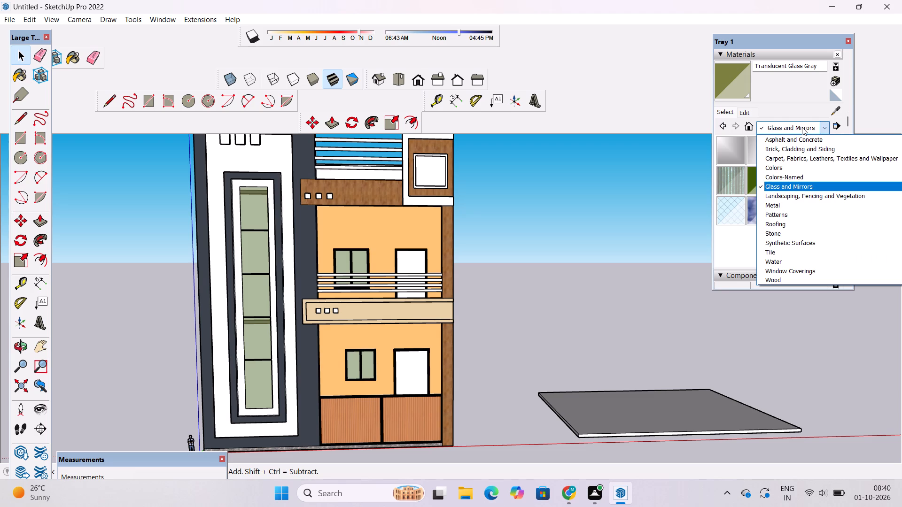
pyautogui.click(789, 281)
pyautogui.click(796, 154)
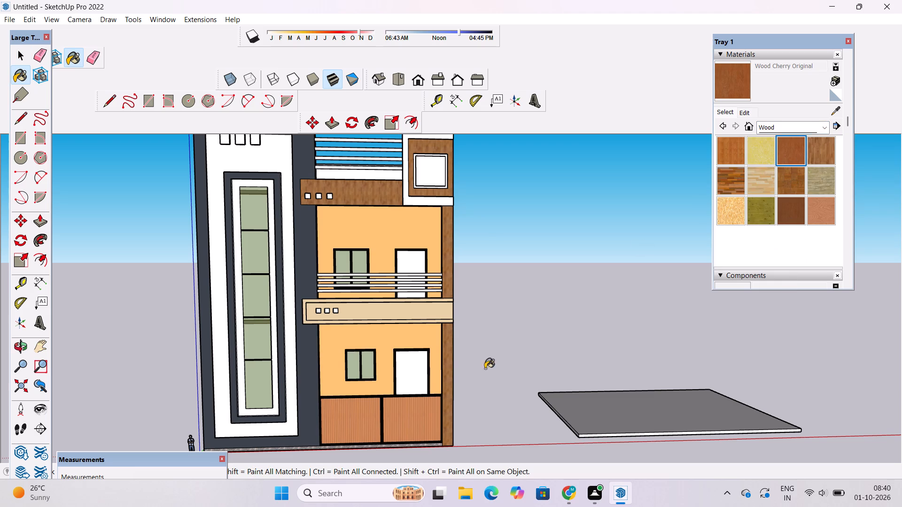
pyautogui.scroll(5, 416, 385)
pyautogui.click(416, 360)
pyautogui.scroll(7, 421, 341)
pyautogui.scroll(-5, 425, 335)
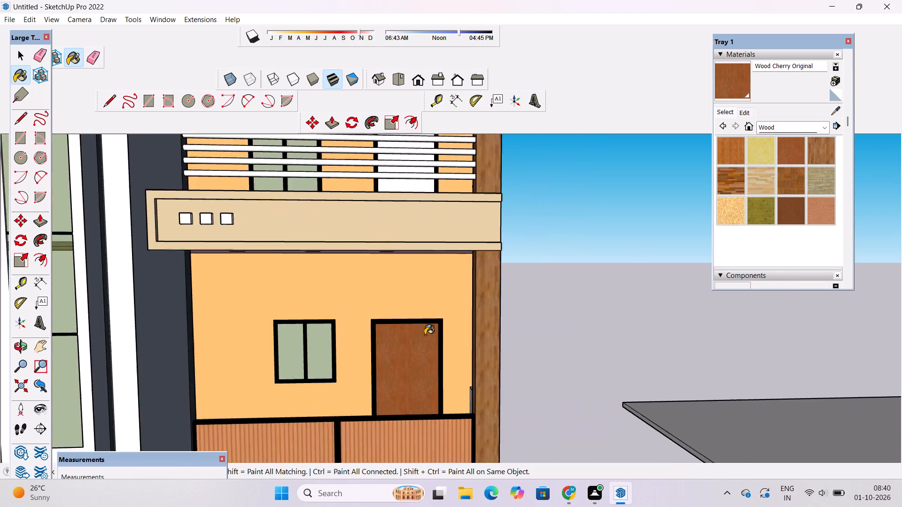
pyautogui.scroll(-7, 425, 335)
pyautogui.scroll(7, 422, 219)
pyautogui.click(415, 226)
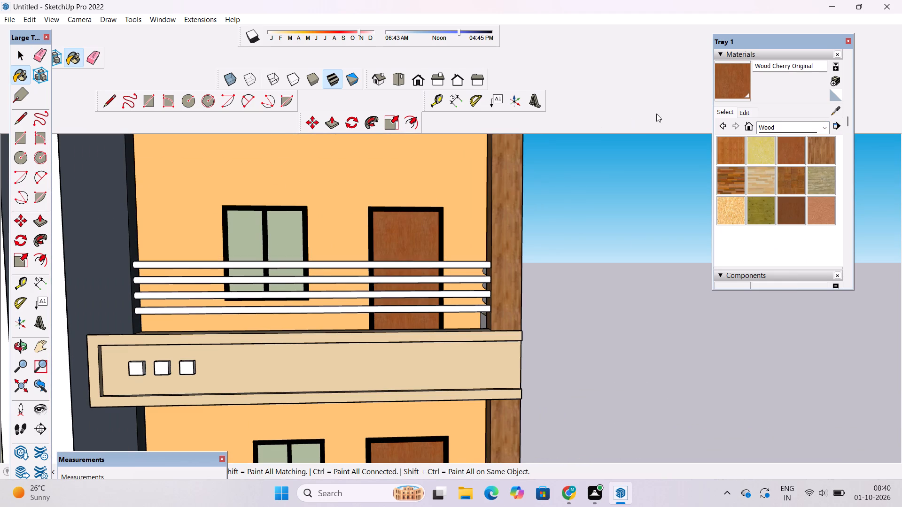
# Paint the frames of the upper-floor and ground-floor doors with Wood Veneer 01.
pyautogui.click(789, 218)
pyautogui.scroll(5, 440, 219)
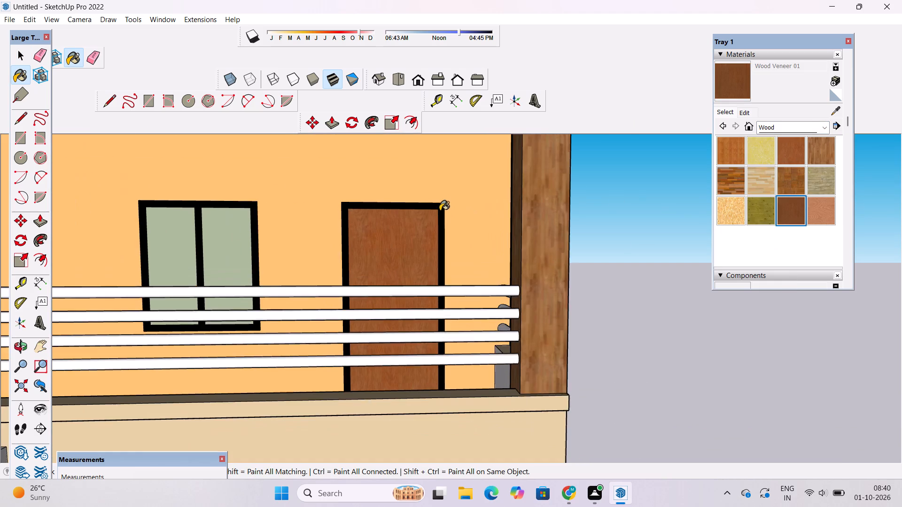
pyautogui.click(440, 207)
pyautogui.scroll(-10, 436, 201)
pyautogui.scroll(5, 429, 342)
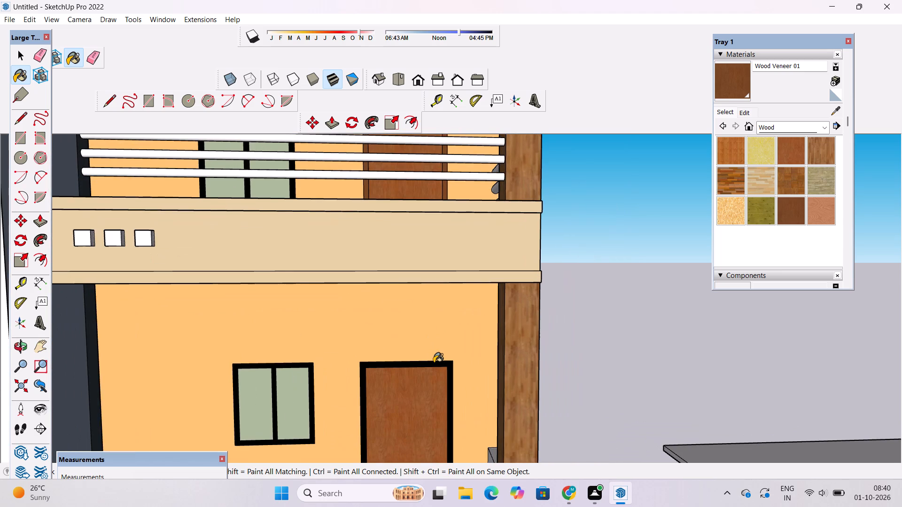
pyautogui.click(434, 364)
# Examine the whole front facade with the painted doors and windows.
pyautogui.scroll(-11, 431, 343)
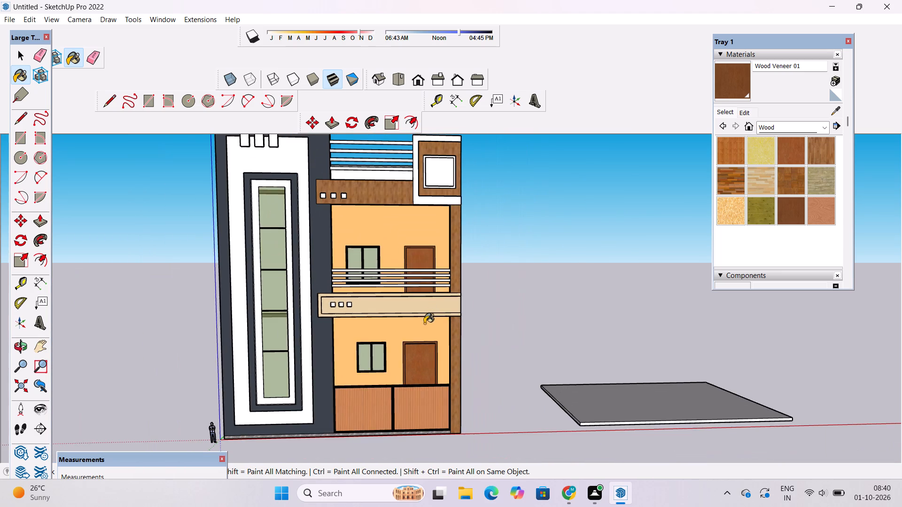
pyautogui.scroll(-5, 424, 323)
pyautogui.press('space')
pyautogui.write('o')
pyautogui.scroll(-4, 415, 311)
pyautogui.moveTo(416, 306); pyautogui.dragTo(403, 353)
pyautogui.scroll(7, 402, 349)
pyautogui.keyDown('shift'); pyautogui.moveTo(420, 332); pyautogui.dragTo(405, 368); pyautogui.keyUp('shift')
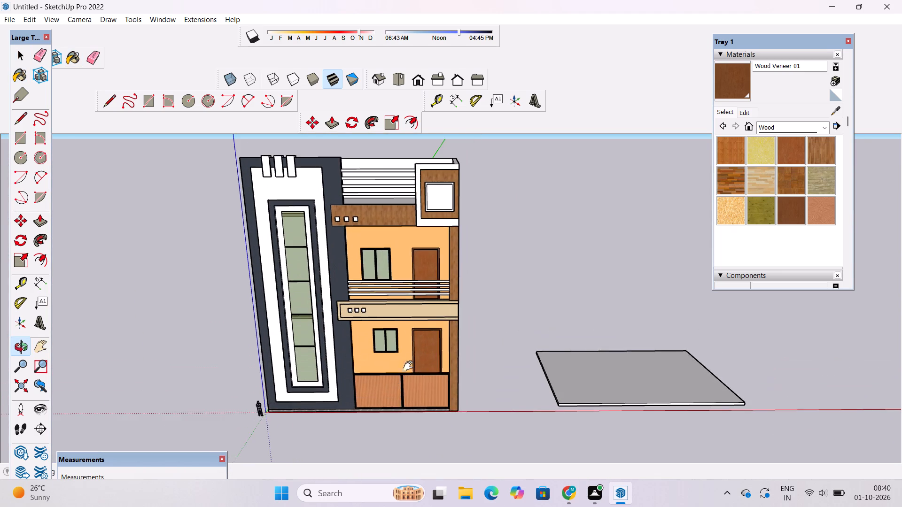
# Draw a circle with a 6" radius as a door knob near the window-side edge of the ground-floor door.
pyautogui.moveTo(414, 363); pyautogui.dragTo(423, 356)
pyautogui.scroll(9, 434, 357)
pyautogui.keyDown('shift'); pyautogui.moveTo(413, 373); pyautogui.dragTo(415, 351); pyautogui.keyUp('shift')
pyautogui.scroll(9, 408, 356)
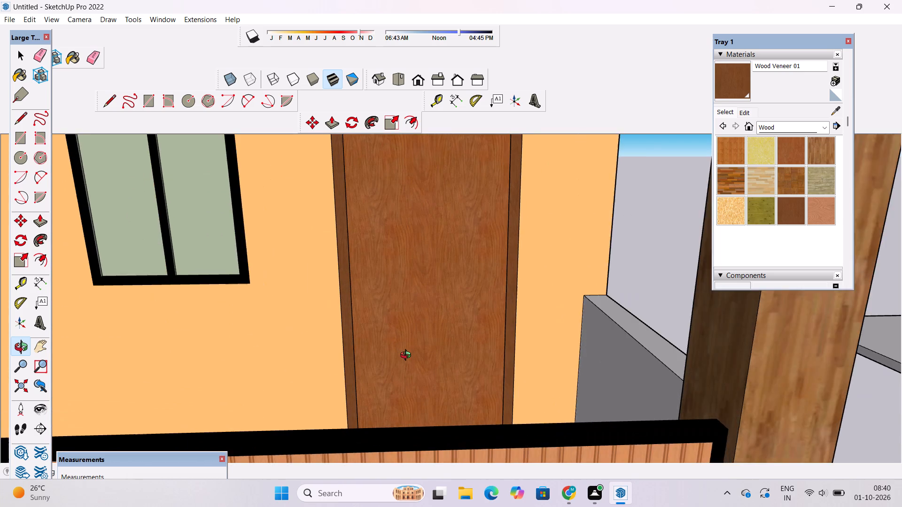
pyautogui.moveTo(408, 357); pyautogui.dragTo(405, 365)
pyautogui.scroll(-4, 405, 365)
pyautogui.keyDown('shift'); pyautogui.moveTo(405, 365); pyautogui.dragTo(397, 340); pyautogui.keyUp('shift')
pyautogui.moveTo(396, 338); pyautogui.dragTo(400, 372)
pyautogui.keyDown('shift'); pyautogui.moveTo(404, 366); pyautogui.dragTo(405, 361); pyautogui.keyUp('shift')
pyautogui.press('c')
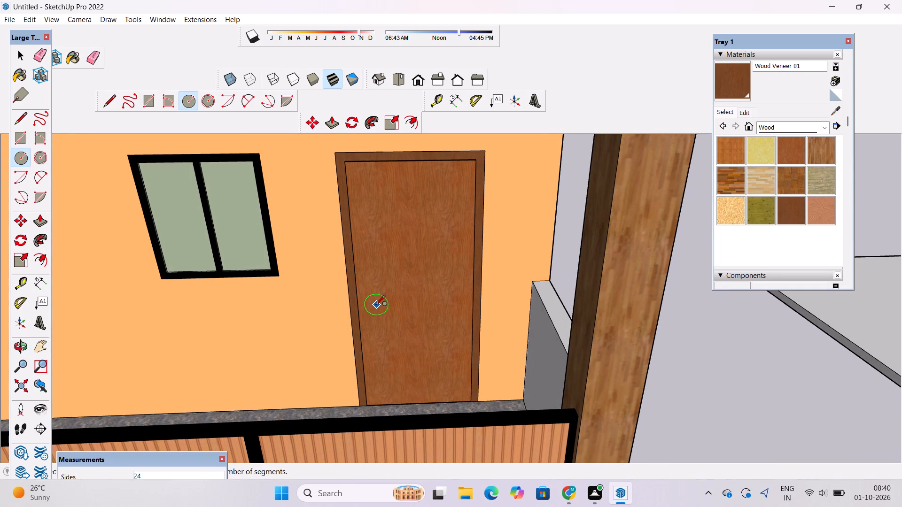
pyautogui.click(372, 308)
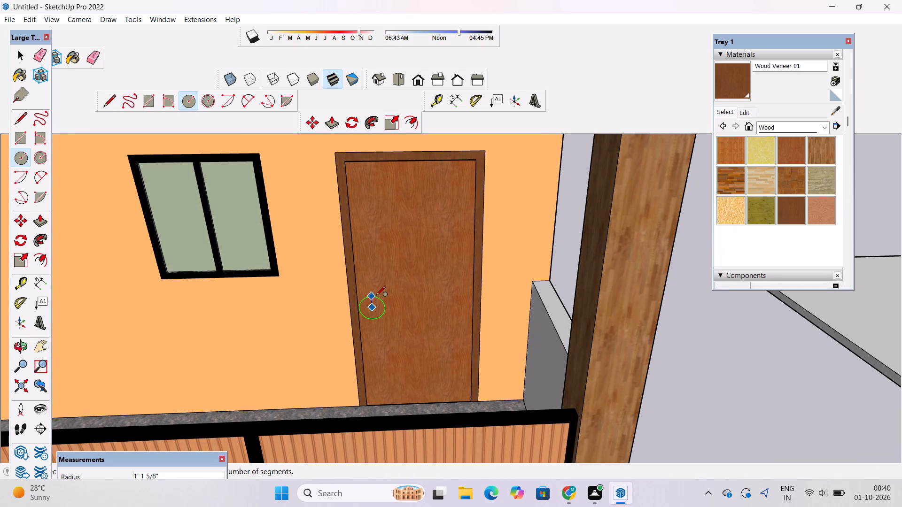
pyautogui.press('6')
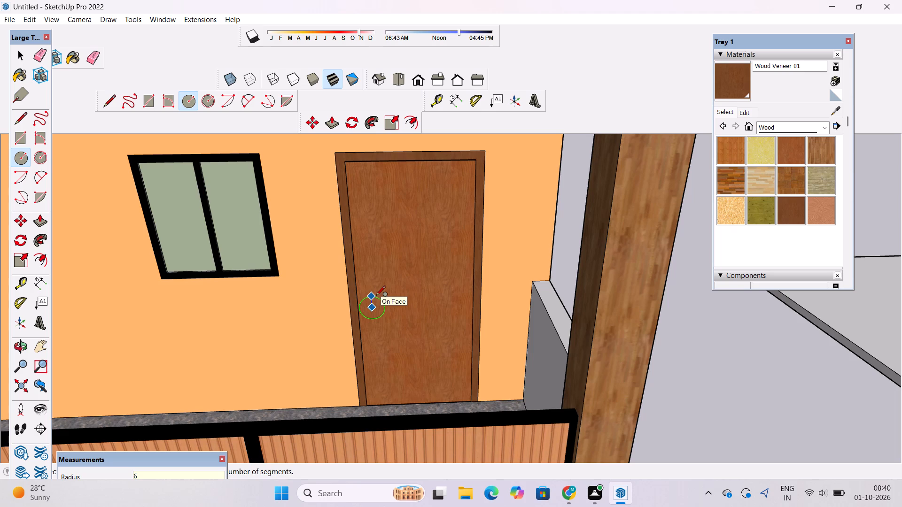
pyautogui.hotkey('shift', '"')
pyautogui.press('Return')
# Draw a matching door knob circle with a 6" radius near the window-side edge of the upper-floor door.
pyautogui.scroll(-7, 368, 301)
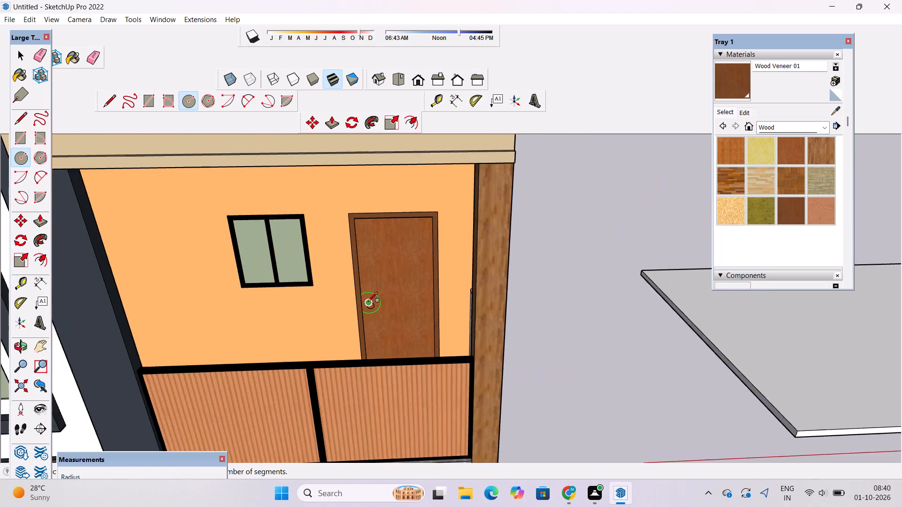
pyautogui.scroll(-11, 368, 302)
pyautogui.scroll(13, 371, 224)
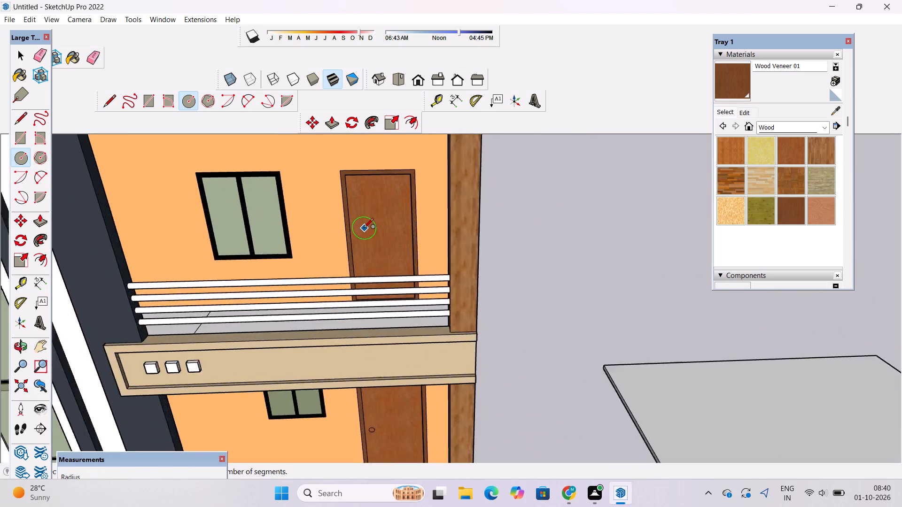
pyautogui.scroll(8, 364, 229)
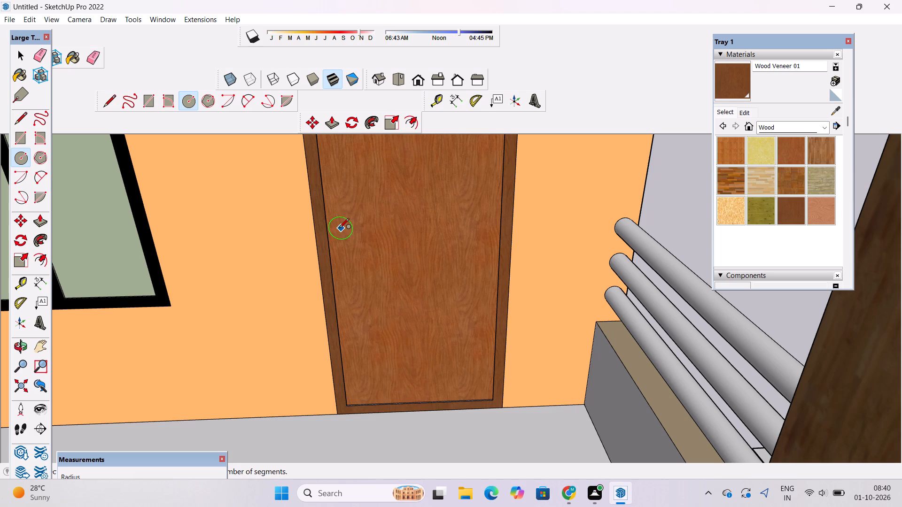
pyautogui.click(343, 235)
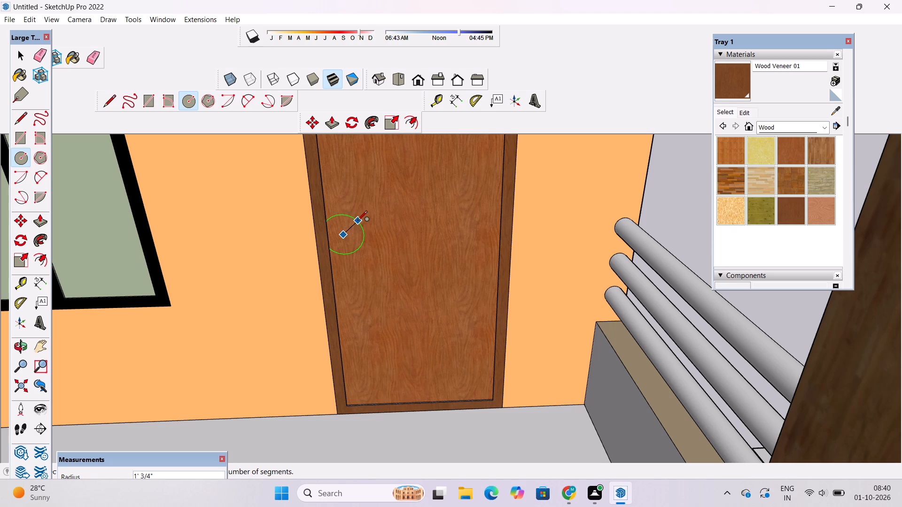
pyautogui.press('6')
pyautogui.hotkey('shift', '"')
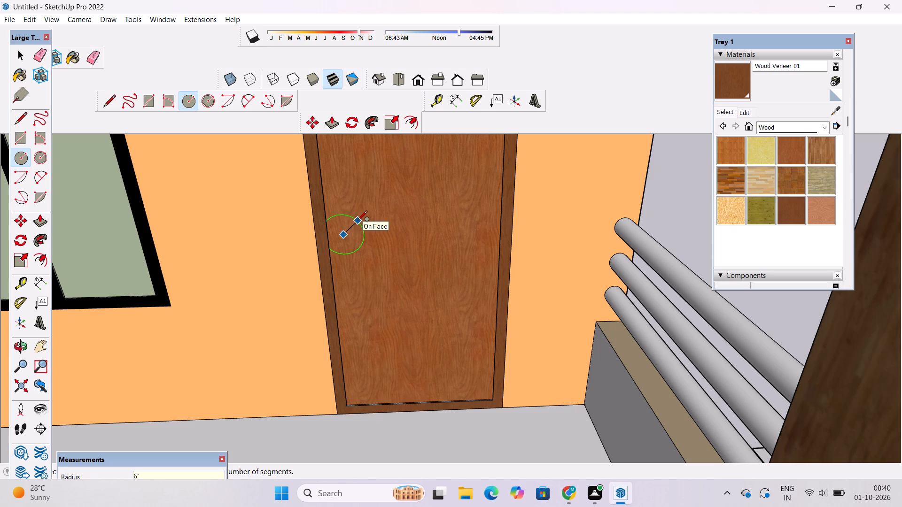
pyautogui.press('Return')
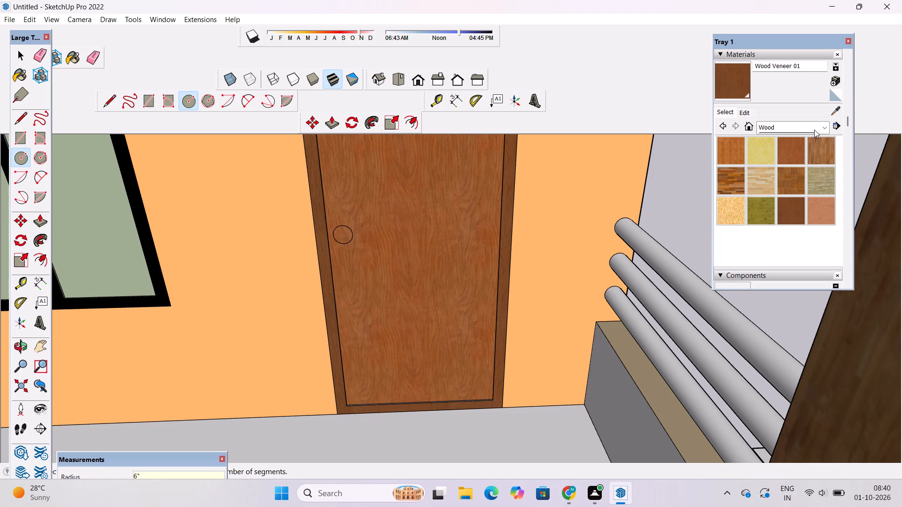
# Paint the knob circles on the upper-floor and ground-floor doors with 0008_LavenderBlush from the Colors-Named collection.
pyautogui.click(814, 129)
pyautogui.click(804, 179)
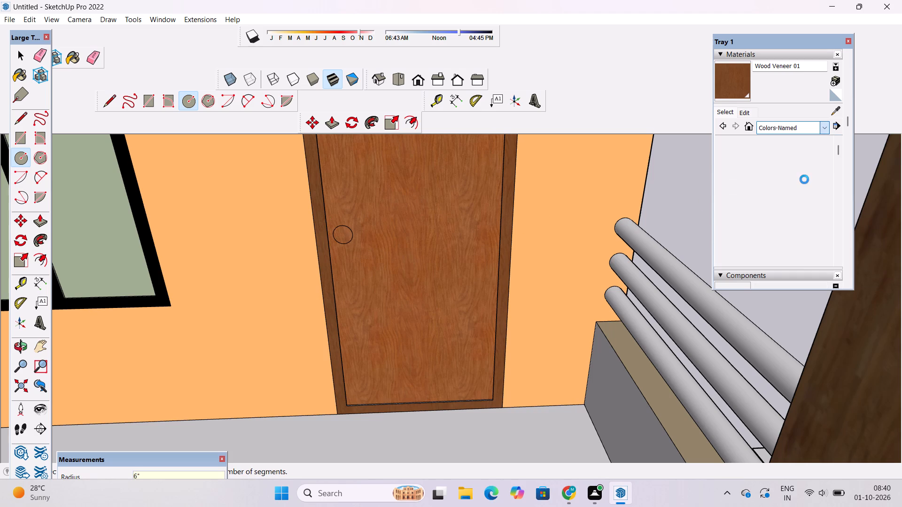
pyautogui.click(769, 208)
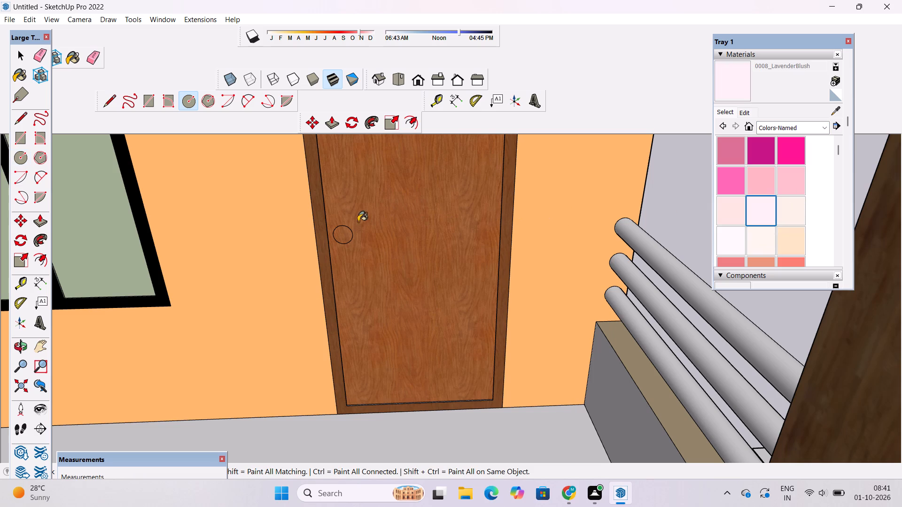
pyautogui.click(341, 231)
pyautogui.scroll(-11, 424, 187)
pyautogui.scroll(-6, 440, 282)
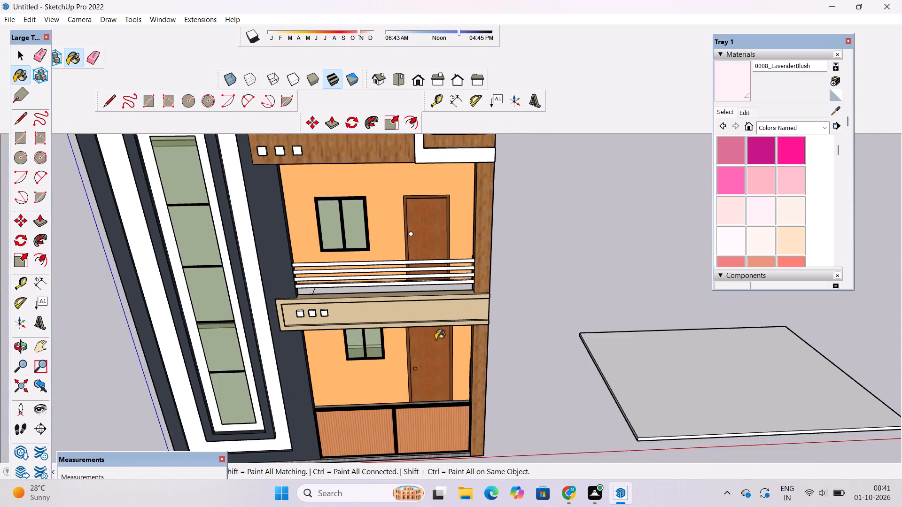
pyautogui.scroll(5, 439, 361)
pyautogui.scroll(11, 420, 395)
pyautogui.click(371, 337)
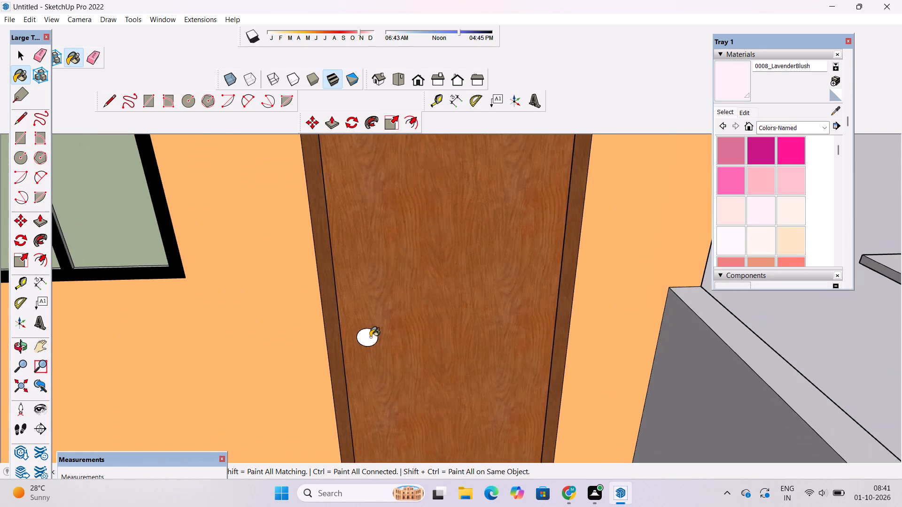
pyautogui.press('space')
# Examine the facade with its door knobs and balcony railing from the front and side.
pyautogui.press('o')
pyautogui.scroll(-13, 370, 337)
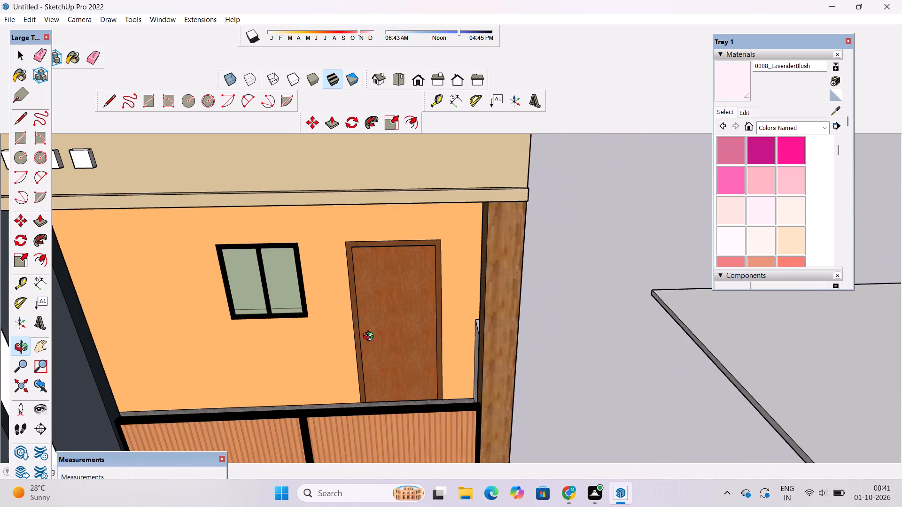
pyautogui.scroll(-5, 370, 337)
pyautogui.moveTo(373, 352); pyautogui.dragTo(388, 307)
pyautogui.keyDown('shift'); pyautogui.moveTo(384, 316); pyautogui.dragTo(420, 328); pyautogui.keyUp('shift')
pyautogui.scroll(-5, 420, 328)
pyautogui.keyDown('shift'); pyautogui.moveTo(420, 328); pyautogui.dragTo(416, 346); pyautogui.keyUp('shift')
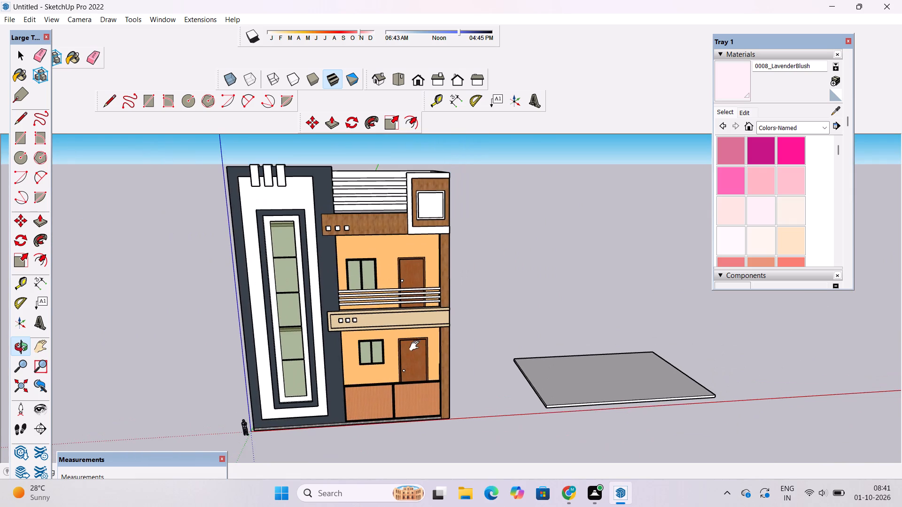
pyautogui.scroll(9, 424, 291)
pyautogui.moveTo(444, 301); pyautogui.dragTo(410, 294)
pyautogui.scroll(-6, 410, 292)
pyautogui.keyDown('shift'); pyautogui.moveTo(428, 329); pyautogui.dragTo(450, 305); pyautogui.keyUp('shift')
pyautogui.moveTo(452, 346); pyautogui.dragTo(534, 346)
pyautogui.scroll(4, 452, 381)
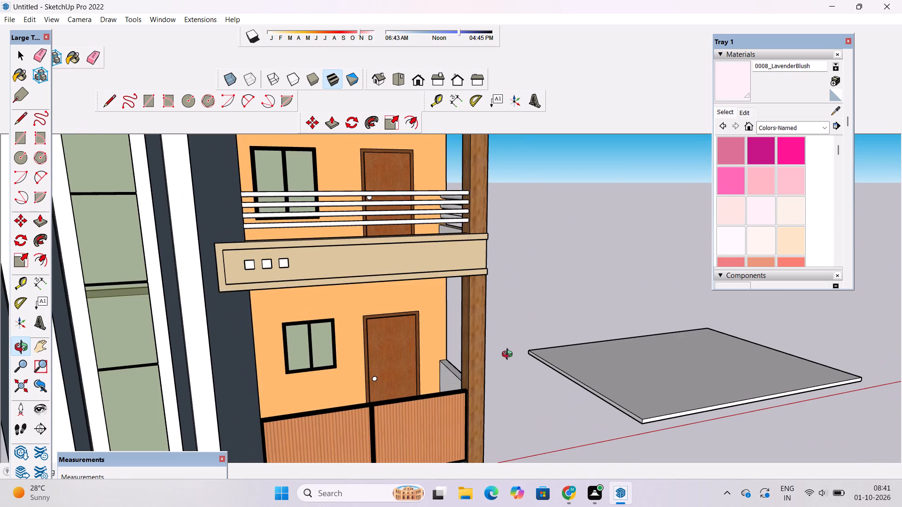
pyautogui.click(509, 355)
pyautogui.moveTo(510, 355); pyautogui.dragTo(436, 358)
pyautogui.scroll(-6, 436, 350)
pyautogui.moveTo(579, 315); pyautogui.dragTo(441, 336)
pyautogui.keyDown('shift'); pyautogui.moveTo(433, 316); pyautogui.dragTo(460, 401); pyautogui.keyUp('shift')
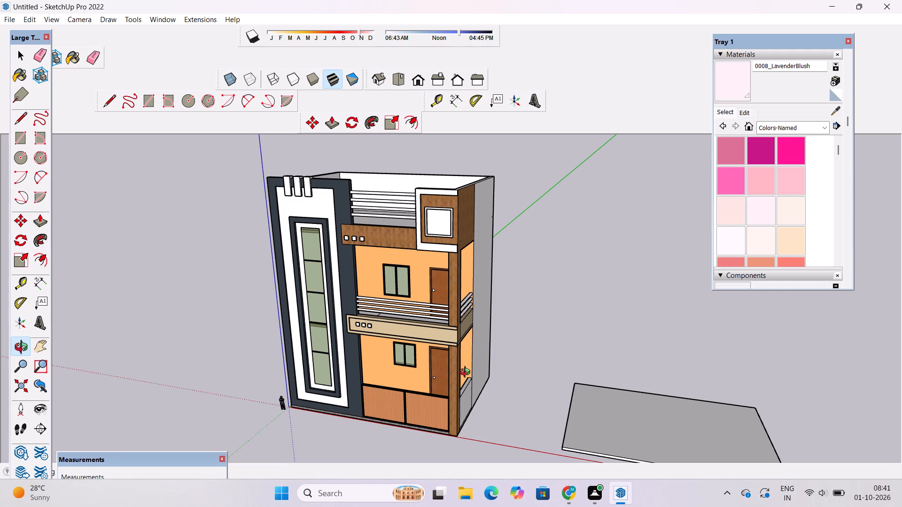
# Paint the front and side bars of the upper-floor balcony railing with 0137_Black from Colors-Named.
pyautogui.scroll(-14, 762, 211)
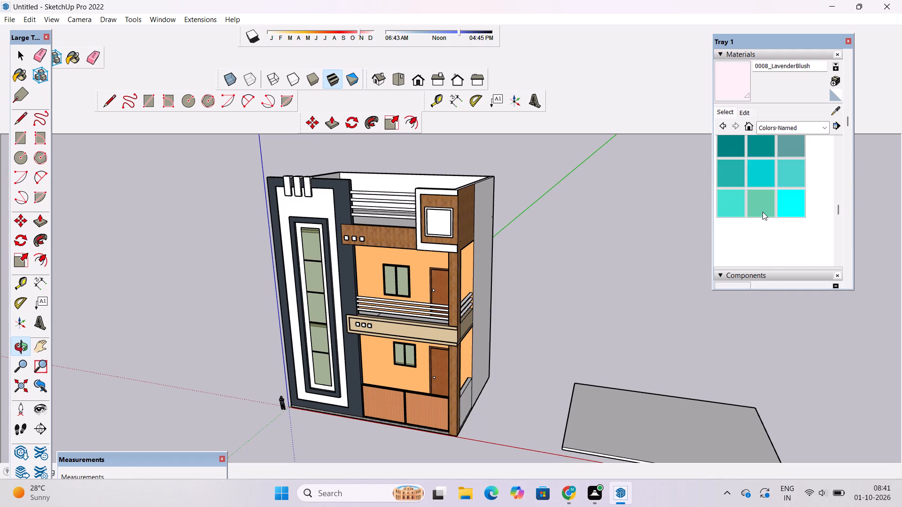
pyautogui.scroll(-11, 762, 212)
pyautogui.scroll(2, 756, 181)
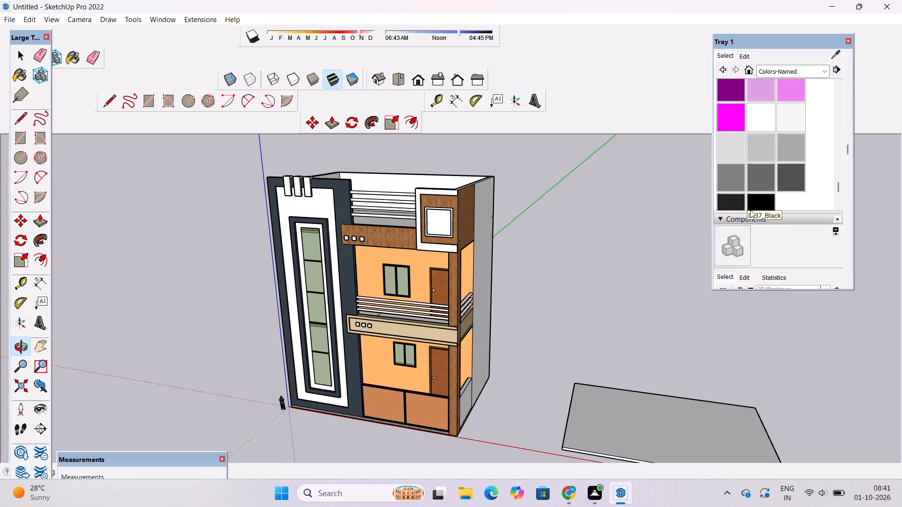
pyautogui.click(753, 202)
pyautogui.scroll(14, 449, 315)
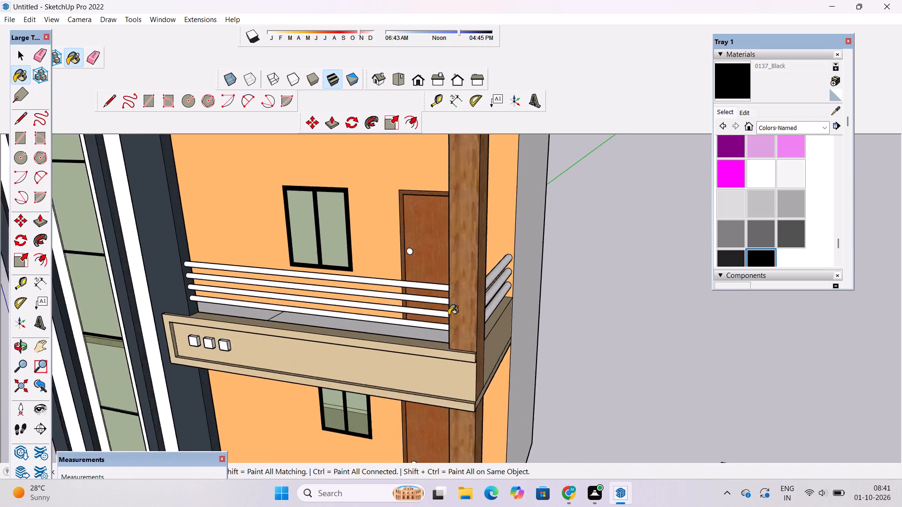
pyautogui.scroll(2, 449, 315)
pyautogui.click(439, 269)
pyautogui.click(437, 286)
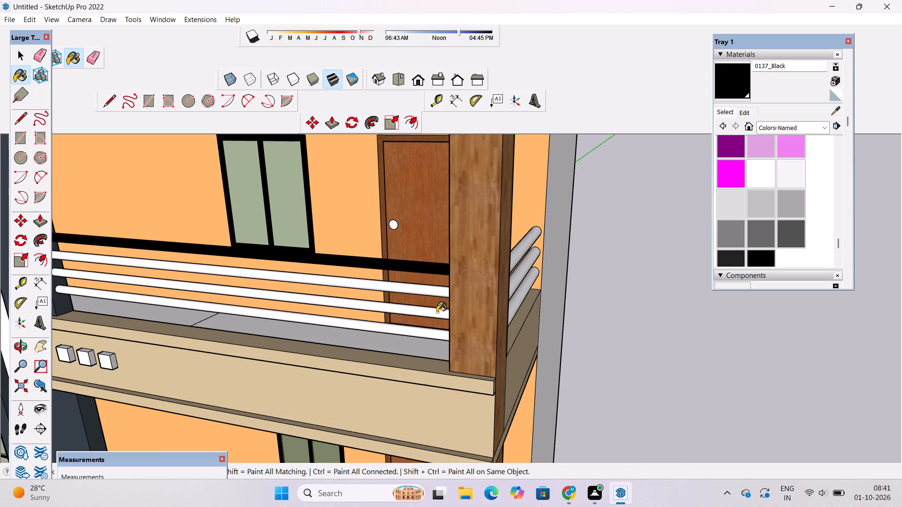
pyautogui.click(437, 312)
pyautogui.click(441, 334)
pyautogui.click(519, 252)
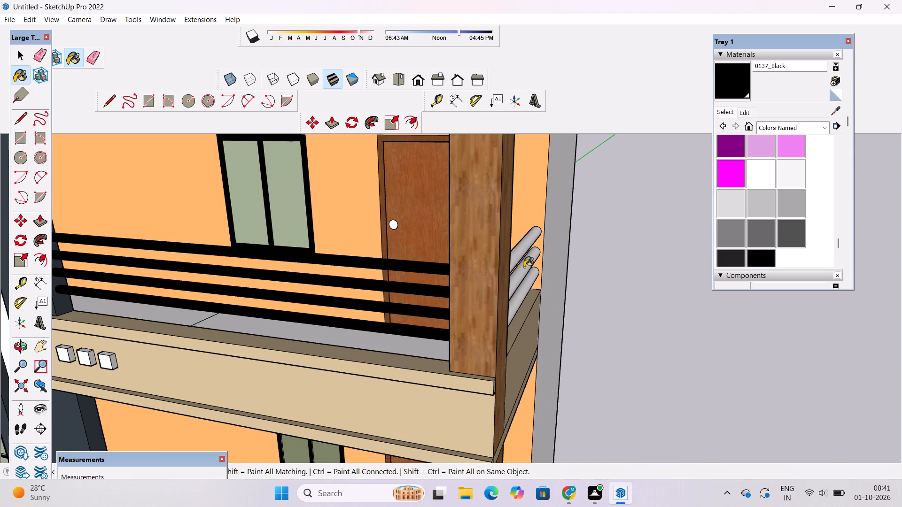
pyautogui.click(524, 267)
pyautogui.click(526, 284)
# Paint the four bars of the rooftop terrace railing with 0137_Black.
pyautogui.scroll(-10, 526, 230)
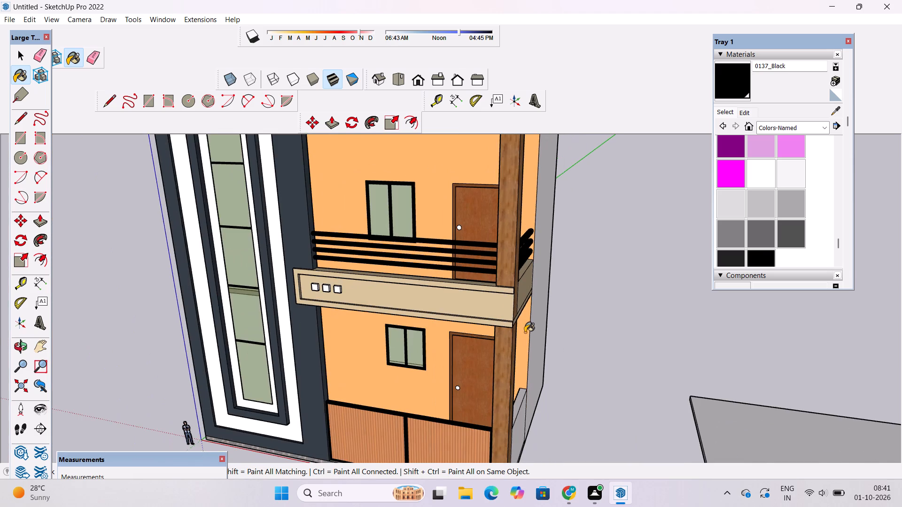
pyautogui.scroll(-5, 524, 322)
pyautogui.scroll(-3, 454, 367)
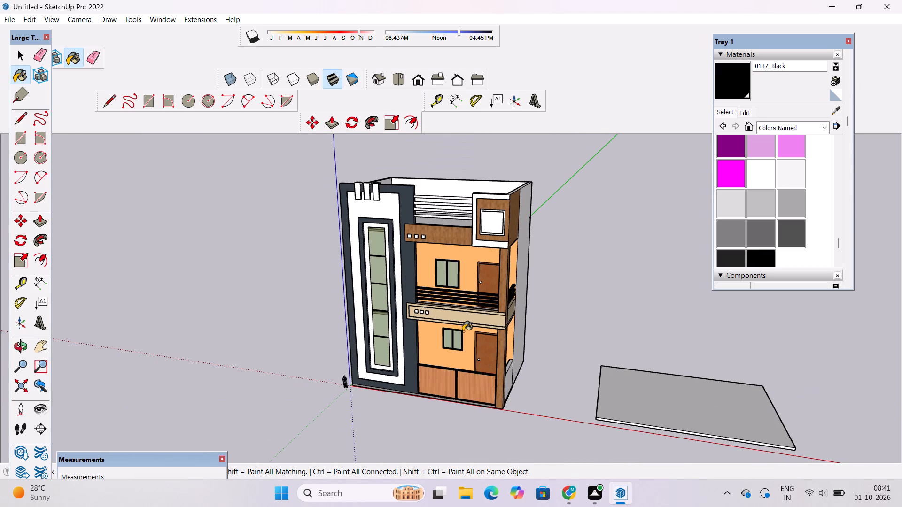
pyautogui.scroll(-4, 450, 300)
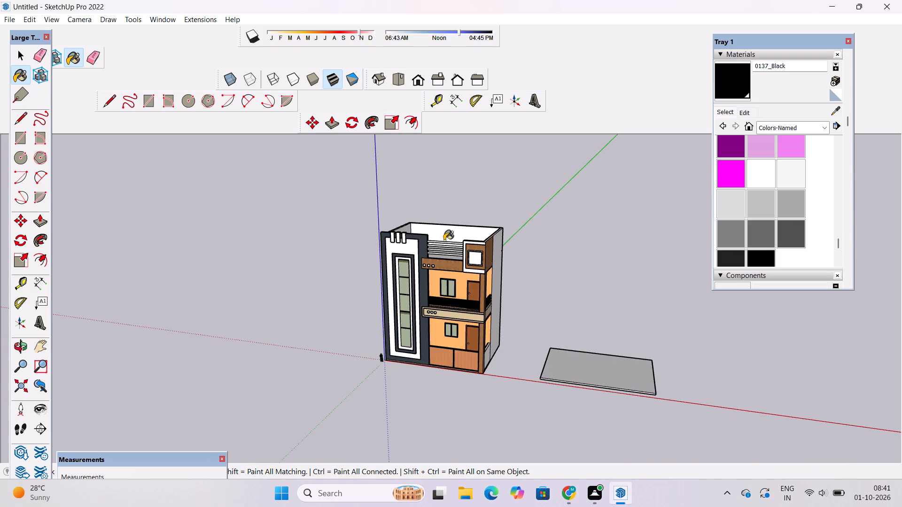
pyautogui.scroll(14, 444, 227)
pyautogui.click(474, 250)
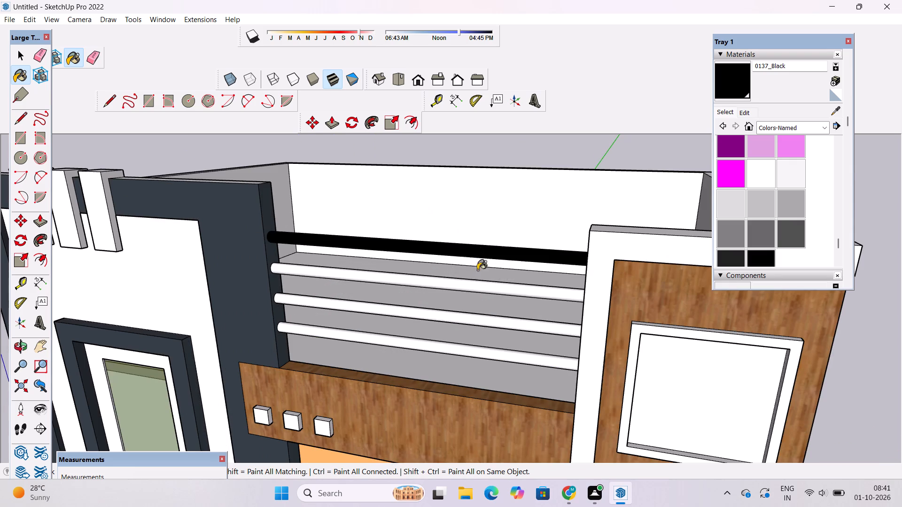
pyautogui.click(477, 284)
pyautogui.click(482, 320)
pyautogui.click(483, 353)
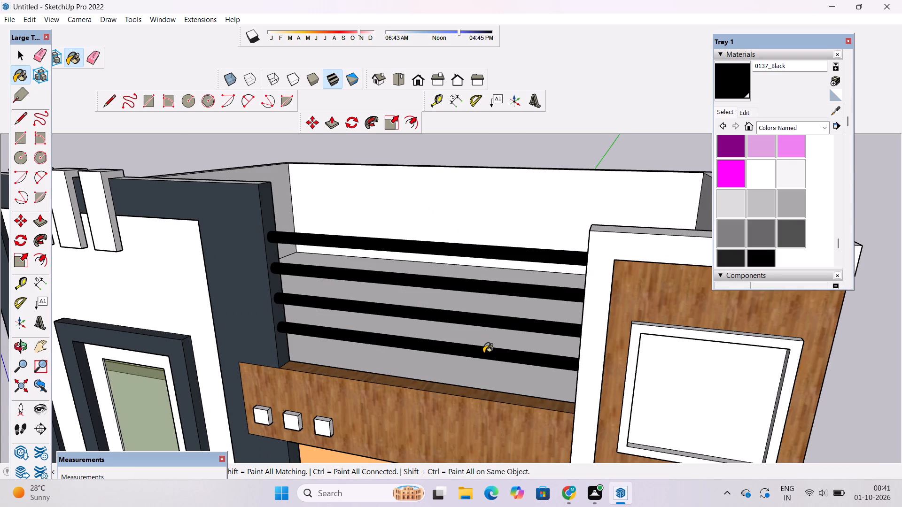
# Paint the white-framed square panel on the wooden box beside the terrace railing with Wood Floor from the Wood collection.
pyautogui.press('o')
pyautogui.scroll(-13, 475, 327)
pyautogui.moveTo(420, 355); pyautogui.dragTo(430, 432)
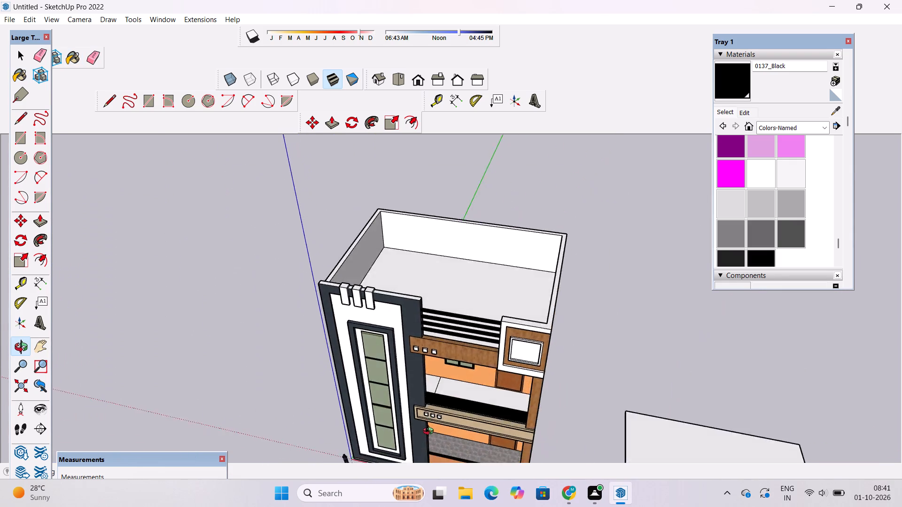
pyautogui.moveTo(430, 432); pyautogui.dragTo(623, 351)
pyautogui.scroll(5, 503, 333)
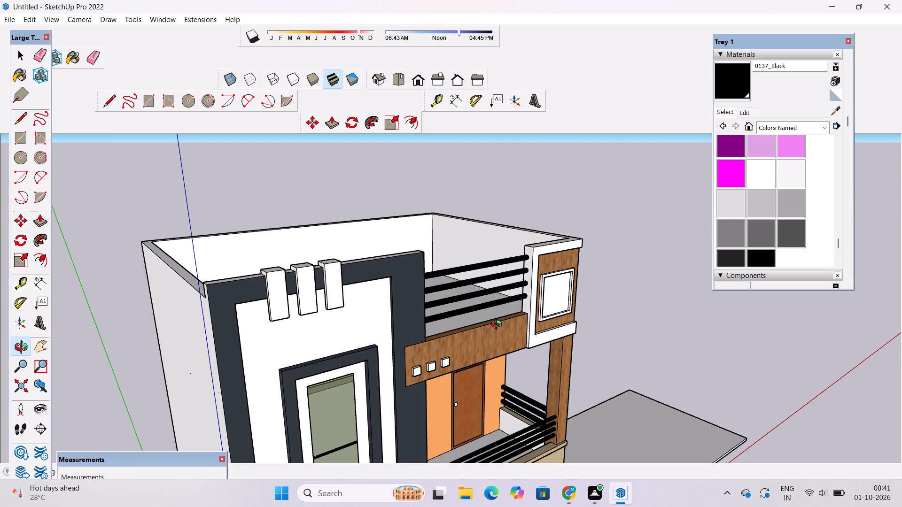
pyautogui.scroll(2, 498, 325)
pyautogui.keyDown('shift'); pyautogui.click(622, 292); pyautogui.keyUp('shift')
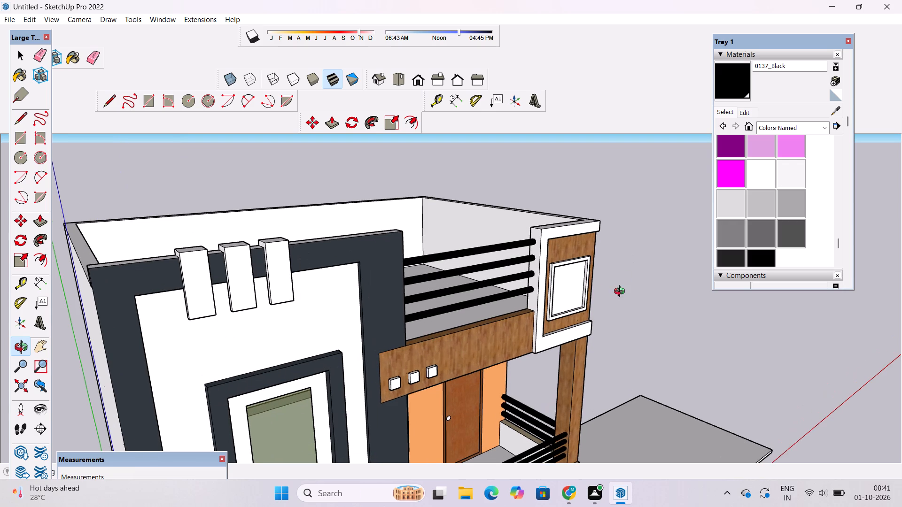
pyautogui.moveTo(622, 292); pyautogui.dragTo(558, 299)
pyautogui.click(779, 128)
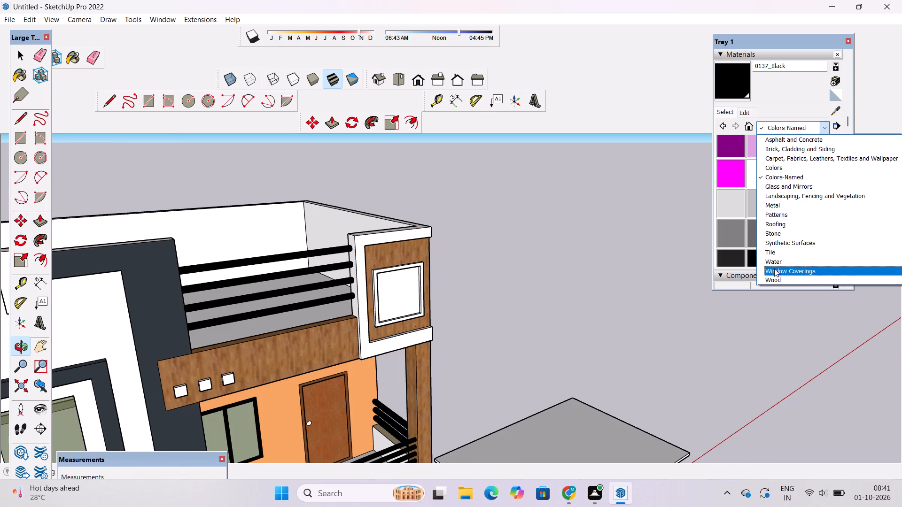
pyautogui.click(770, 277)
pyautogui.click(815, 148)
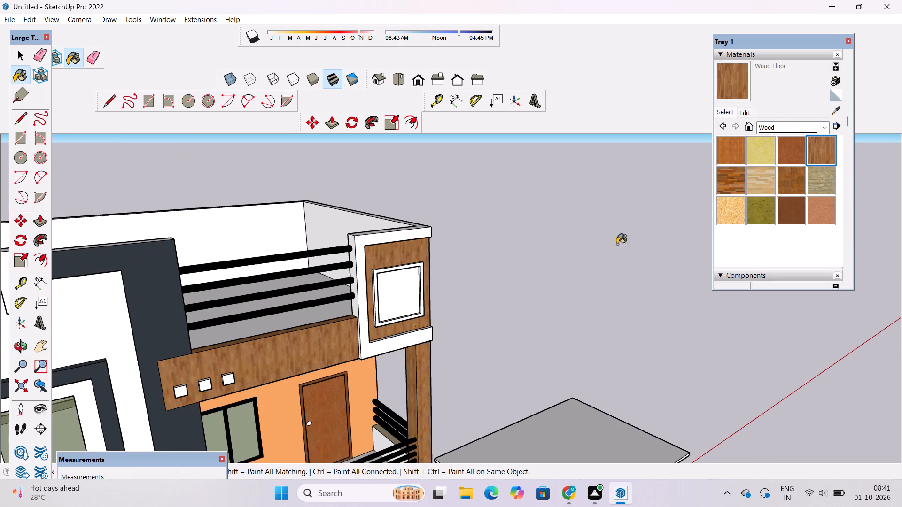
pyautogui.click(404, 286)
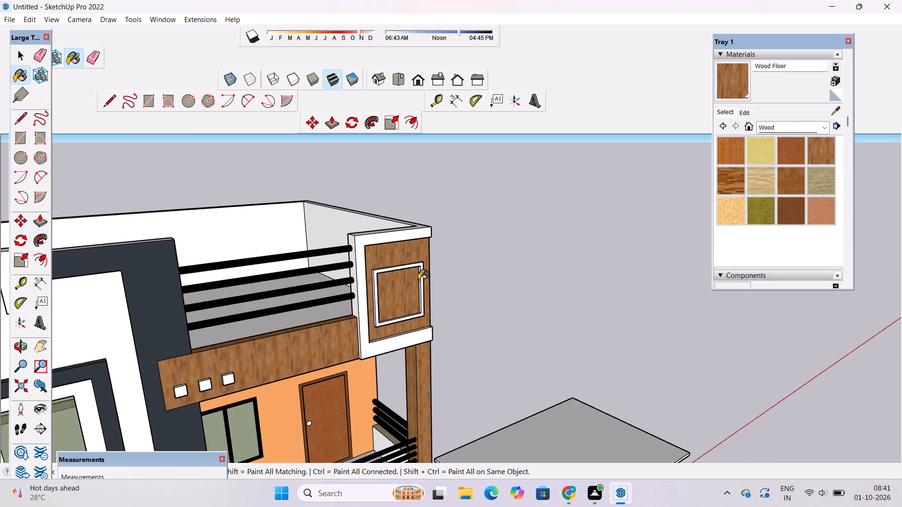
# Examine the whole front facade for elements that are still unpainted.
pyautogui.press('o')
pyautogui.scroll(-7, 419, 280)
pyautogui.moveTo(498, 293); pyautogui.dragTo(388, 312)
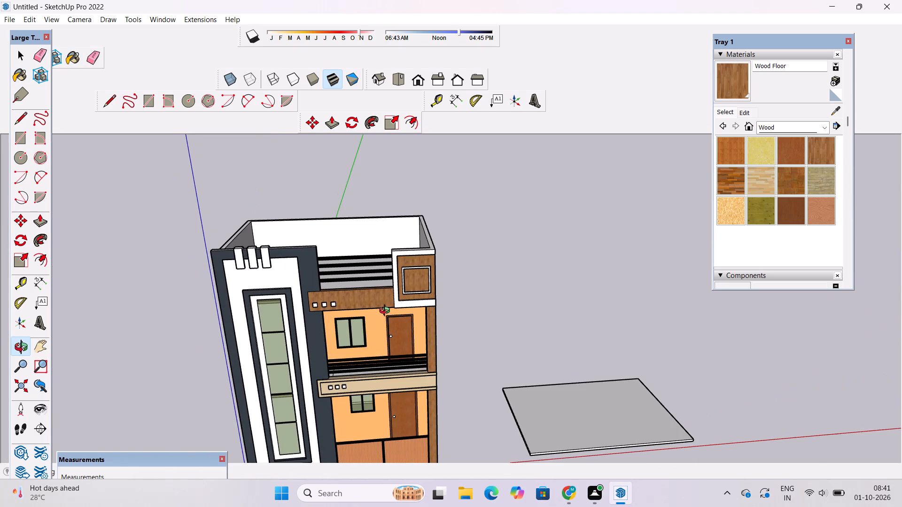
pyautogui.keyDown('shift'); pyautogui.moveTo(387, 318); pyautogui.dragTo(430, 279); pyautogui.keyUp('shift')
pyautogui.keyDown('shift'); pyautogui.scroll(-4, 429, 289); pyautogui.keyUp('shift')
pyautogui.keyDown('shift'); pyautogui.moveTo(430, 316); pyautogui.dragTo(435, 299); pyautogui.keyUp('shift')
pyautogui.moveTo(438, 309); pyautogui.dragTo(439, 296)
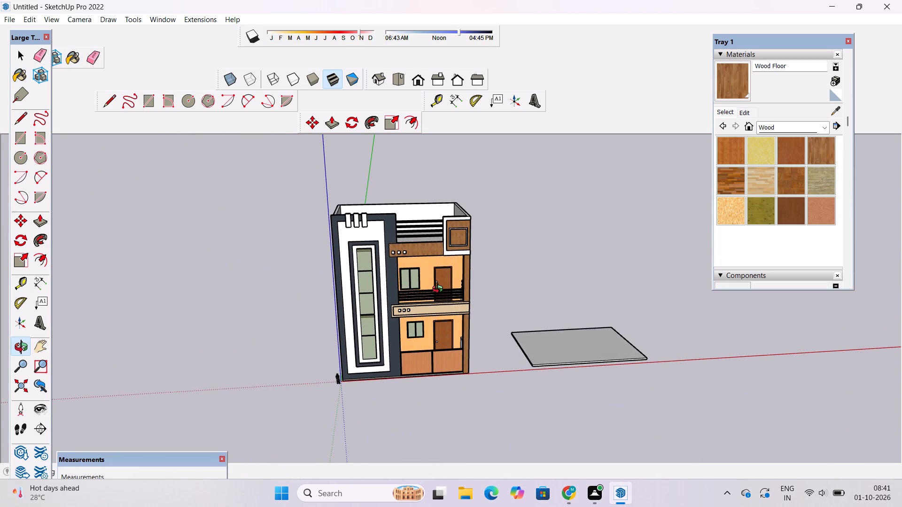
pyautogui.scroll(-4, 440, 290)
pyautogui.scroll(4, 440, 290)
pyautogui.moveTo(440, 285); pyautogui.dragTo(440, 280)
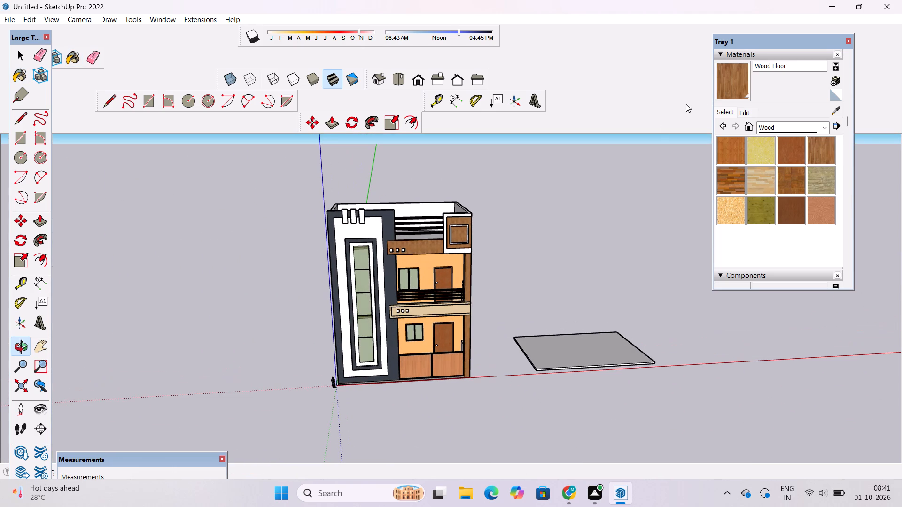
# Paint the top and front faces of the three vertical blocks atop the tower frame with Wood Floor.
pyautogui.click(724, 88)
pyautogui.scroll(13, 341, 198)
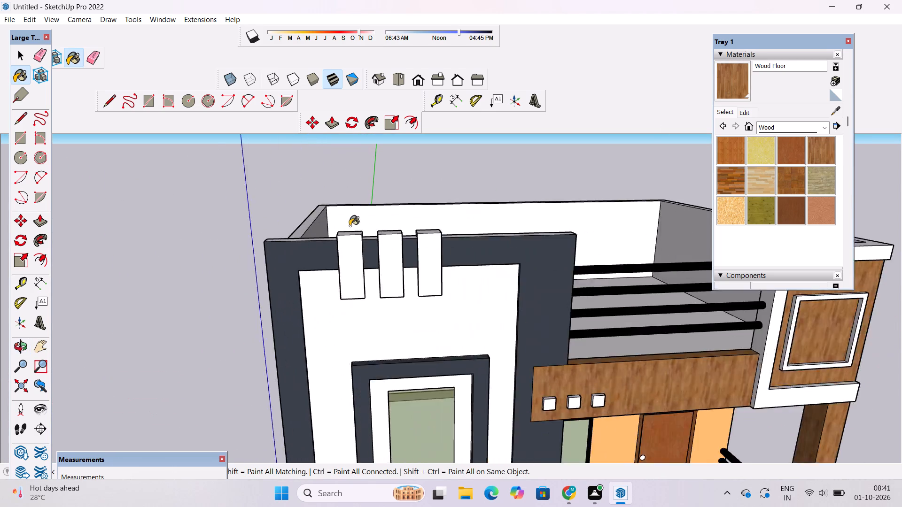
pyautogui.scroll(8, 350, 226)
pyautogui.scroll(-5, 353, 234)
pyautogui.click(359, 253)
pyautogui.click(357, 273)
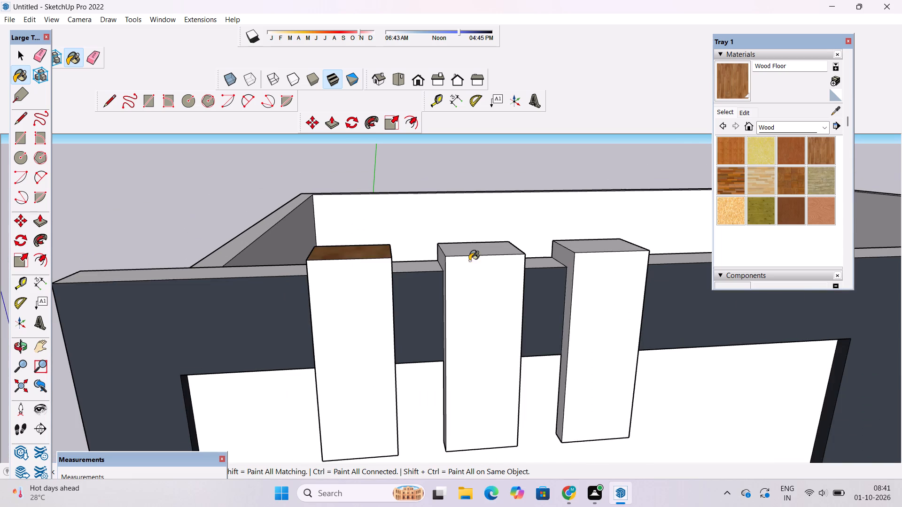
pyautogui.click(481, 254)
pyautogui.click(481, 274)
pyautogui.click(581, 251)
pyautogui.click(587, 270)
# Paint the side faces of the three vertical blocks on the tower's top edge with Wood Floor.
pyautogui.click(568, 258)
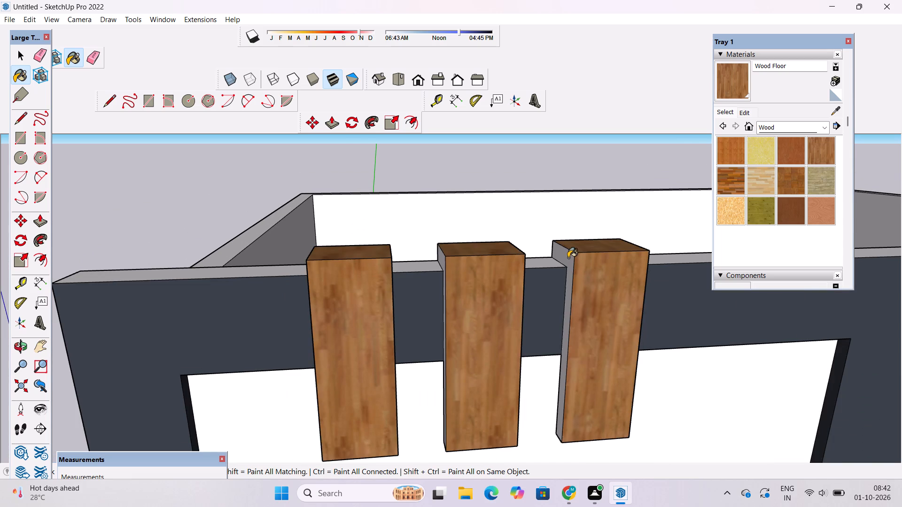
pyautogui.click(442, 255)
pyautogui.scroll(5, 409, 260)
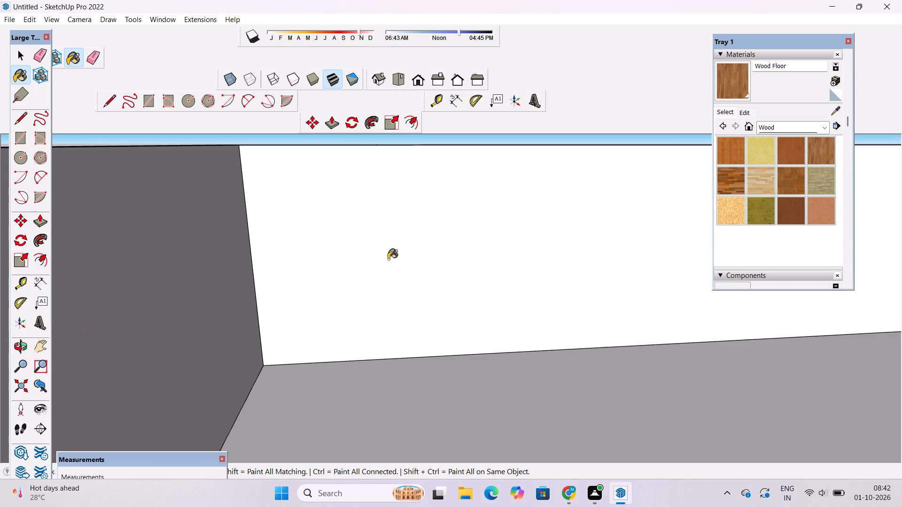
pyautogui.scroll(-14, 347, 249)
pyautogui.scroll(4, 255, 220)
pyautogui.scroll(-3, 263, 222)
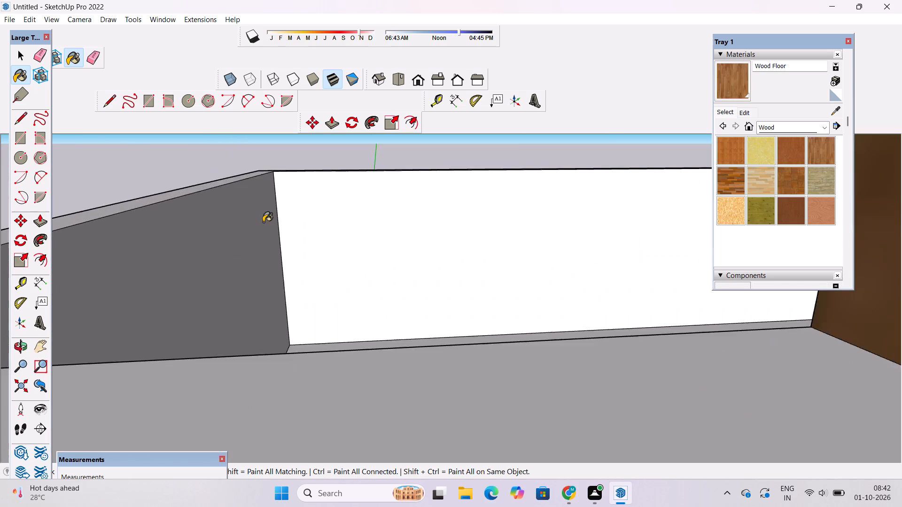
pyautogui.scroll(-3, 263, 222)
pyautogui.click(222, 224)
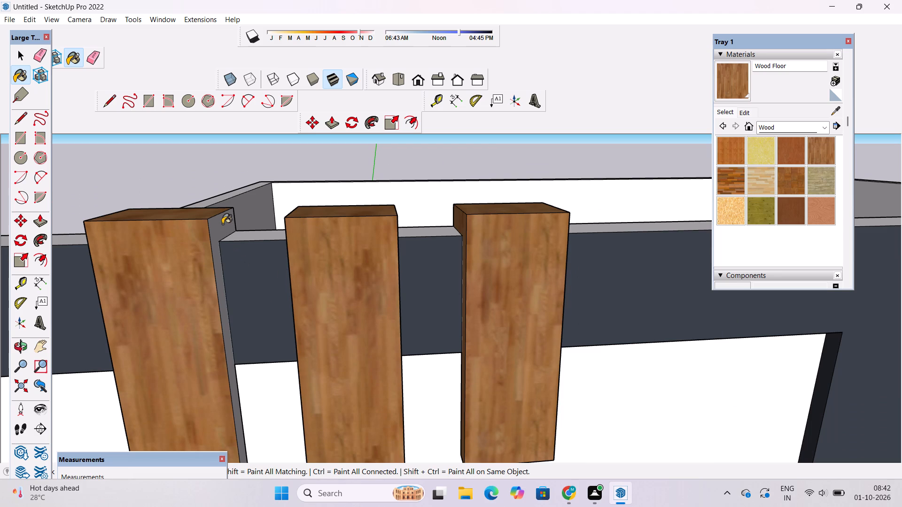
pyautogui.press('o')
pyautogui.moveTo(537, 243); pyautogui.dragTo(385, 258)
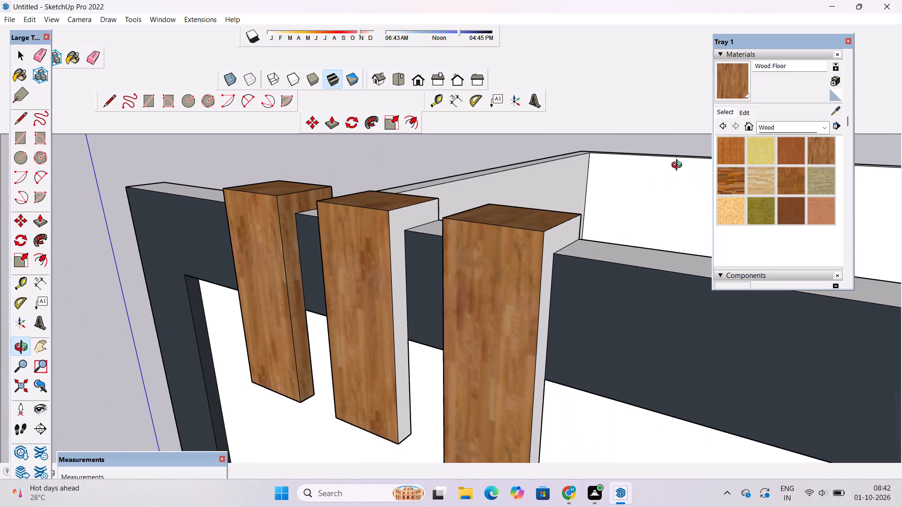
pyautogui.click(738, 78)
pyautogui.click(561, 234)
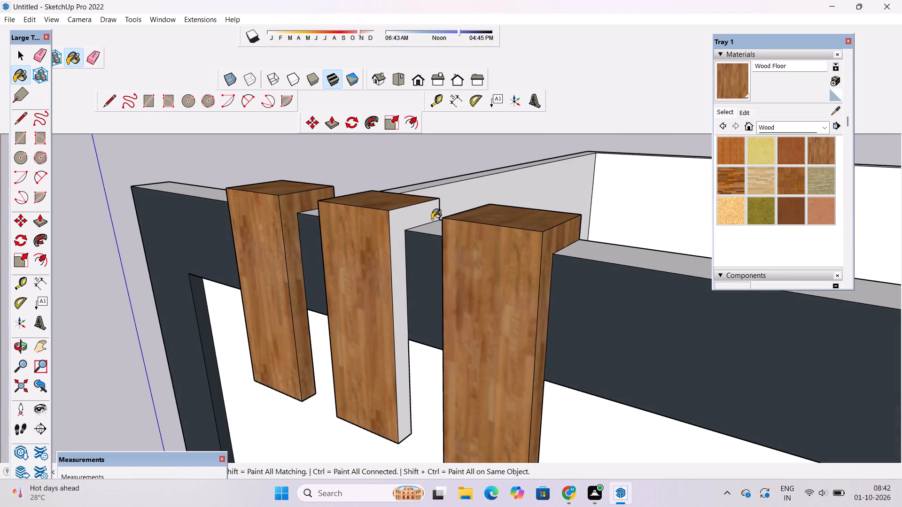
pyautogui.click(417, 215)
pyautogui.press('o')
pyautogui.scroll(-4, 428, 229)
pyautogui.moveTo(320, 254); pyautogui.dragTo(576, 267)
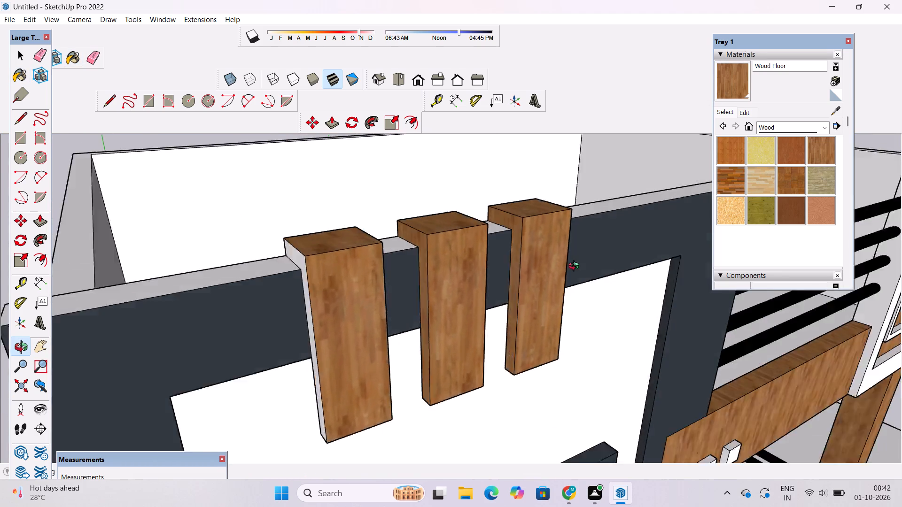
pyautogui.moveTo(576, 267); pyautogui.dragTo(703, 245)
pyautogui.click(728, 82)
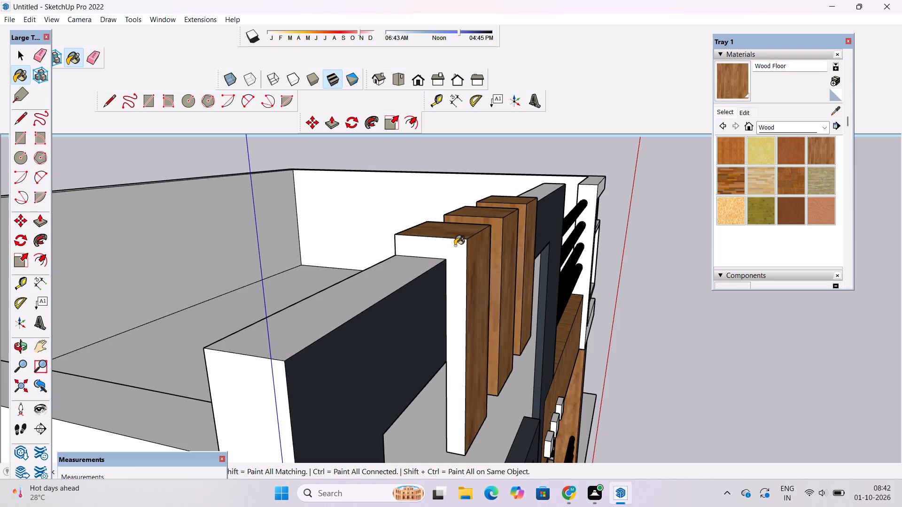
pyautogui.click(455, 246)
# Examine the tower blocks, terrace railing and wooden box from the front and from an oblique angle.
pyautogui.press('o')
pyautogui.scroll(-7, 412, 268)
pyautogui.moveTo(544, 288); pyautogui.dragTo(369, 262)
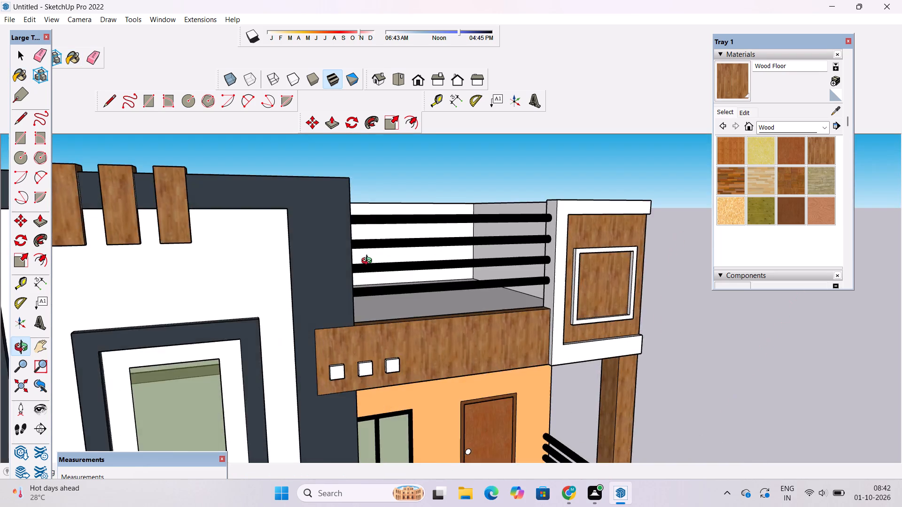
pyautogui.scroll(-5, 369, 262)
pyautogui.moveTo(447, 283); pyautogui.dragTo(404, 292)
pyautogui.scroll(-3, 403, 288)
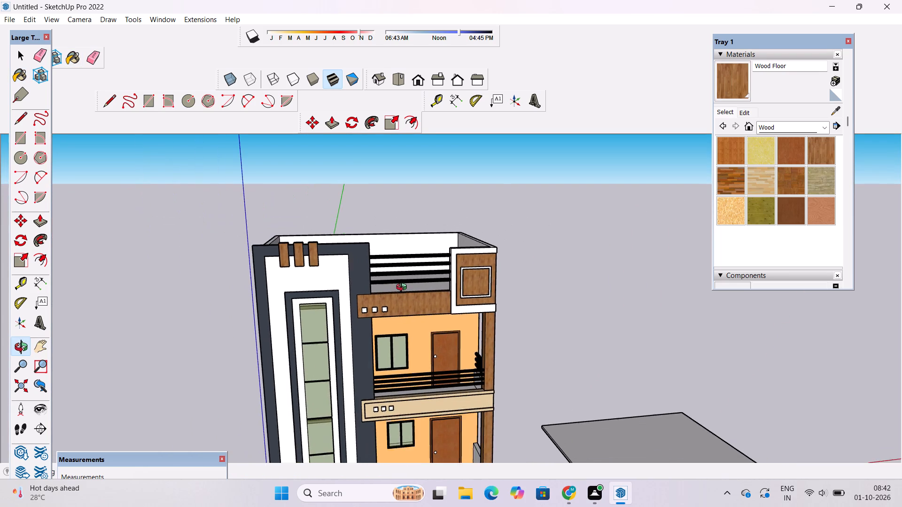
pyautogui.scroll(-2, 404, 288)
pyautogui.moveTo(304, 341); pyautogui.dragTo(410, 364)
pyautogui.scroll(9, 400, 326)
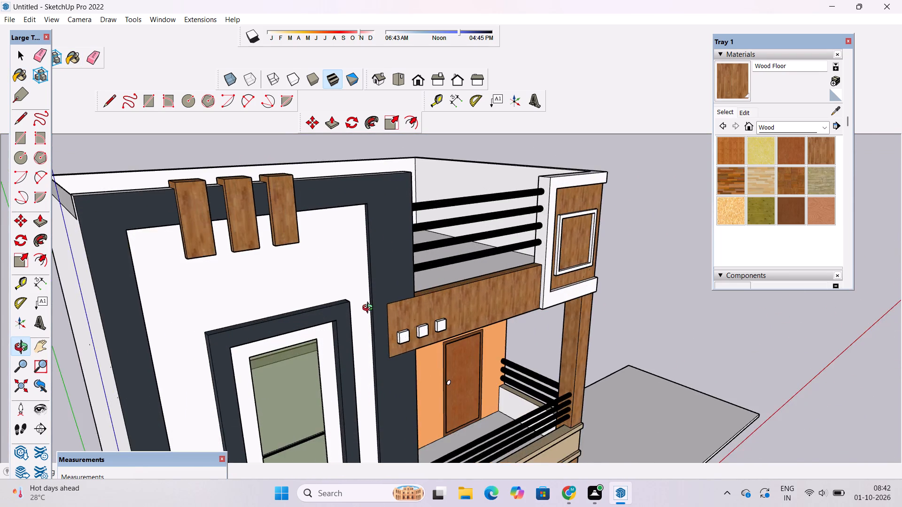
pyautogui.scroll(9, 368, 314)
pyautogui.scroll(-19, 408, 307)
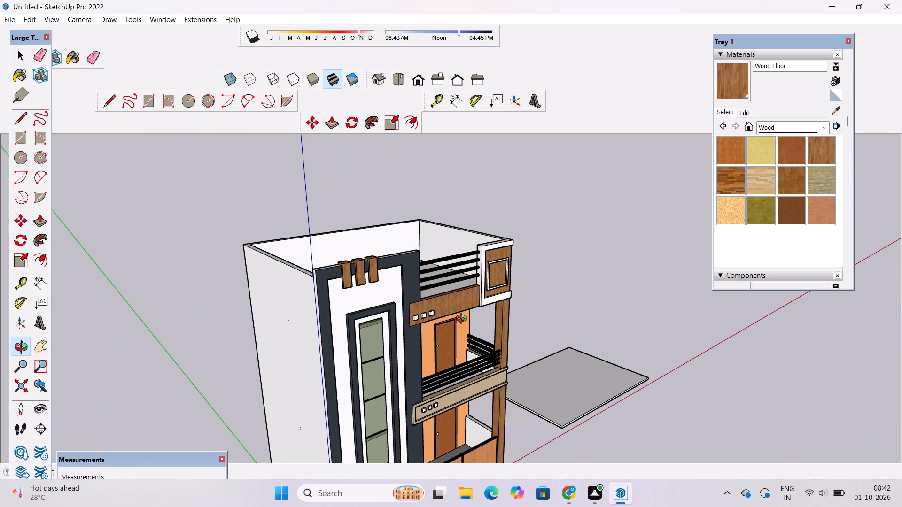
pyautogui.moveTo(463, 320); pyautogui.dragTo(334, 321)
pyautogui.scroll(-12, 331, 317)
pyautogui.scroll(5, 351, 401)
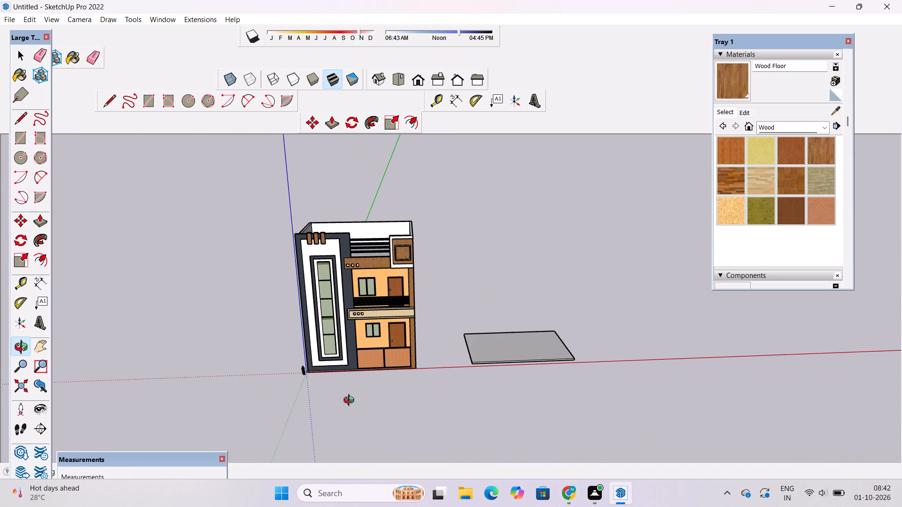
# Examine the complete front elevation, including tower glazing, balconies, doors and ground-floor panels, for missing colors.
pyautogui.keyDown('shift'); pyautogui.moveTo(351, 399); pyautogui.dragTo(356, 364); pyautogui.keyUp('shift')
pyautogui.moveTo(365, 381); pyautogui.dragTo(366, 347)
pyautogui.scroll(3, 363, 325)
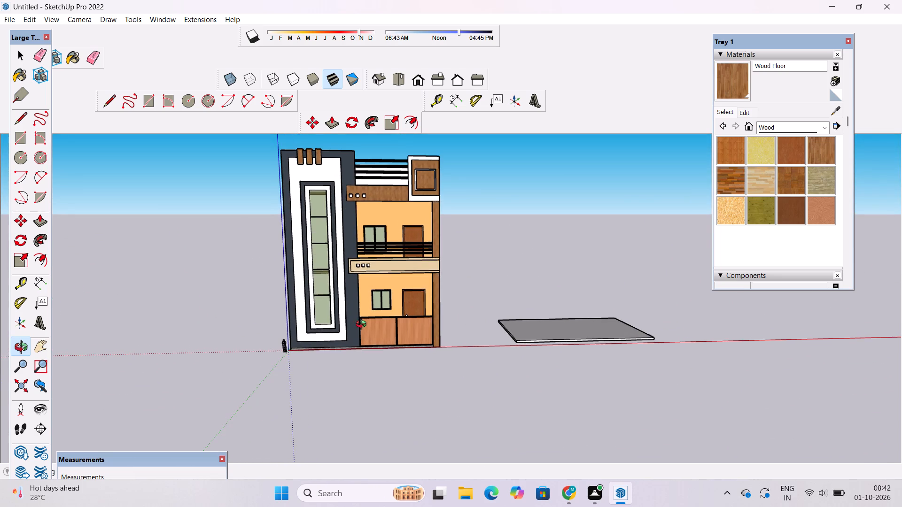
pyautogui.keyDown('shift'); pyautogui.moveTo(363, 325); pyautogui.dragTo(365, 338); pyautogui.keyUp('shift')
pyautogui.scroll(4, 365, 338)
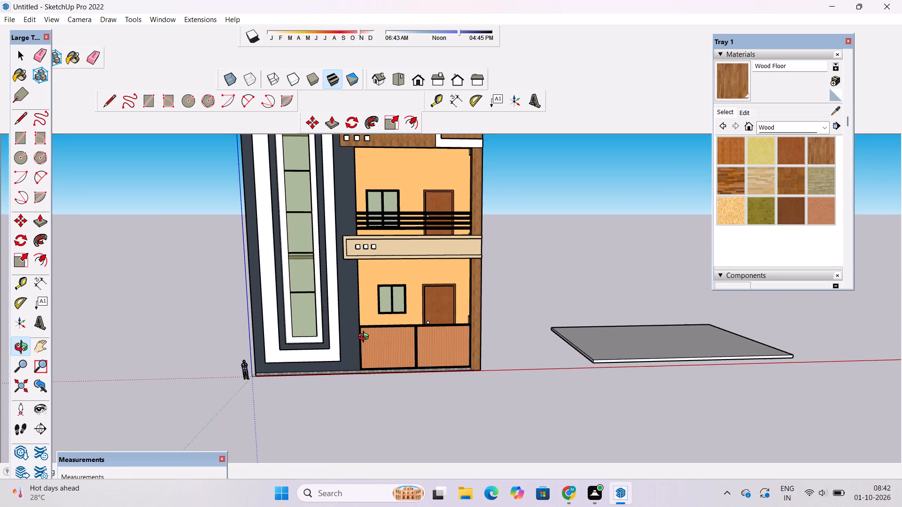
pyautogui.keyDown('shift'); pyautogui.moveTo(365, 338); pyautogui.dragTo(370, 349); pyautogui.keyUp('shift')
pyautogui.click(370, 349)
pyautogui.scroll(-4, 374, 334)
pyautogui.scroll(4, 385, 266)
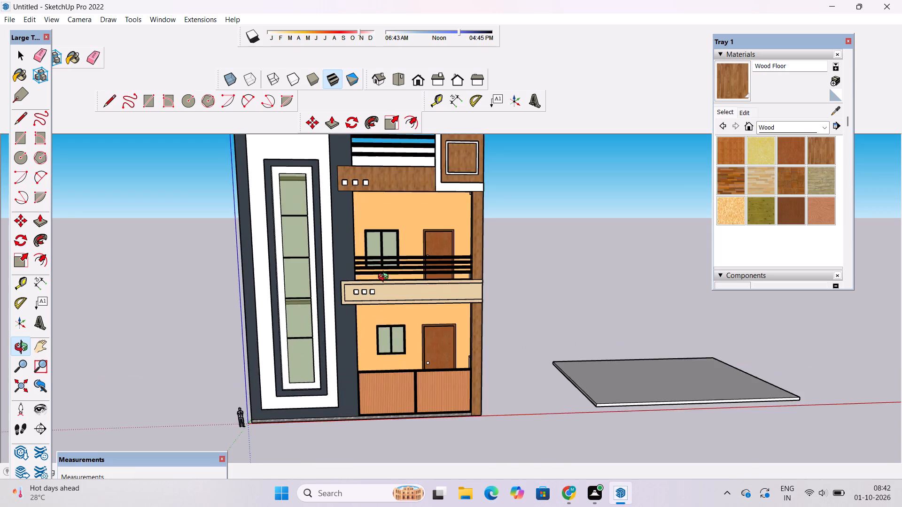
pyautogui.scroll(4, 385, 318)
pyautogui.scroll(-12, 374, 346)
pyautogui.moveTo(368, 376); pyautogui.dragTo(368, 360)
pyautogui.scroll(5, 373, 277)
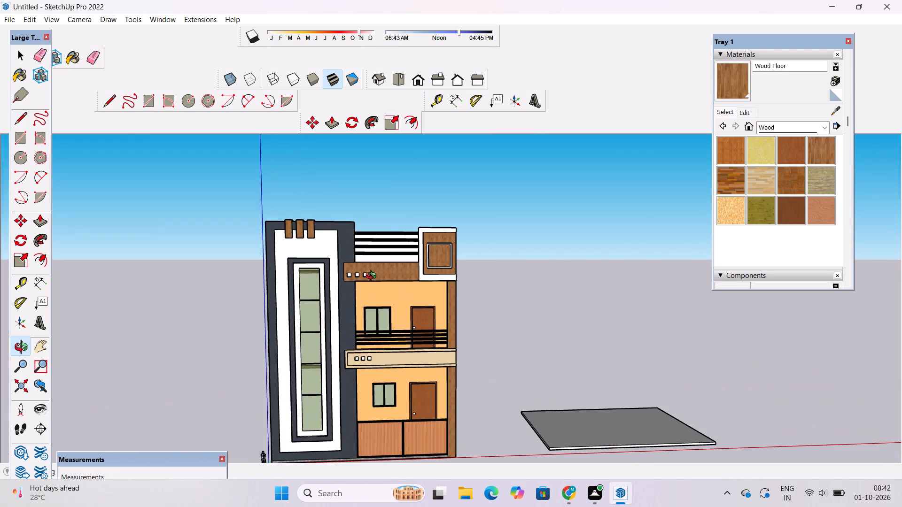
pyautogui.scroll(1, 386, 363)
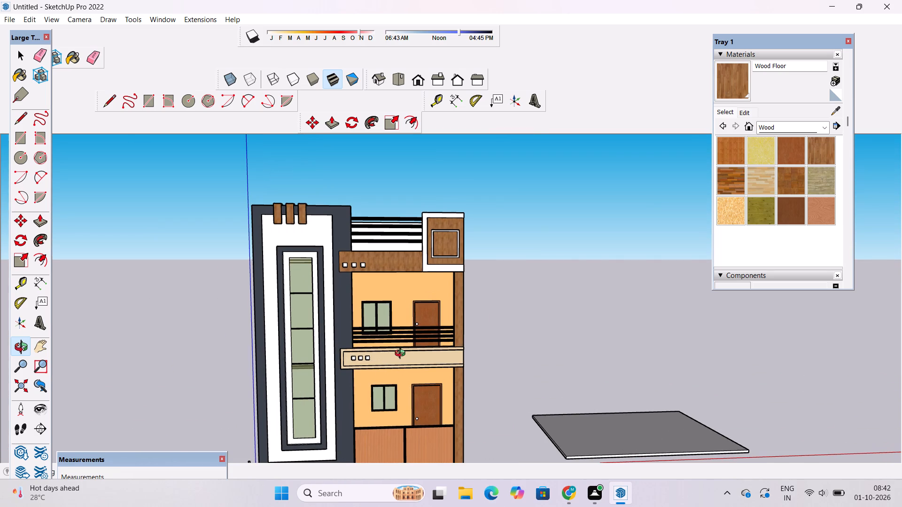
pyautogui.scroll(-1, 402, 354)
pyautogui.scroll(2, 402, 354)
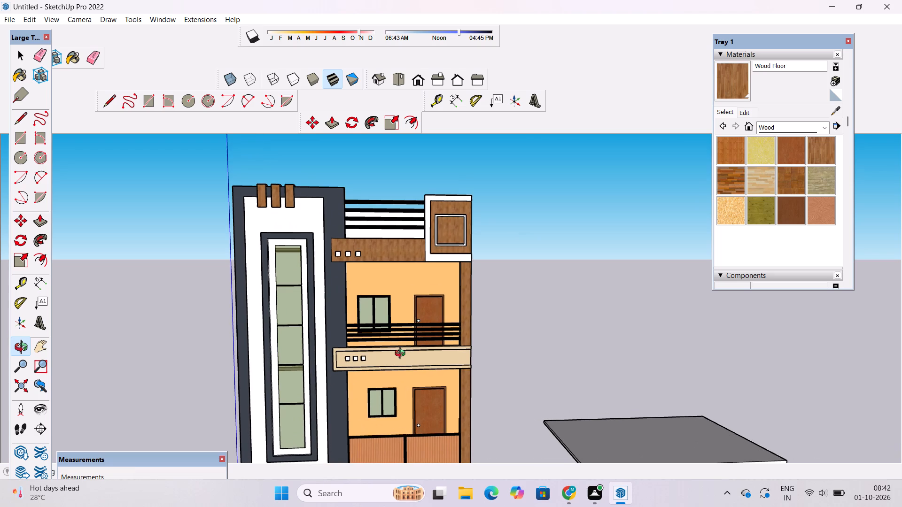
pyautogui.click(402, 354)
pyautogui.keyDown('shift'); pyautogui.moveTo(403, 354); pyautogui.dragTo(401, 363); pyautogui.keyUp('shift')
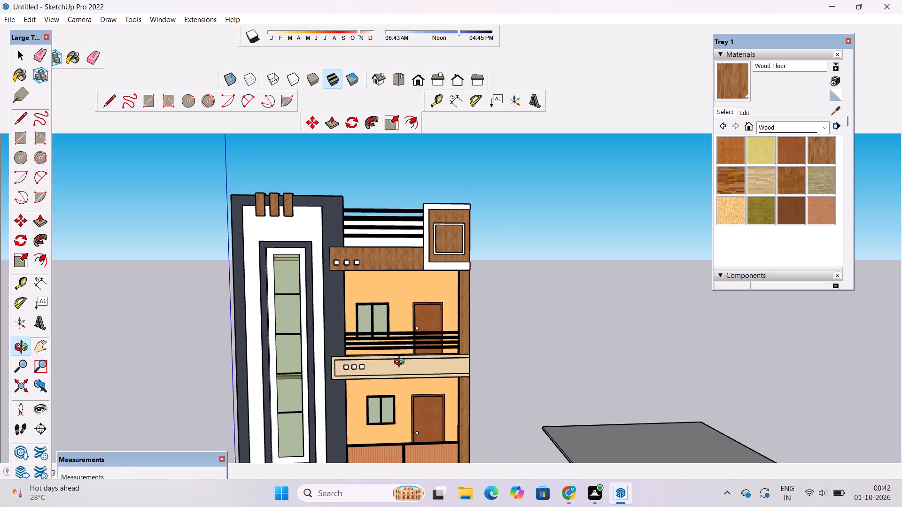
pyautogui.scroll(3, 401, 363)
pyautogui.keyDown('shift'); pyautogui.moveTo(401, 363); pyautogui.dragTo(406, 353); pyautogui.keyUp('shift')
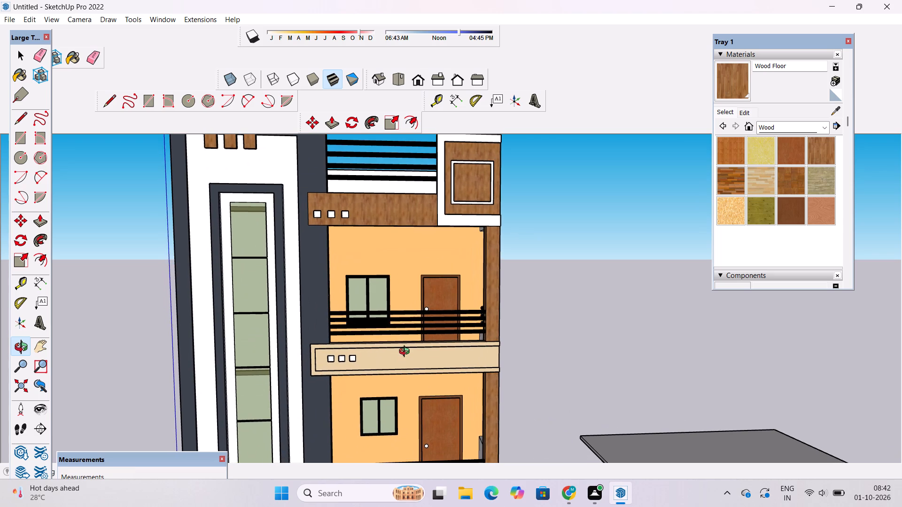
pyautogui.scroll(-2, 406, 353)
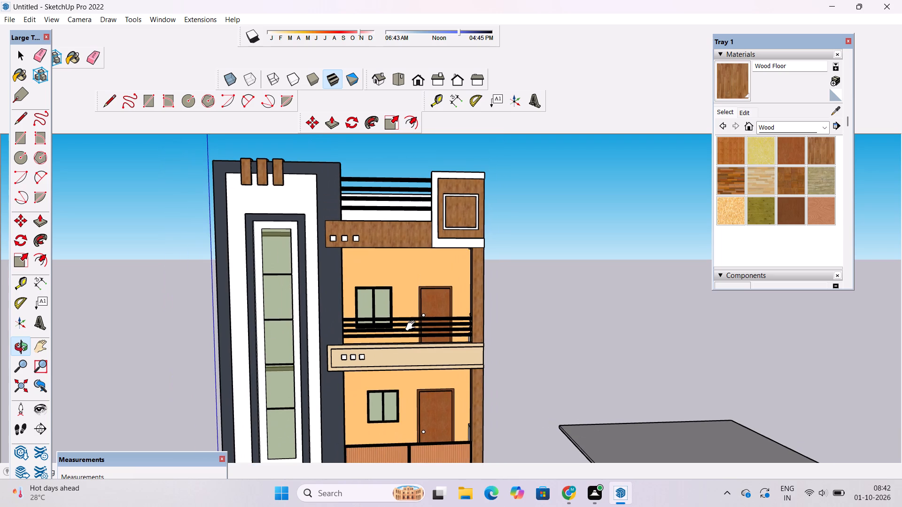
pyautogui.keyDown('shift'); pyautogui.moveTo(413, 349); pyautogui.dragTo(413, 323); pyautogui.keyUp('shift')
pyautogui.keyDown('shift'); pyautogui.scroll(-4, 413, 320); pyautogui.keyUp('shift')
pyautogui.moveTo(420, 345); pyautogui.dragTo(411, 383)
pyautogui.scroll(2, 410, 383)
pyautogui.moveTo(410, 382); pyautogui.dragTo(403, 360)
# Paint the section of the upper-floor balcony floor behind the side railing with Stone Marble from the Stone collection.
pyautogui.moveTo(479, 322); pyautogui.dragTo(364, 322)
pyautogui.moveTo(495, 284); pyautogui.dragTo(338, 327)
pyautogui.scroll(5, 459, 282)
pyautogui.moveTo(517, 285); pyautogui.dragTo(428, 284)
pyautogui.click(765, 130)
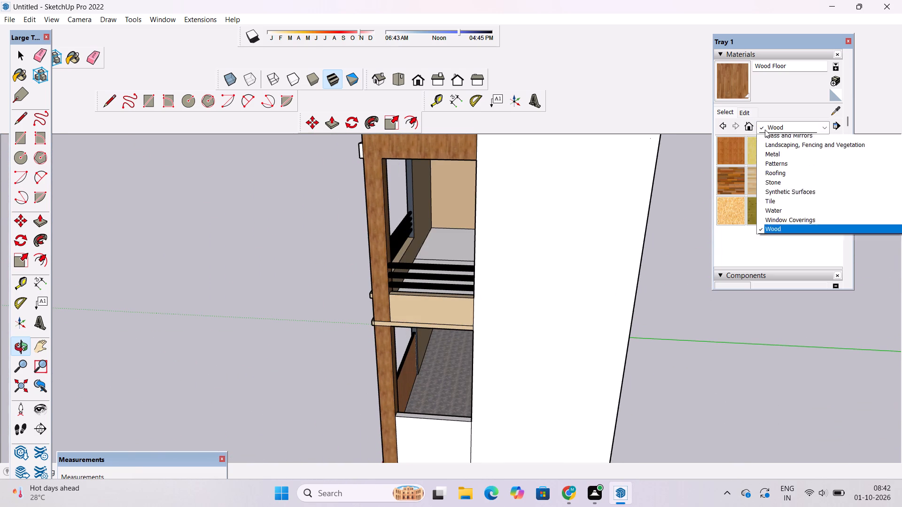
pyautogui.click(772, 237)
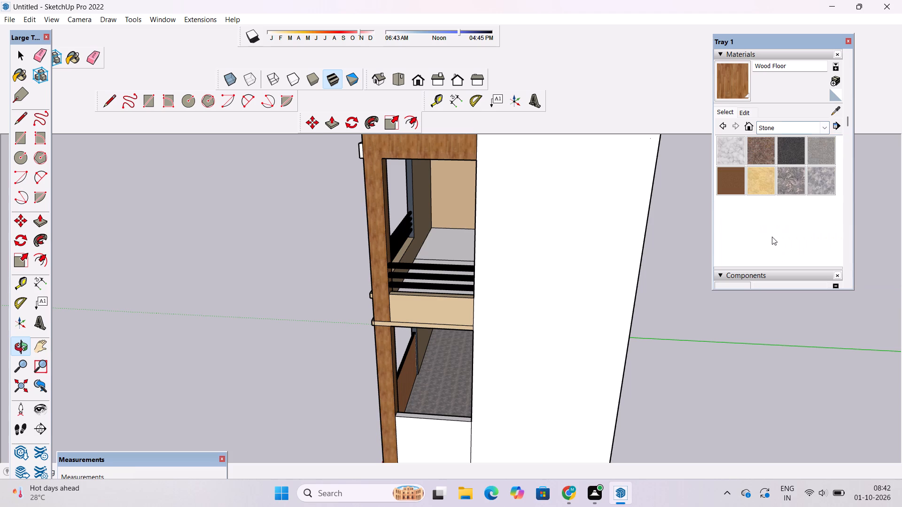
pyautogui.click(782, 175)
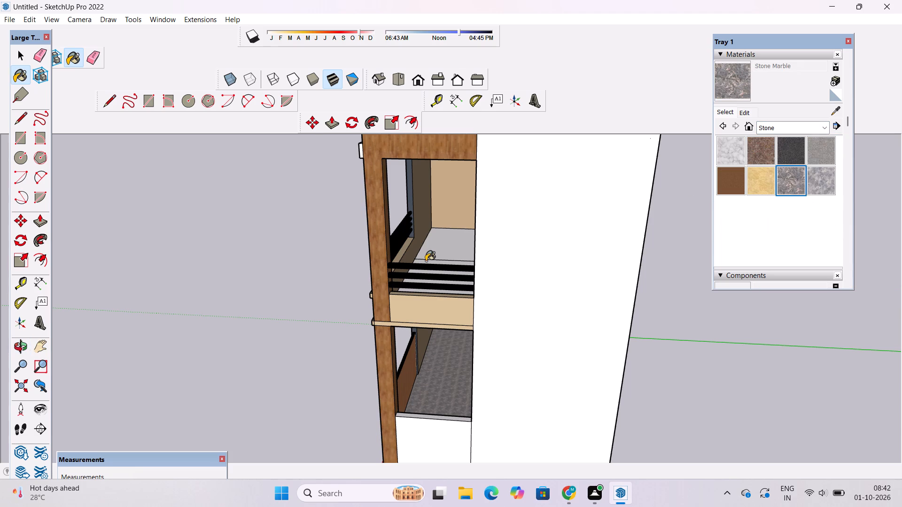
pyautogui.scroll(9, 426, 261)
pyautogui.click(436, 279)
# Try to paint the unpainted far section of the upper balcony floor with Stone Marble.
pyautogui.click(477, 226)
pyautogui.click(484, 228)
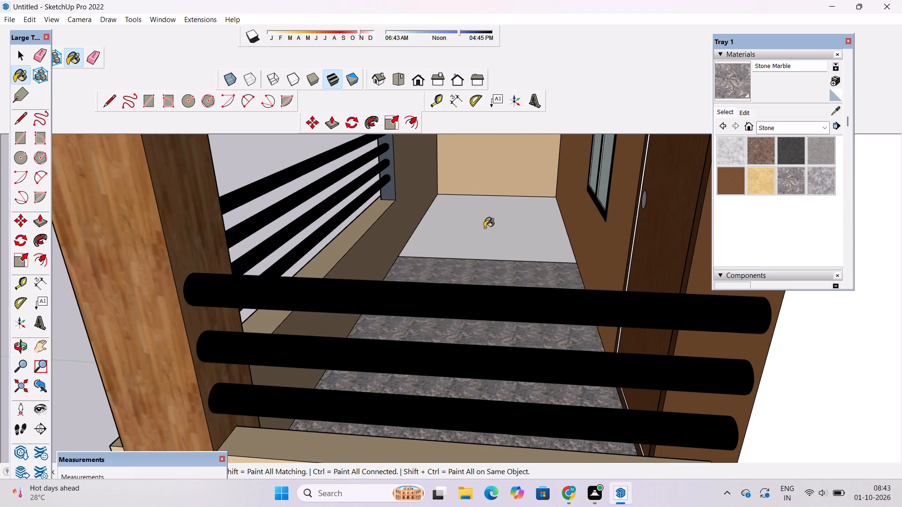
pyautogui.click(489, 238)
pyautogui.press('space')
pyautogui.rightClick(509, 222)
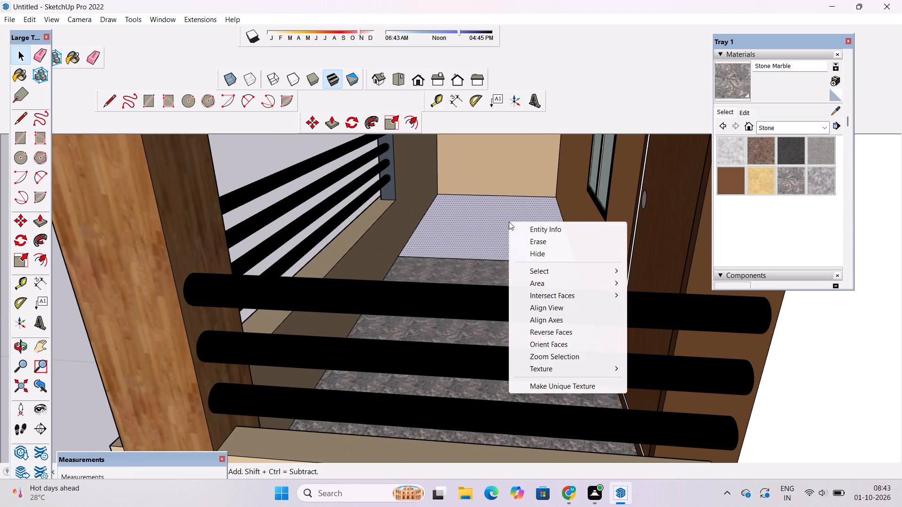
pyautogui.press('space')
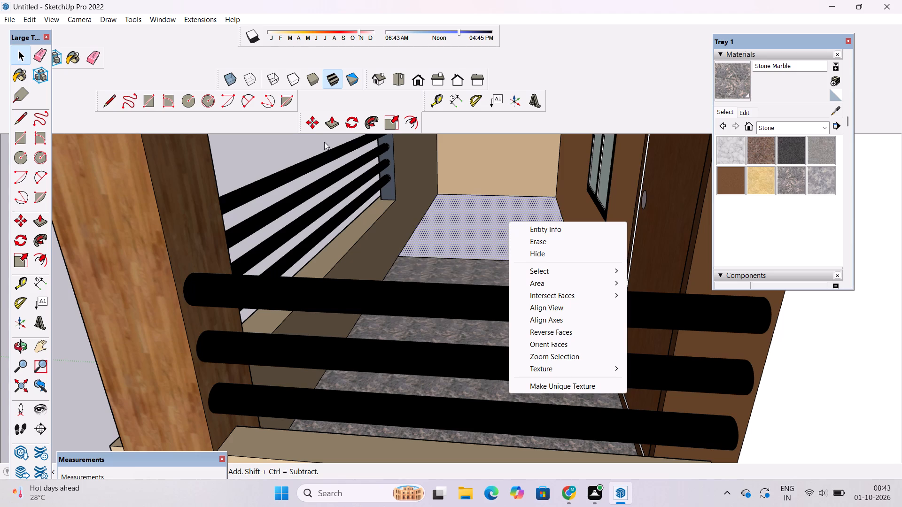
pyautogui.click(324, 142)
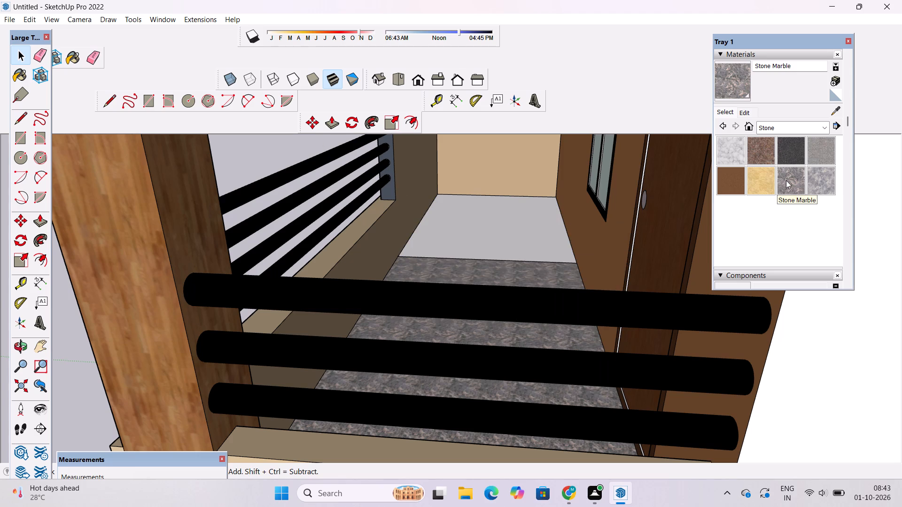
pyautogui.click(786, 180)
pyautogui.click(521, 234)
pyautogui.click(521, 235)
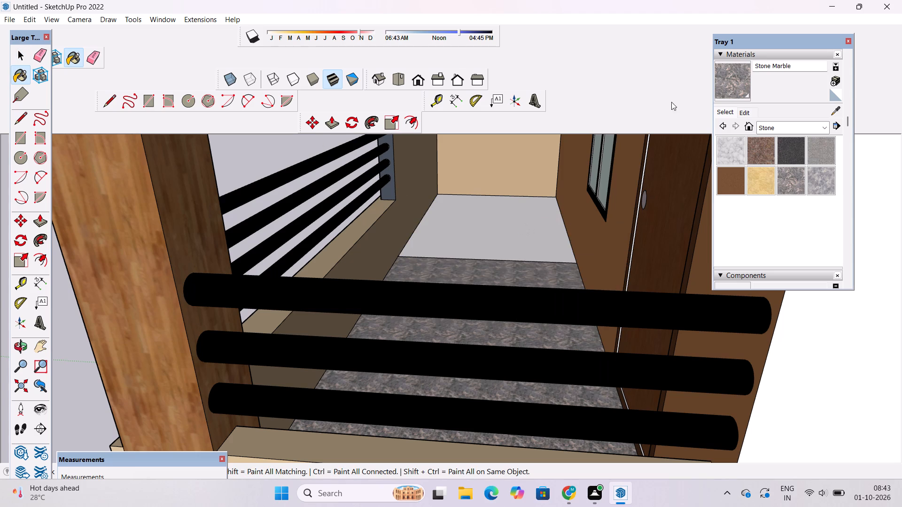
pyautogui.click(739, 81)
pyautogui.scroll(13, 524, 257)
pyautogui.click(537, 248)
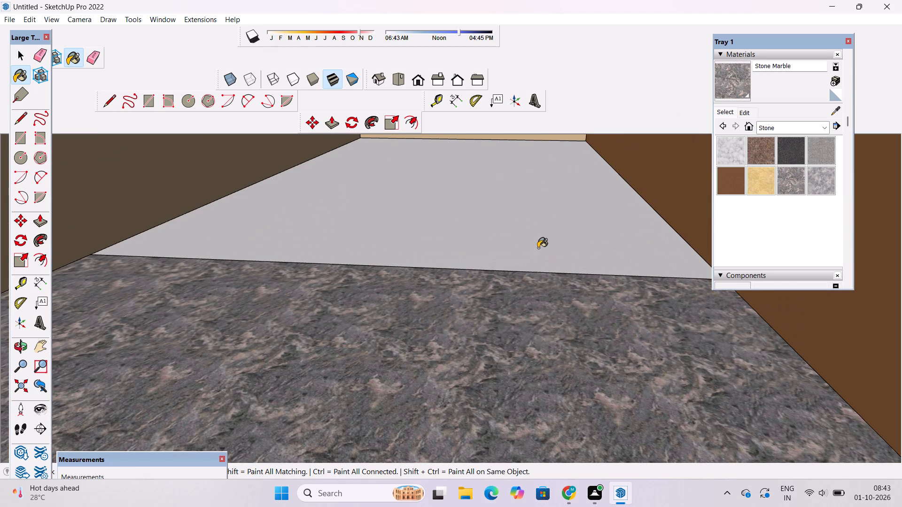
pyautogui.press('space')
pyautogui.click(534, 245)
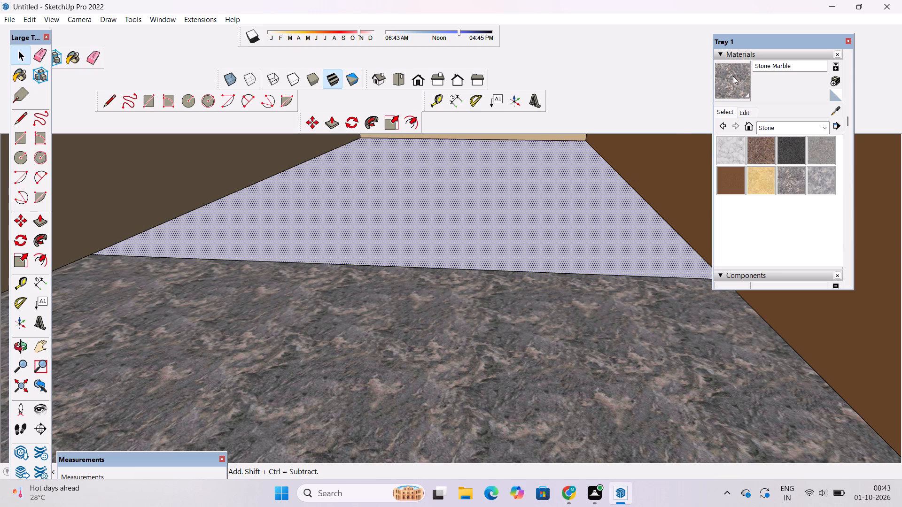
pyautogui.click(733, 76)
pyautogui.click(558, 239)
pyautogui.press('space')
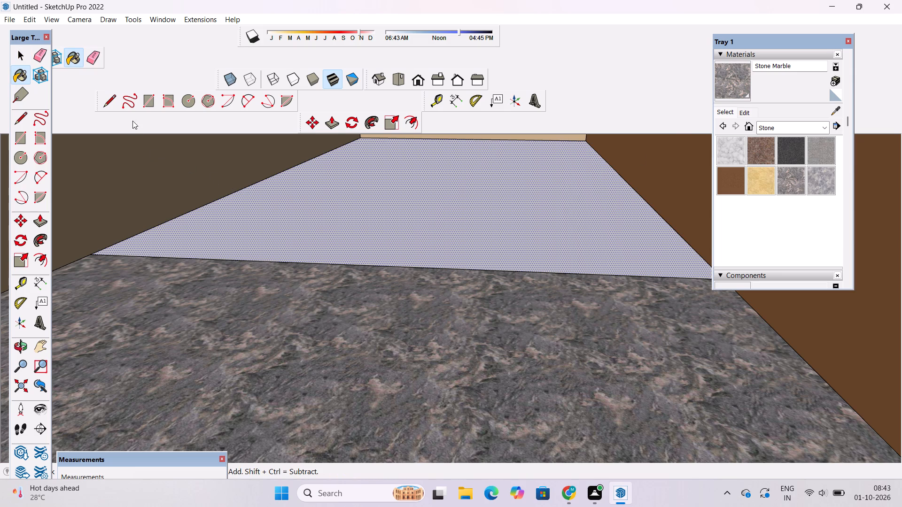
# Draw a short line over the floor seam beside the parapet and paint the far upper-balcony floor section with Stone Marble.
pyautogui.click(109, 98)
pyautogui.click(94, 252)
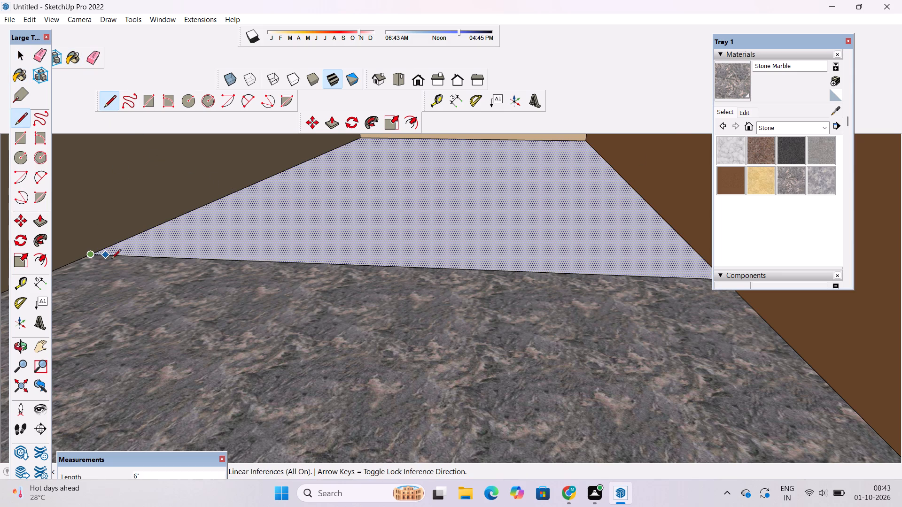
pyautogui.click(125, 260)
pyautogui.press('space')
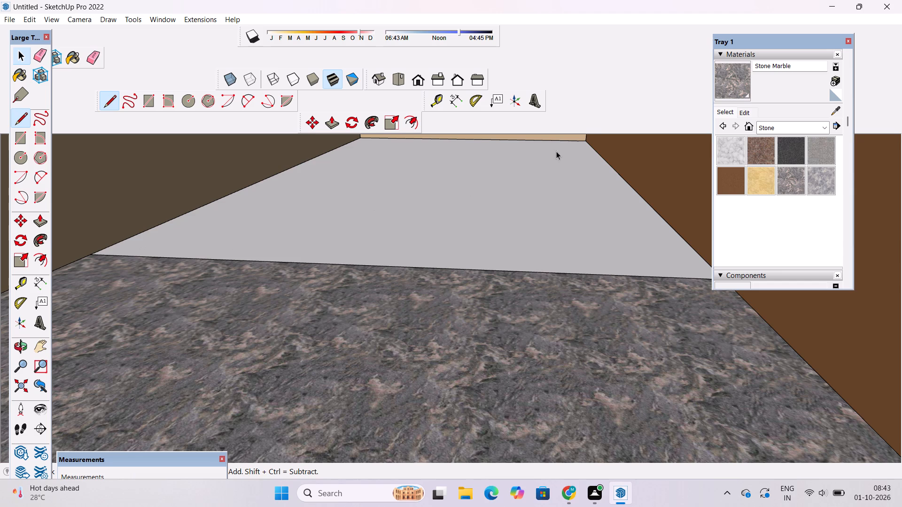
pyautogui.click(739, 76)
pyautogui.click(533, 244)
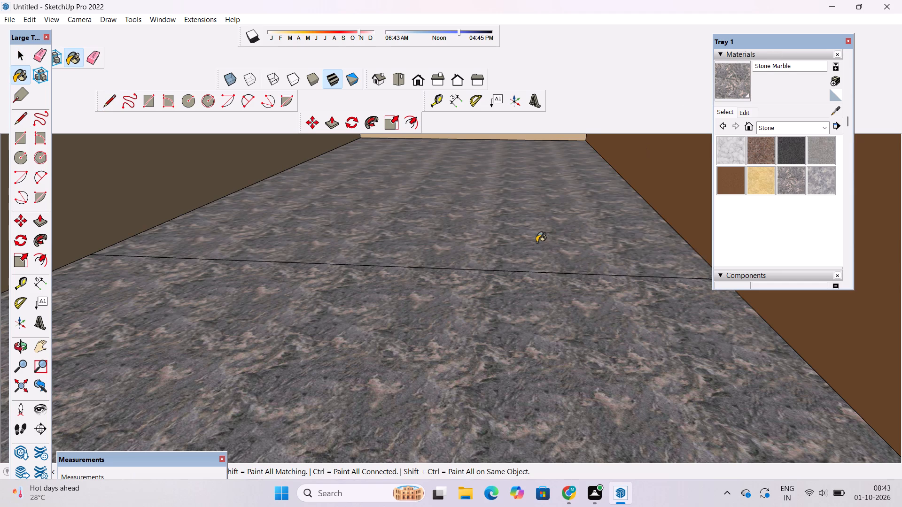
# Erase the dividing line between the two Stone Marble sections of the upper balcony floor, including the remnant at the parapet.
pyautogui.press('space')
pyautogui.press('e')
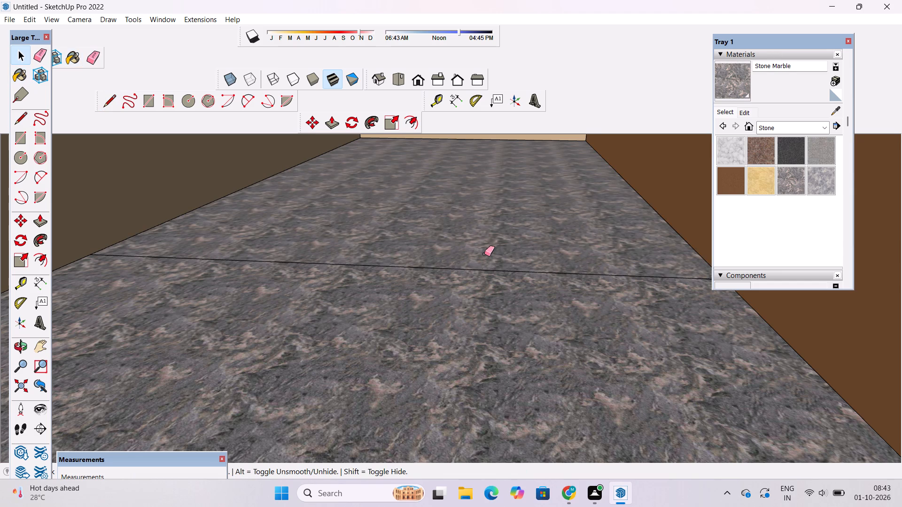
pyautogui.moveTo(484, 254); pyautogui.dragTo(487, 273)
pyautogui.moveTo(121, 250); pyautogui.dragTo(116, 259)
pyautogui.click(101, 251)
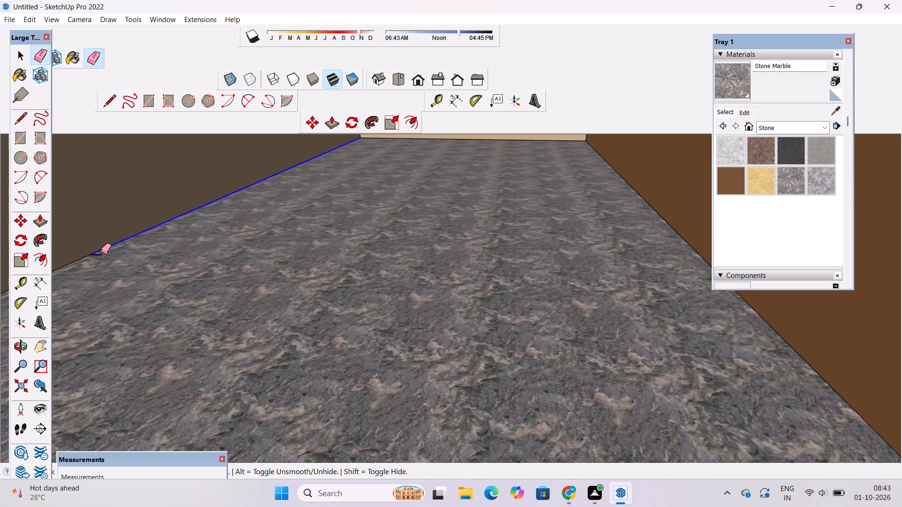
pyautogui.hotkey('ctrl', 'z')
pyautogui.scroll(3, 99, 255)
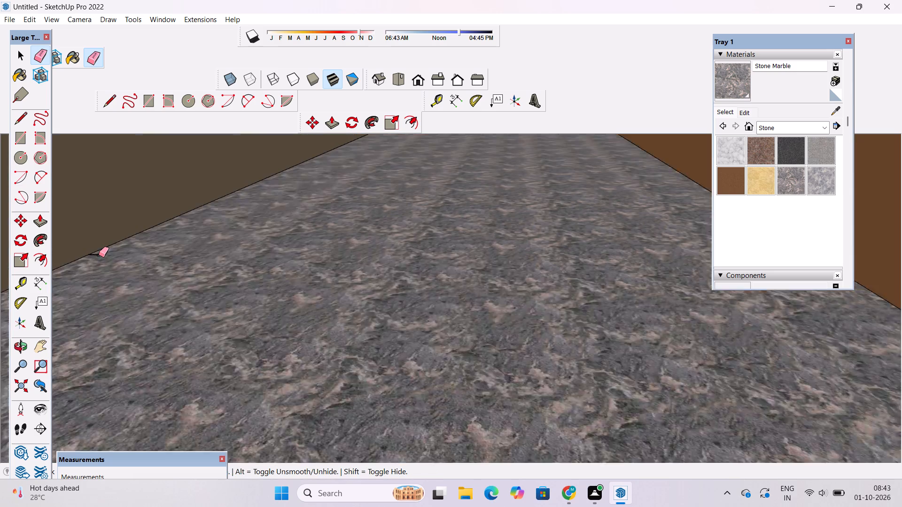
pyautogui.scroll(3, 99, 255)
pyautogui.click(99, 253)
pyautogui.click(100, 253)
pyautogui.click(104, 255)
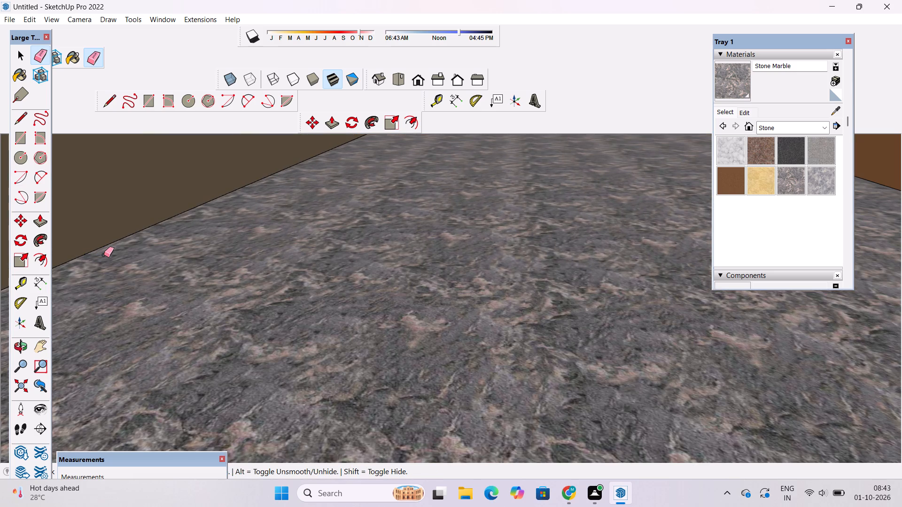
# Examine the facade from the front, from below and obliquely, including both balconies, ceilings and side beams, for missing colors.
pyautogui.press('o')
pyautogui.scroll(-4, 187, 204)
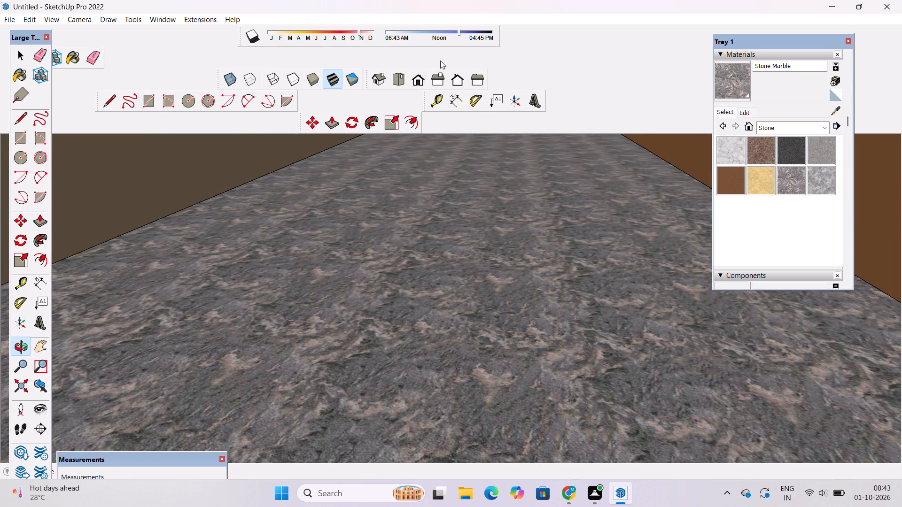
pyautogui.click(413, 81)
pyautogui.scroll(-19, 439, 132)
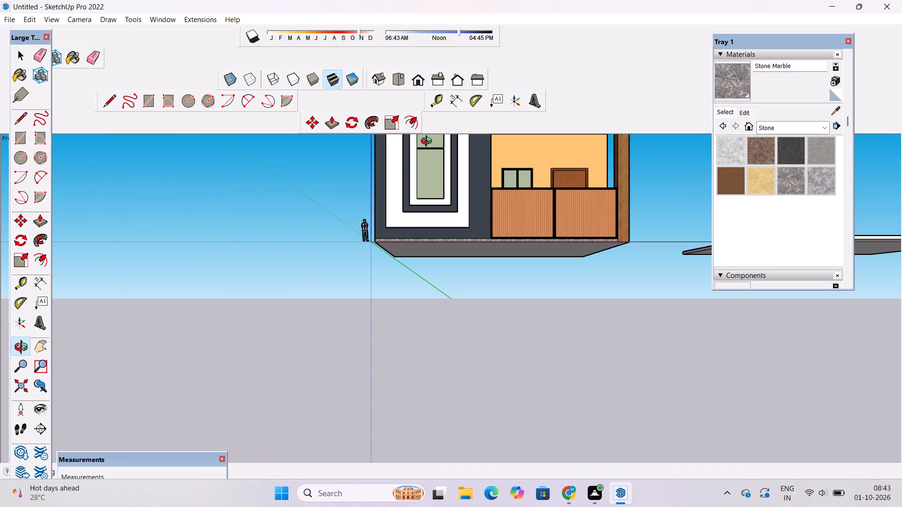
pyautogui.keyDown('shift'); pyautogui.moveTo(451, 164); pyautogui.dragTo(414, 198); pyautogui.keyUp('shift')
pyautogui.scroll(-3, 414, 194)
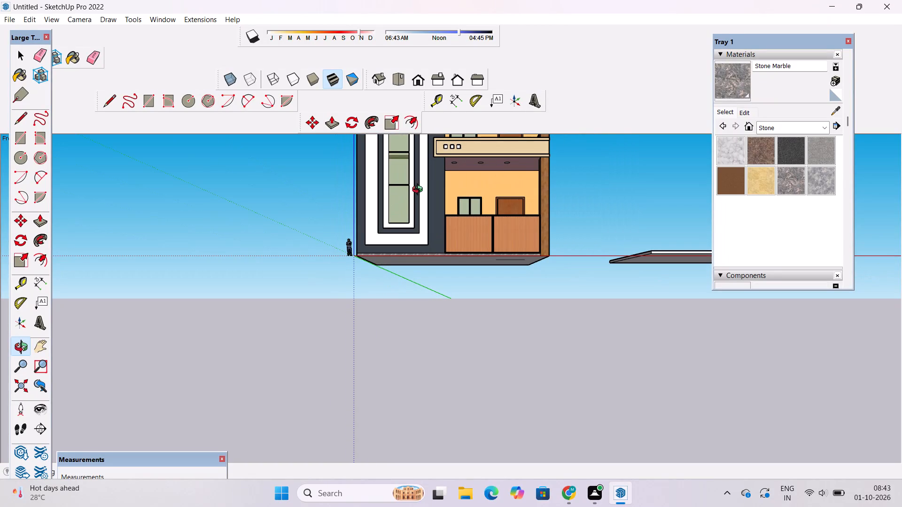
pyautogui.scroll(-2, 420, 191)
pyautogui.scroll(4, 420, 191)
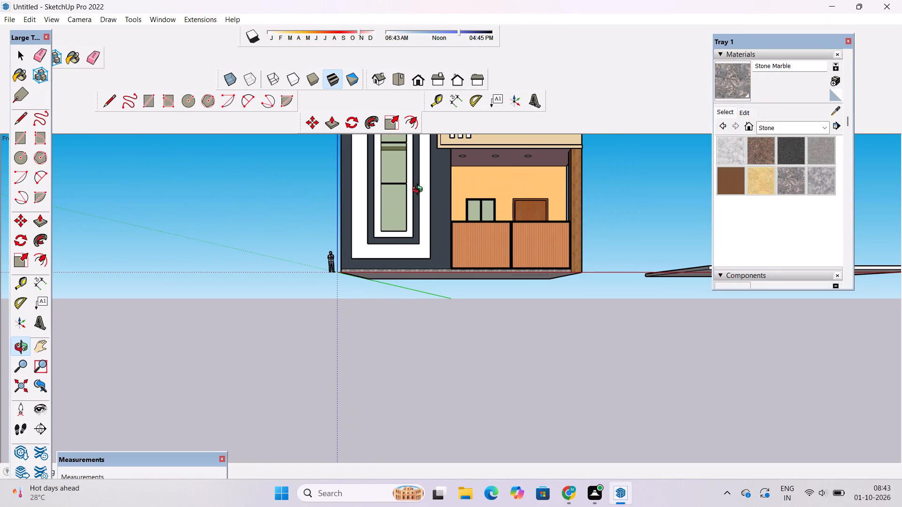
pyautogui.scroll(-4, 417, 195)
pyautogui.scroll(3, 416, 231)
pyautogui.scroll(-4, 416, 231)
pyautogui.keyDown('shift'); pyautogui.scroll(-4, 416, 232); pyautogui.keyUp('shift')
pyautogui.keyDown('shift'); pyautogui.moveTo(443, 222); pyautogui.dragTo(430, 293); pyautogui.keyUp('shift')
pyautogui.scroll(7, 453, 270)
pyautogui.keyDown('shift'); pyautogui.moveTo(486, 219); pyautogui.dragTo(453, 310); pyautogui.keyUp('shift')
pyautogui.scroll(4, 468, 257)
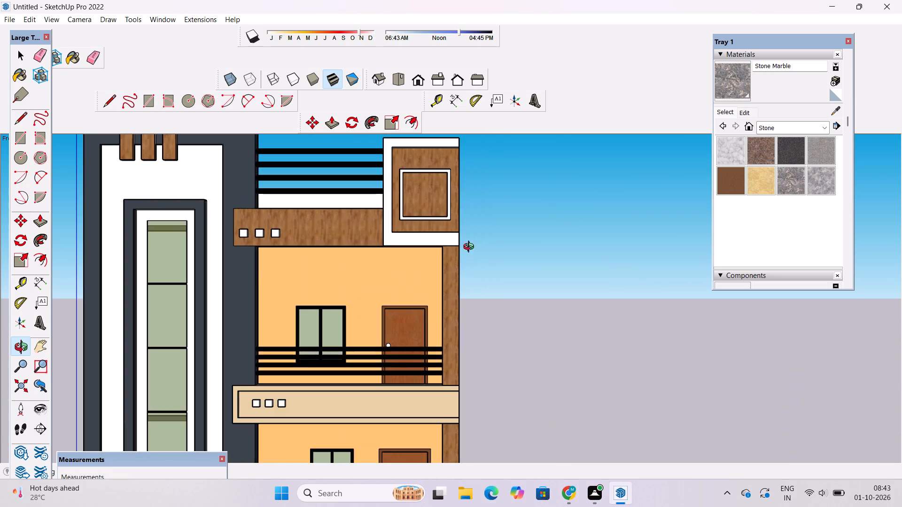
pyautogui.moveTo(479, 244); pyautogui.dragTo(372, 263)
pyautogui.scroll(-5, 365, 263)
pyautogui.moveTo(362, 264); pyautogui.dragTo(468, 269)
pyautogui.keyDown('shift'); pyautogui.moveTo(429, 280); pyautogui.dragTo(446, 253); pyautogui.keyUp('shift')
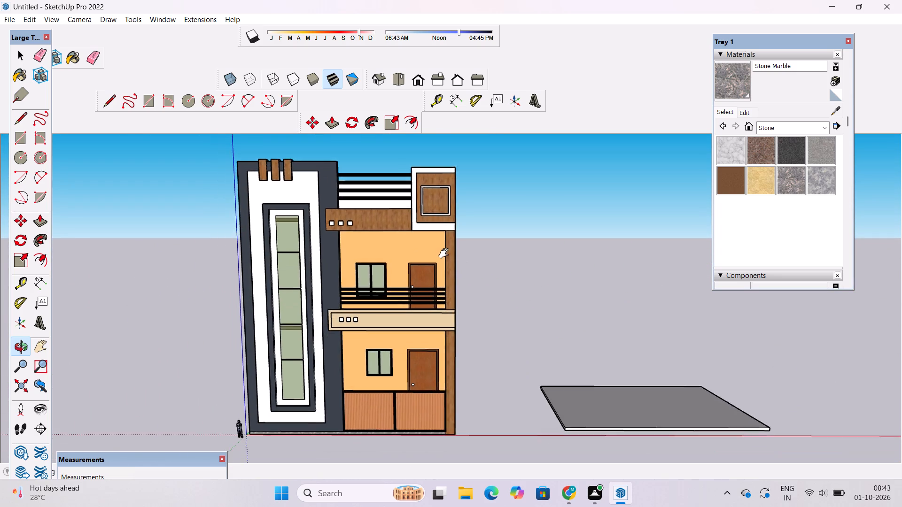
pyautogui.keyDown('shift'); pyautogui.scroll(-5, 446, 253); pyautogui.keyUp('shift')
pyautogui.keyDown('shift'); pyautogui.moveTo(428, 280); pyautogui.dragTo(434, 266); pyautogui.keyUp('shift')
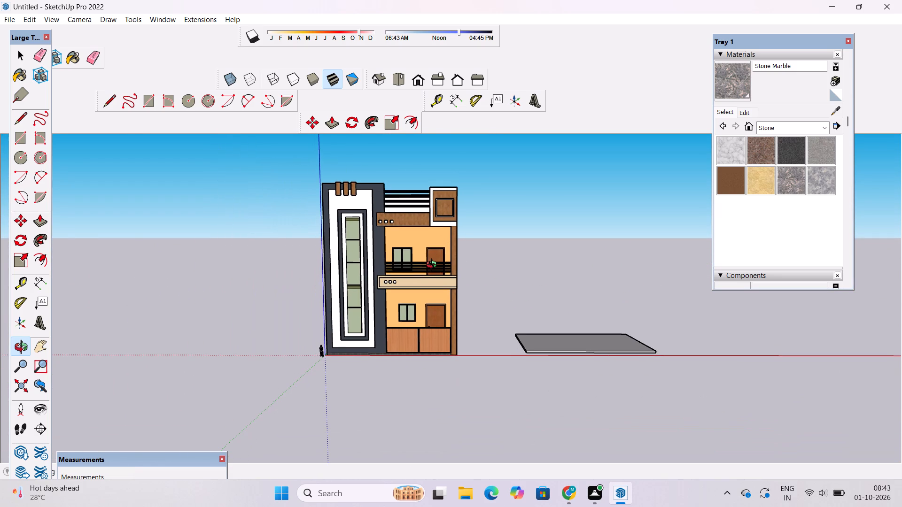
pyautogui.scroll(10, 434, 266)
pyautogui.moveTo(374, 273); pyautogui.dragTo(484, 254)
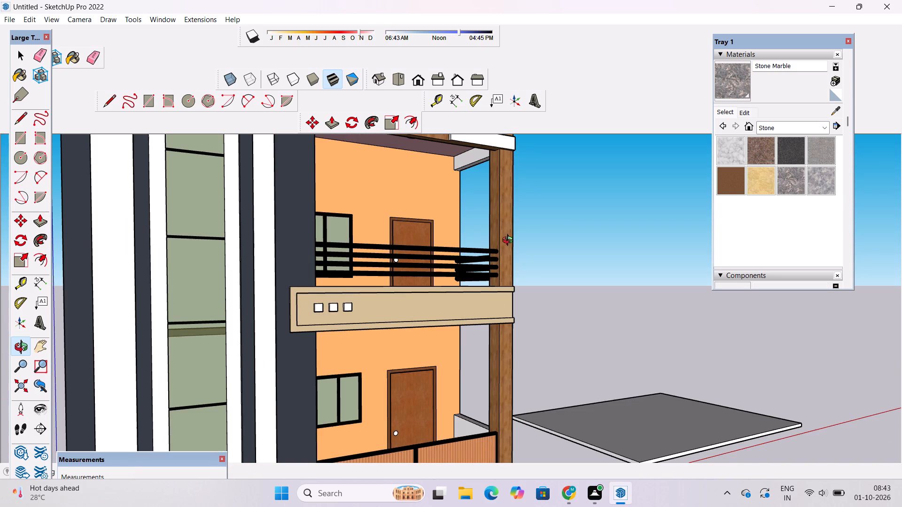
pyautogui.keyDown('shift'); pyautogui.moveTo(510, 241); pyautogui.dragTo(459, 312); pyautogui.keyUp('shift')
pyautogui.moveTo(490, 288); pyautogui.dragTo(436, 278)
pyautogui.scroll(3, 423, 264)
pyautogui.moveTo(424, 270); pyautogui.dragTo(467, 184)
pyautogui.moveTo(435, 236); pyautogui.dragTo(439, 240)
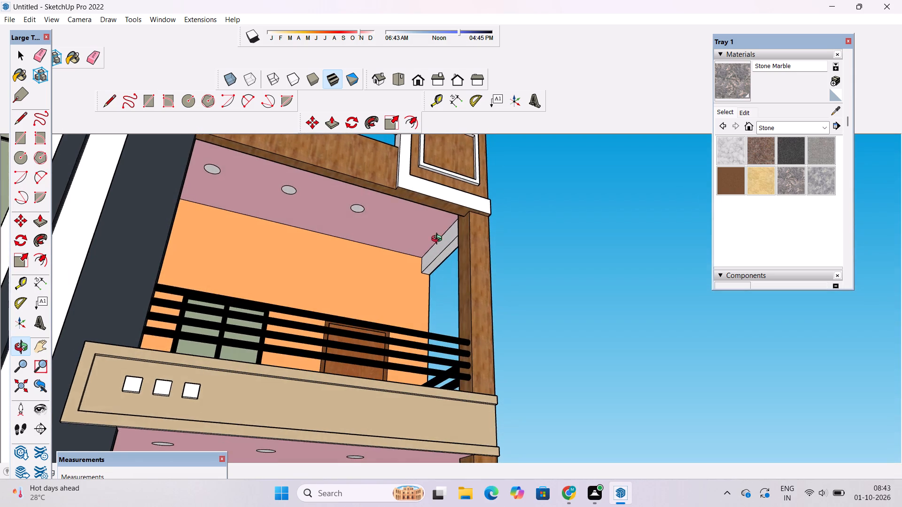
pyautogui.moveTo(439, 240); pyautogui.dragTo(478, 257)
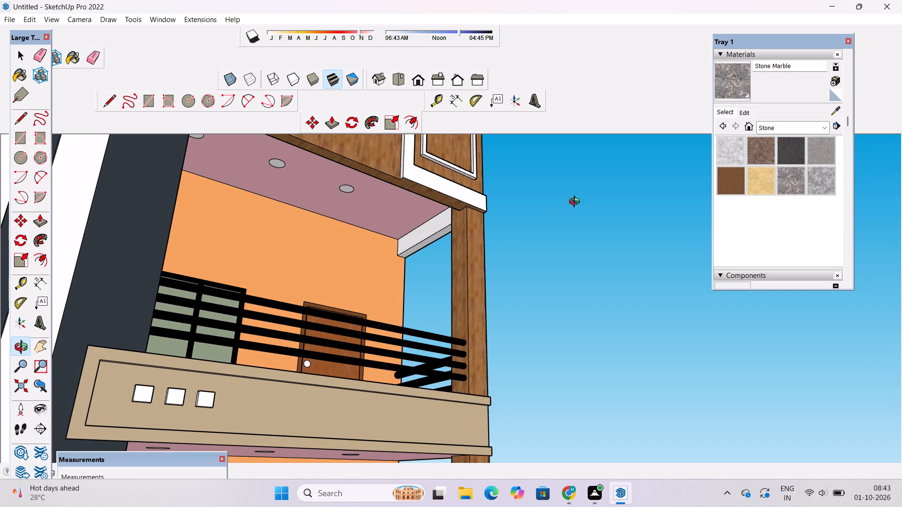
pyautogui.moveTo(588, 230); pyautogui.dragTo(297, 274)
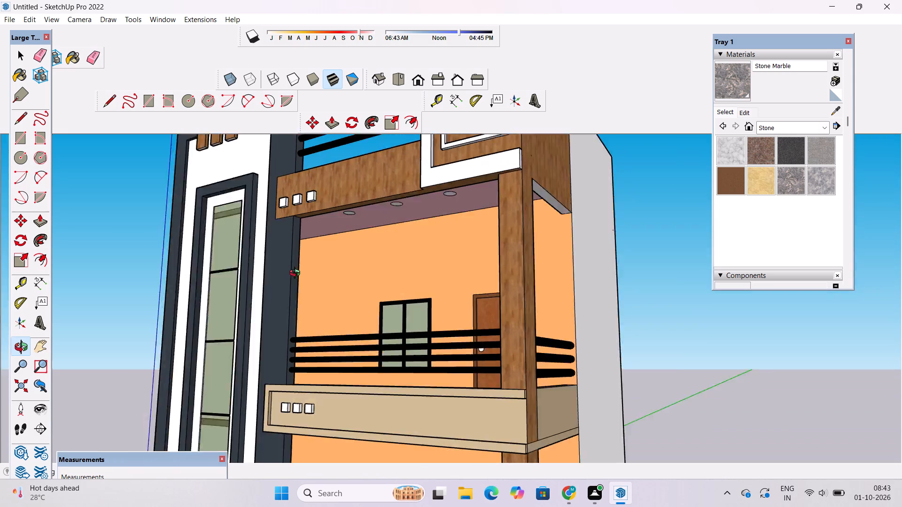
pyautogui.moveTo(297, 274); pyautogui.dragTo(288, 277)
pyautogui.moveTo(274, 282); pyautogui.dragTo(365, 260)
pyautogui.scroll(-4, 377, 258)
pyautogui.moveTo(377, 270); pyautogui.dragTo(506, 218)
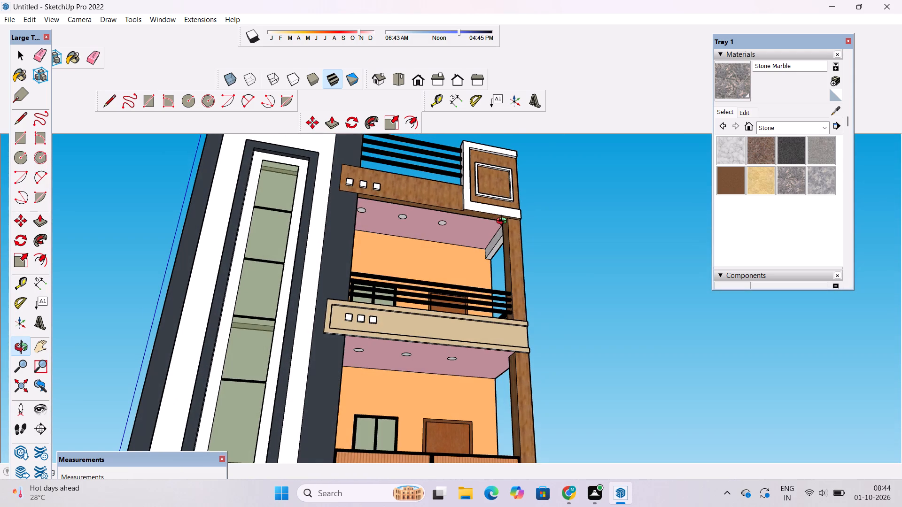
# Paint the inner side and underside of the side beam below the upper balcony ceiling with 0006_Pink from Colors-Named.
pyautogui.scroll(1, 504, 223)
pyautogui.click(775, 130)
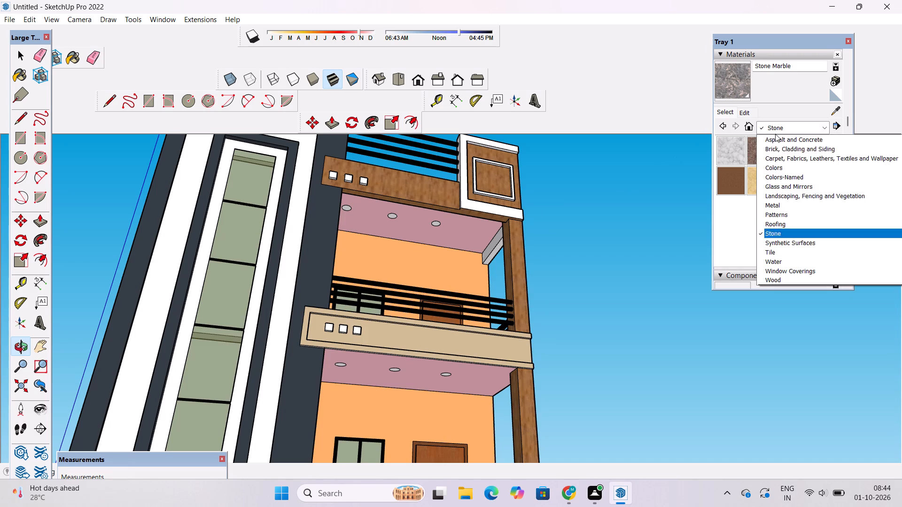
pyautogui.click(778, 180)
pyautogui.click(791, 183)
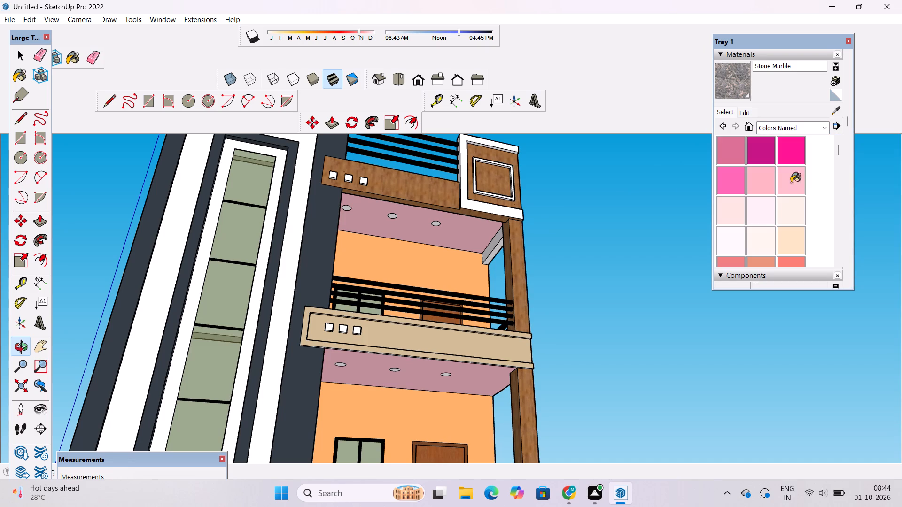
pyautogui.scroll(10, 482, 241)
pyautogui.click(527, 246)
pyautogui.click(532, 256)
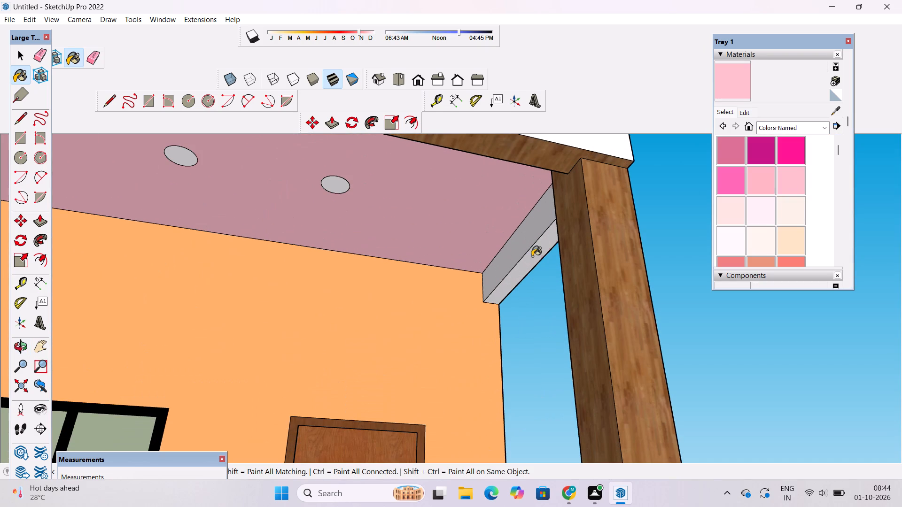
# Examine the whole facade from the front and slightly from the side for remaining unpainted surfaces.
pyautogui.press('o')
pyautogui.scroll(-12, 404, 235)
pyautogui.moveTo(467, 266); pyautogui.dragTo(451, 279)
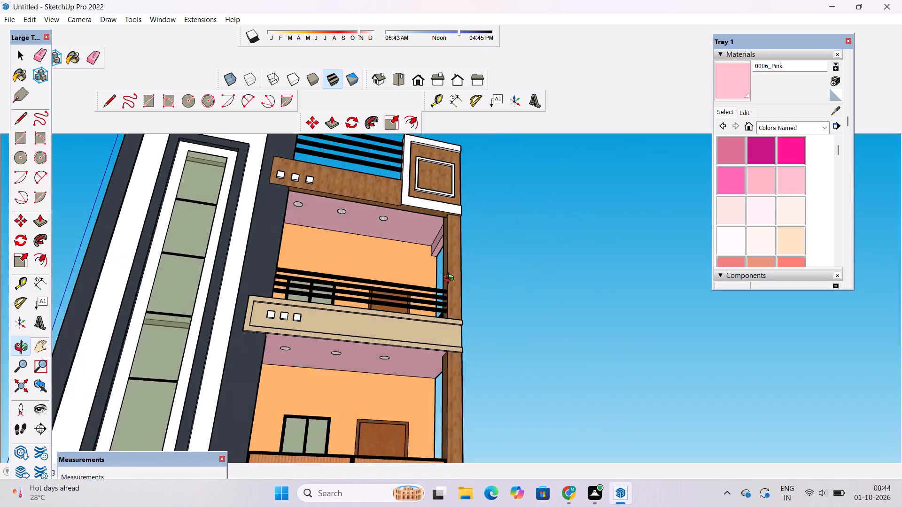
pyautogui.moveTo(451, 279); pyautogui.dragTo(383, 287)
pyautogui.scroll(-6, 341, 288)
pyautogui.moveTo(388, 269); pyautogui.dragTo(395, 309)
pyautogui.scroll(-7, 395, 309)
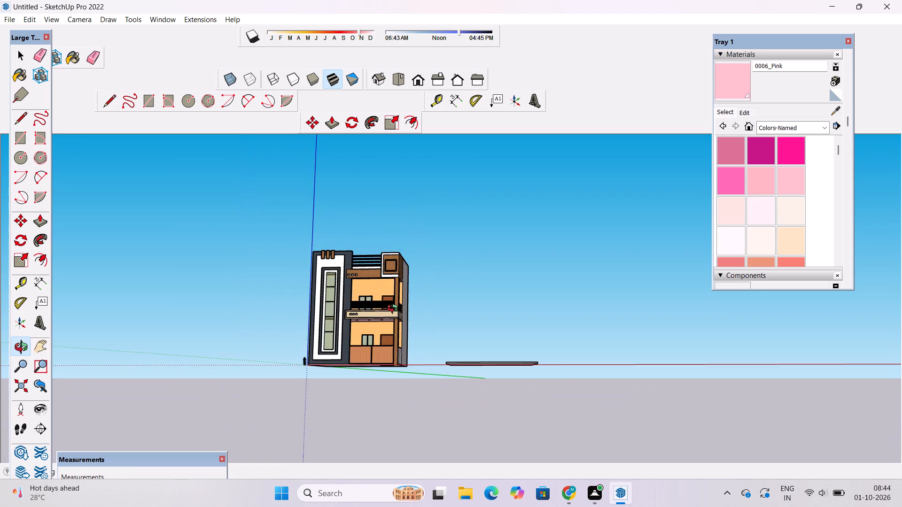
pyautogui.moveTo(392, 315); pyautogui.dragTo(393, 374)
pyautogui.scroll(6, 404, 336)
pyautogui.moveTo(266, 339); pyautogui.dragTo(293, 330)
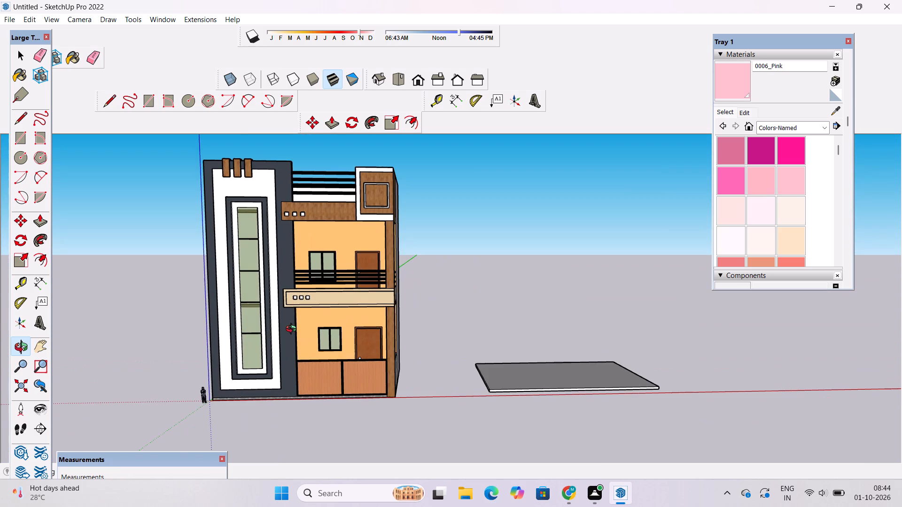
# Pick 0009_Linen from Colors-Named and erase the line along the base of the low ground-floor side wall behind the wooden pillar.
pyautogui.click(794, 212)
pyautogui.scroll(8, 393, 389)
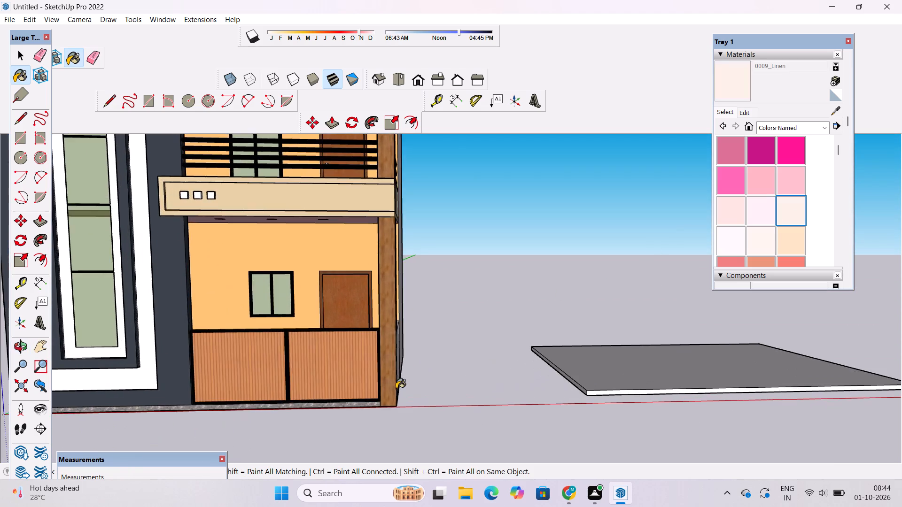
pyautogui.scroll(6, 396, 389)
pyautogui.press('o')
pyautogui.moveTo(440, 363); pyautogui.dragTo(369, 377)
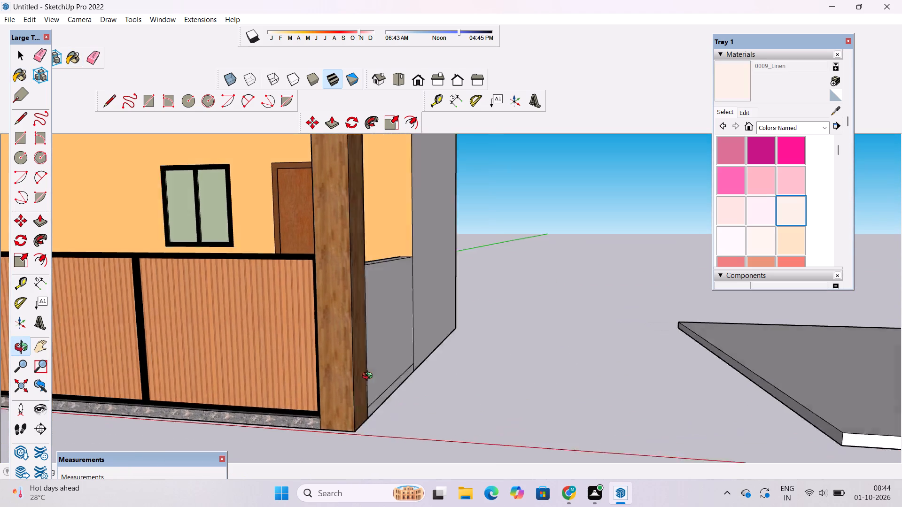
pyautogui.moveTo(369, 377); pyautogui.dragTo(348, 384)
pyautogui.moveTo(426, 284); pyautogui.dragTo(404, 367)
pyautogui.scroll(6, 401, 285)
pyautogui.moveTo(404, 338); pyautogui.dragTo(389, 305)
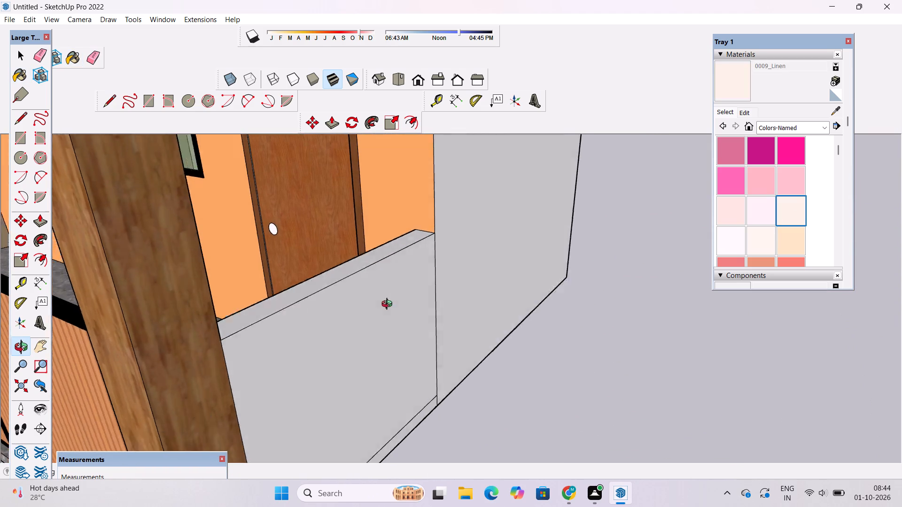
pyautogui.moveTo(389, 305); pyautogui.dragTo(386, 301)
pyautogui.press('e')
pyautogui.moveTo(404, 379); pyautogui.dragTo(417, 411)
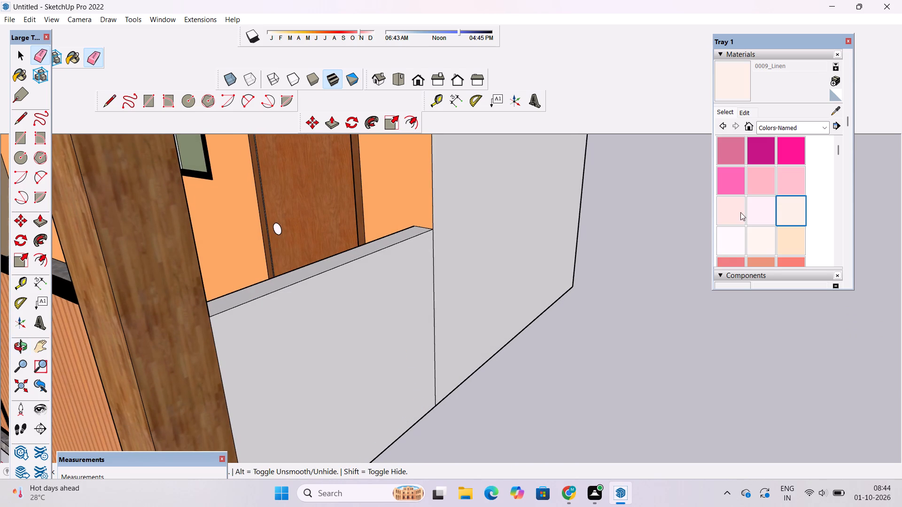
# Paint the outer face, top and inner face of the low ground-floor side wall with 0009_Linen.
pyautogui.click(731, 80)
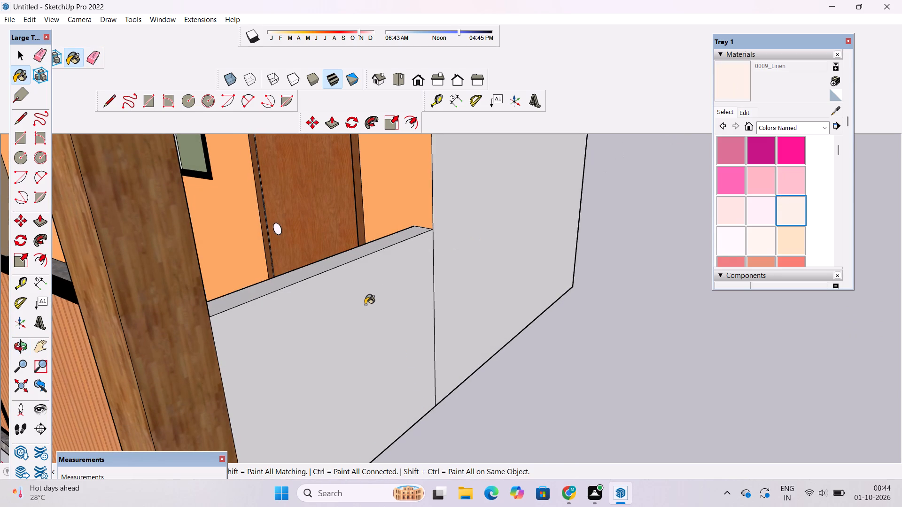
pyautogui.click(358, 309)
pyautogui.click(360, 257)
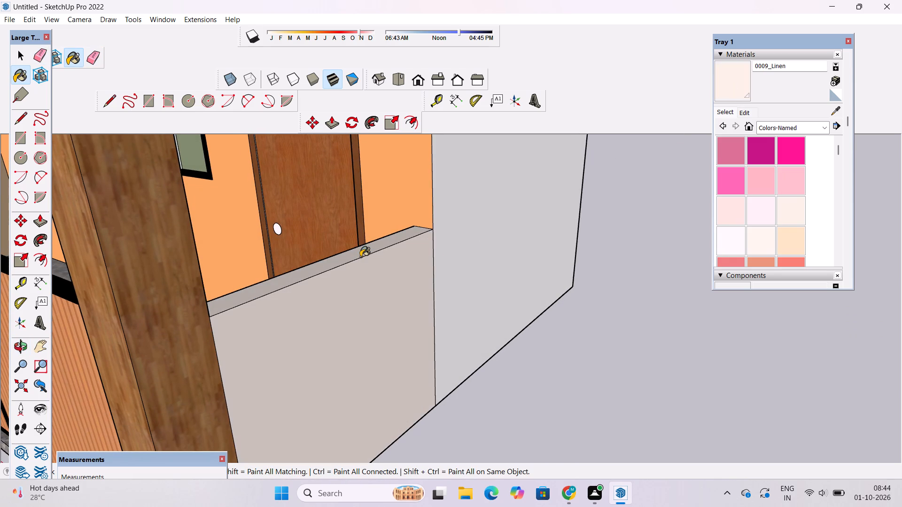
pyautogui.press('o')
pyautogui.scroll(-3, 350, 266)
pyautogui.moveTo(220, 291); pyautogui.dragTo(427, 296)
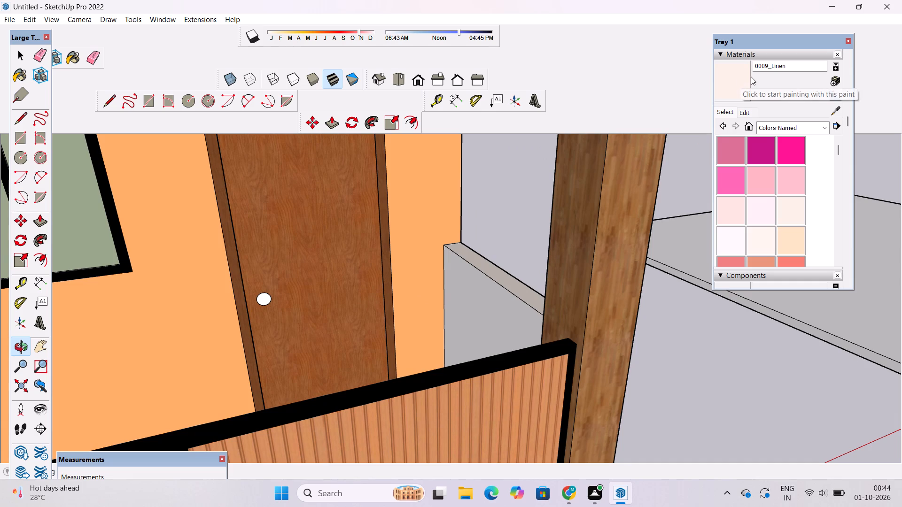
pyautogui.click(722, 85)
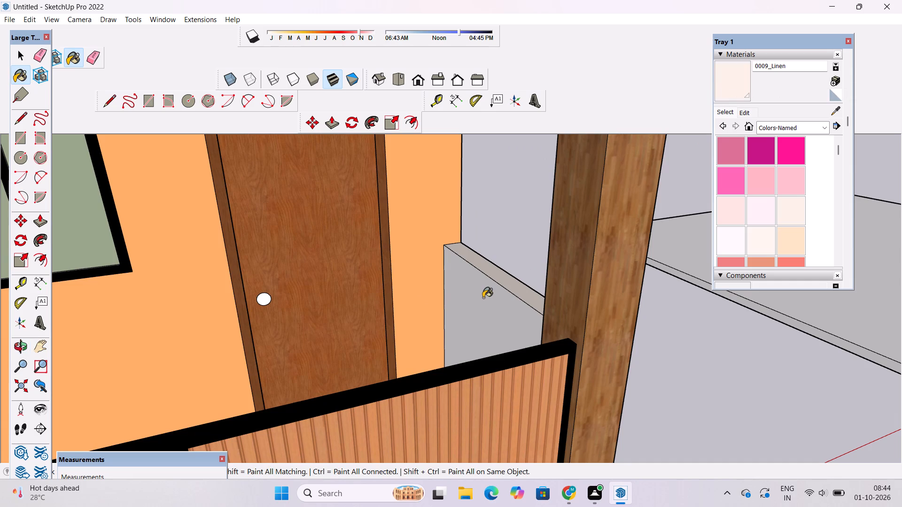
pyautogui.click(483, 298)
# Examine the whole facade from above and from the front for surfaces that still need a material.
pyautogui.press('o')
pyautogui.scroll(-12, 445, 271)
pyautogui.moveTo(476, 318); pyautogui.dragTo(441, 311)
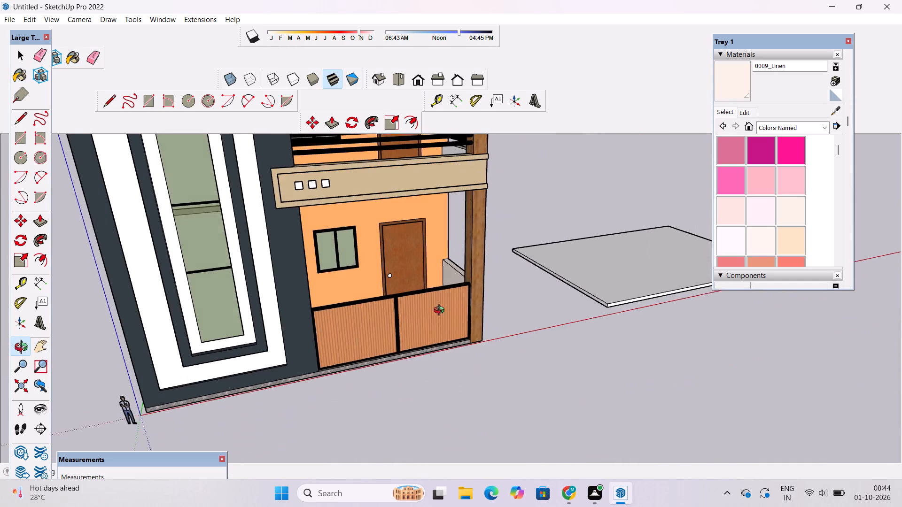
pyautogui.moveTo(441, 311); pyautogui.dragTo(412, 294)
pyautogui.scroll(-2, 415, 300)
pyautogui.keyDown('shift'); pyautogui.moveTo(418, 304); pyautogui.dragTo(417, 315); pyautogui.keyUp('shift')
pyautogui.moveTo(414, 326); pyautogui.dragTo(410, 306)
pyautogui.scroll(-4, 410, 305)
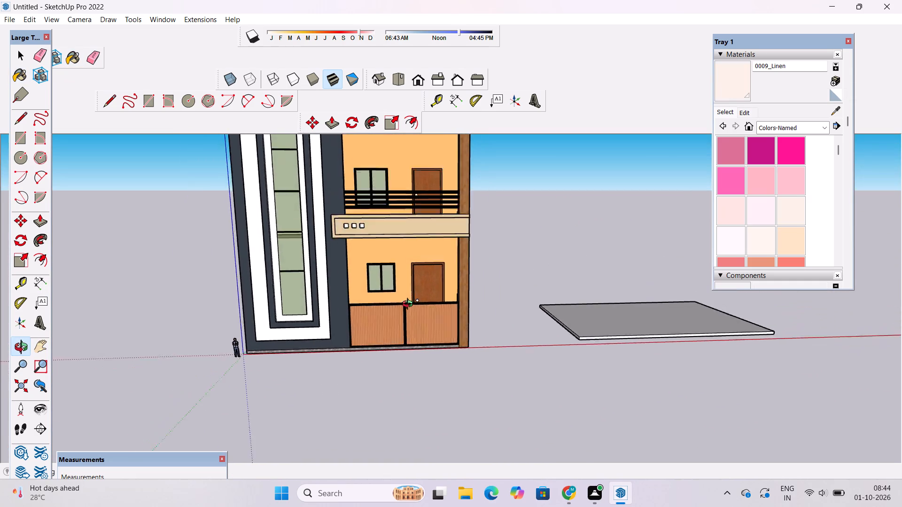
pyautogui.scroll(-1, 410, 305)
pyautogui.keyDown('shift'); pyautogui.moveTo(395, 307); pyautogui.dragTo(374, 330); pyautogui.keyUp('shift')
pyautogui.keyDown('shift'); pyautogui.moveTo(366, 333); pyautogui.dragTo(352, 353); pyautogui.keyUp('shift')
pyautogui.moveTo(352, 353); pyautogui.dragTo(354, 344)
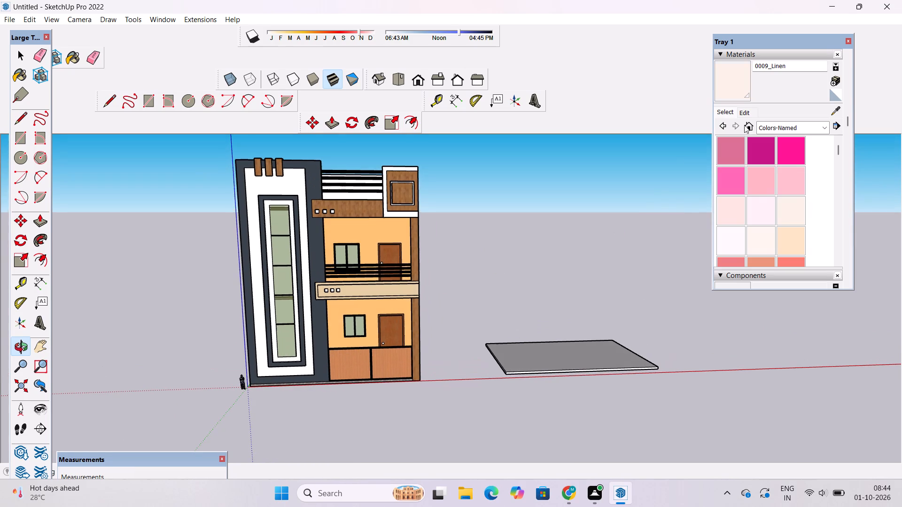
# Paint the white band around the tower's tall window with Wood Floor Dark from the Wood collection.
pyautogui.click(764, 125)
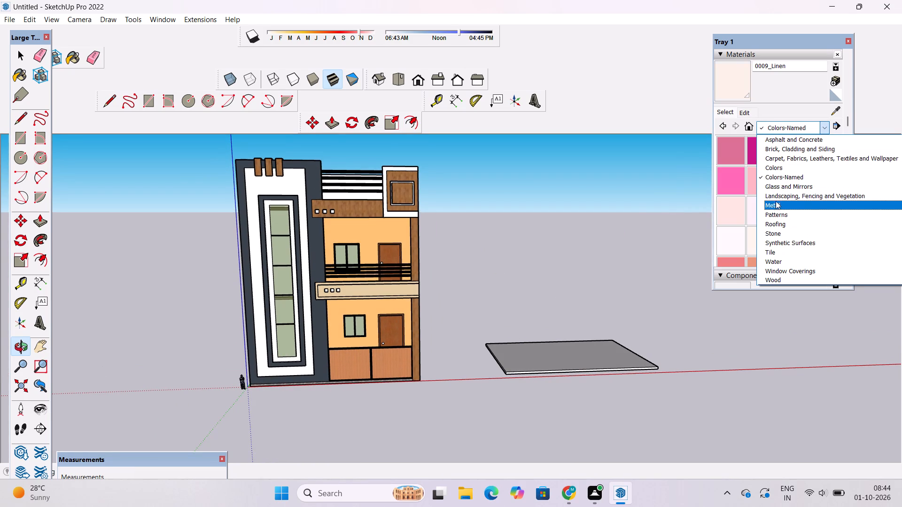
pyautogui.click(790, 150)
pyautogui.scroll(-1, 762, 193)
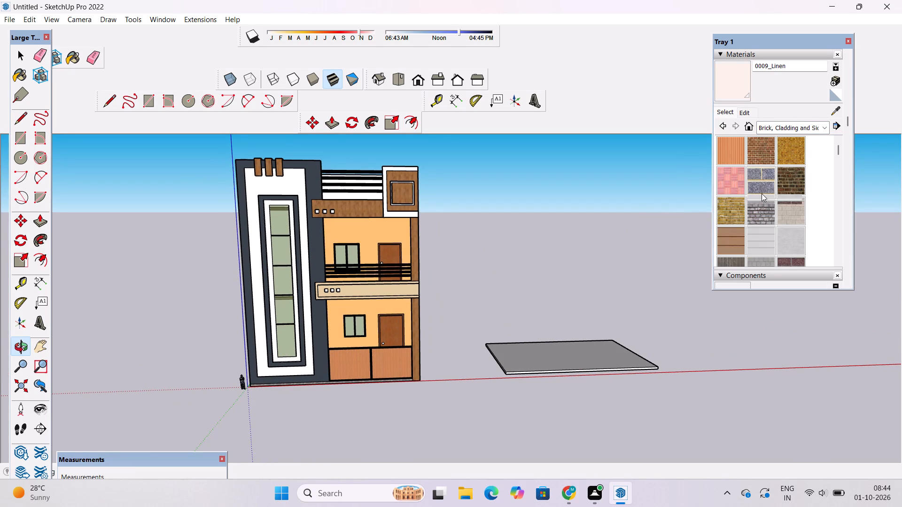
pyautogui.scroll(-1, 762, 193)
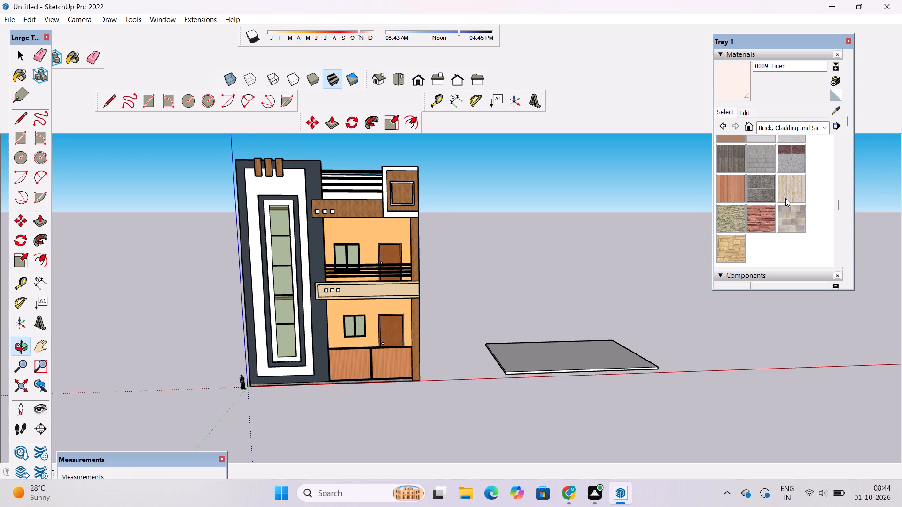
pyautogui.scroll(2, 785, 198)
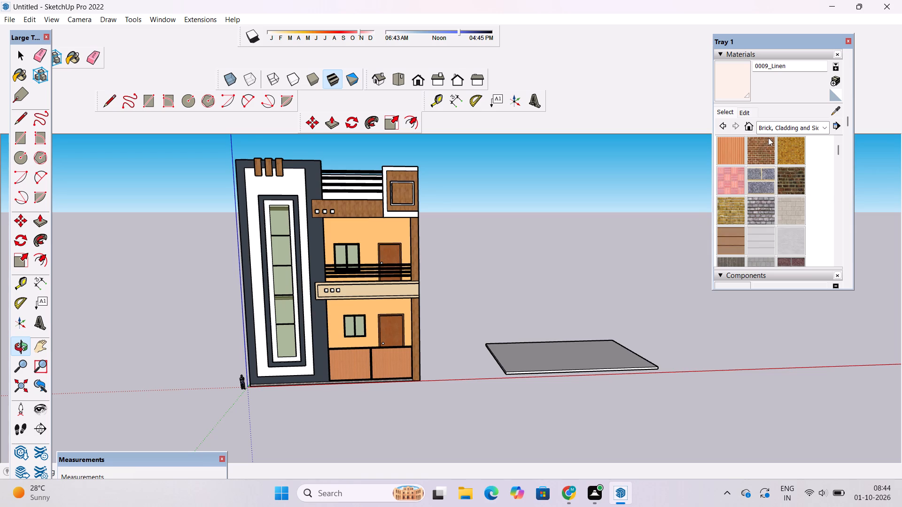
pyautogui.click(768, 130)
pyautogui.click(765, 279)
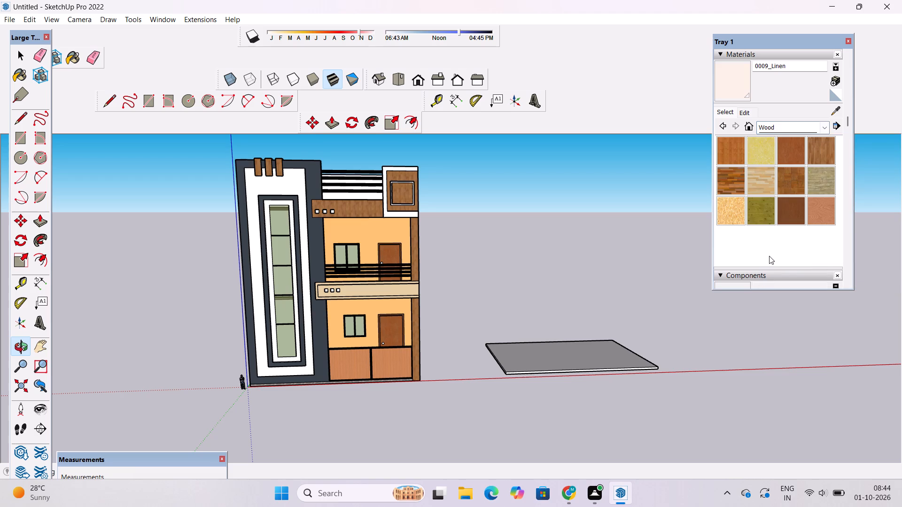
pyautogui.click(733, 182)
pyautogui.click(289, 179)
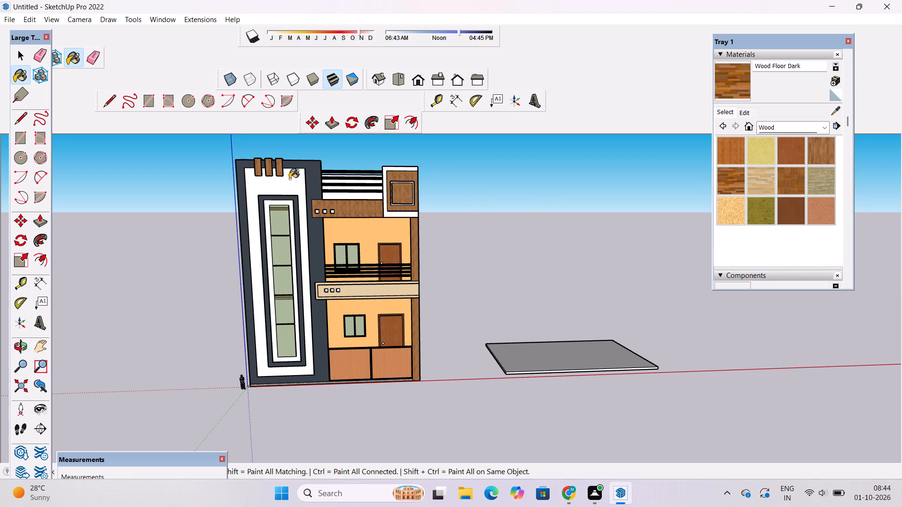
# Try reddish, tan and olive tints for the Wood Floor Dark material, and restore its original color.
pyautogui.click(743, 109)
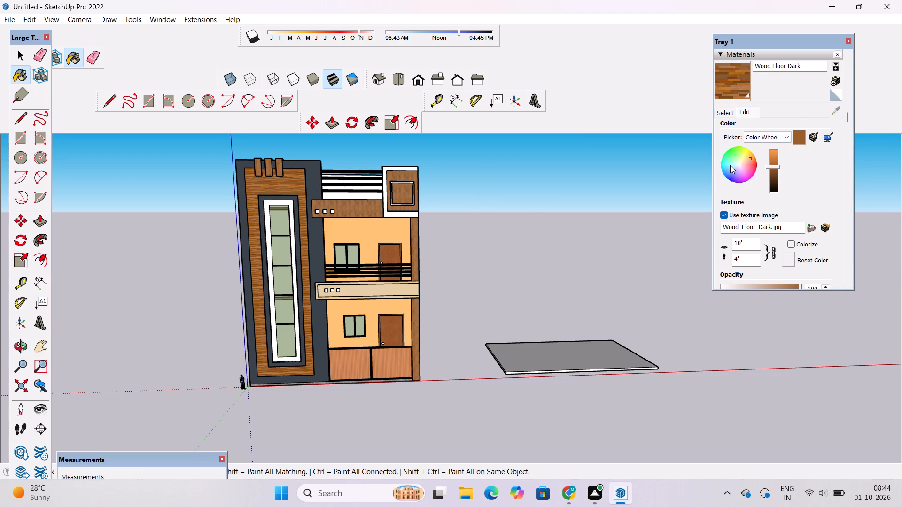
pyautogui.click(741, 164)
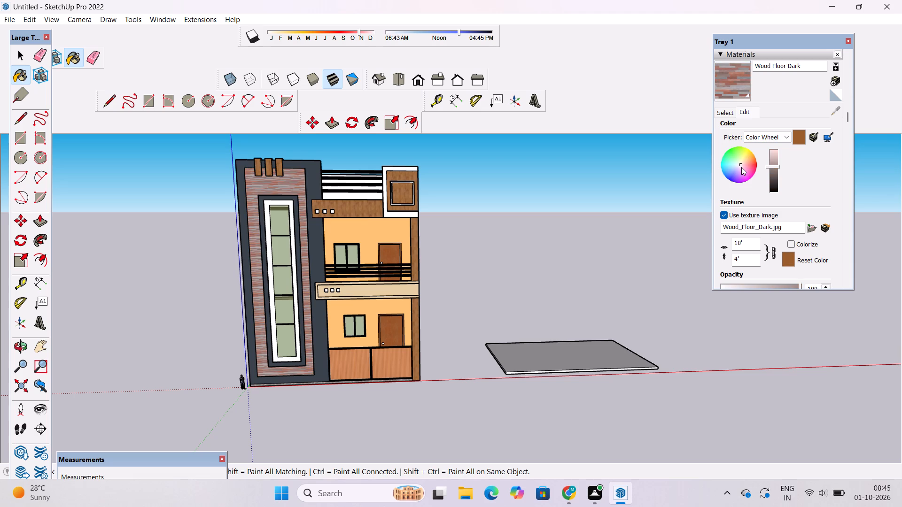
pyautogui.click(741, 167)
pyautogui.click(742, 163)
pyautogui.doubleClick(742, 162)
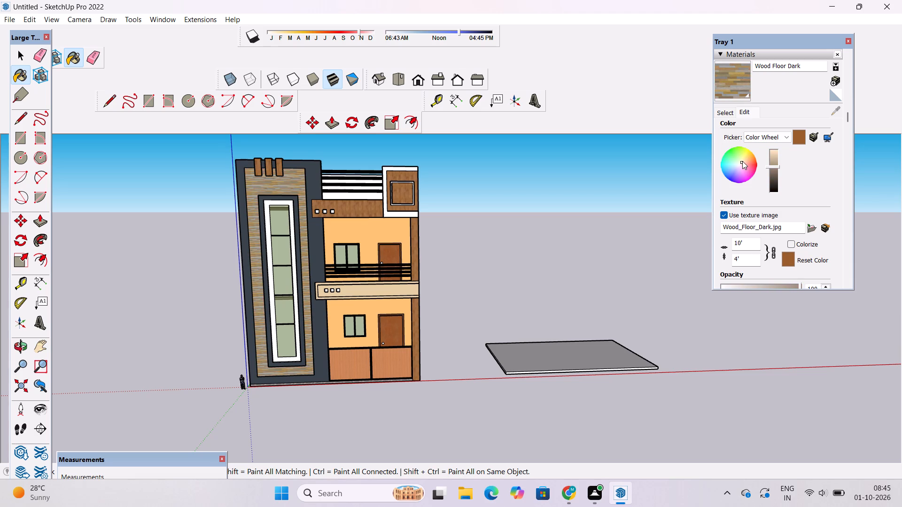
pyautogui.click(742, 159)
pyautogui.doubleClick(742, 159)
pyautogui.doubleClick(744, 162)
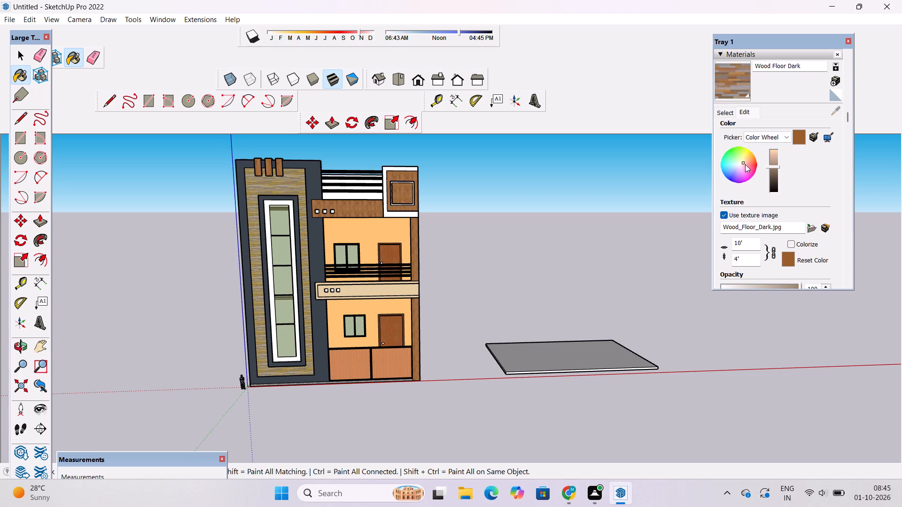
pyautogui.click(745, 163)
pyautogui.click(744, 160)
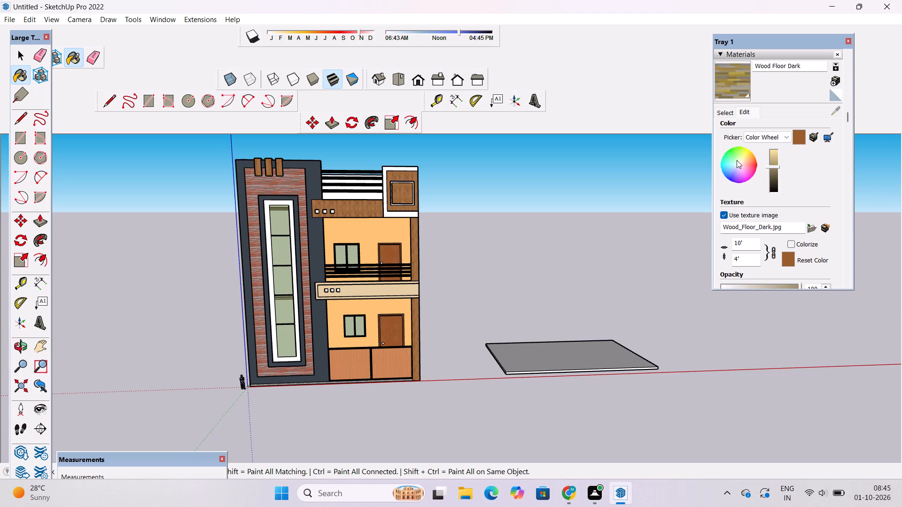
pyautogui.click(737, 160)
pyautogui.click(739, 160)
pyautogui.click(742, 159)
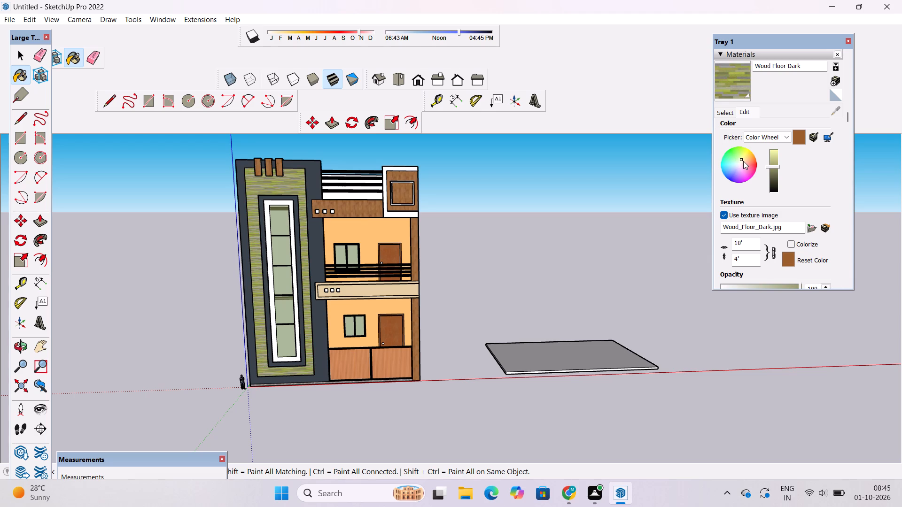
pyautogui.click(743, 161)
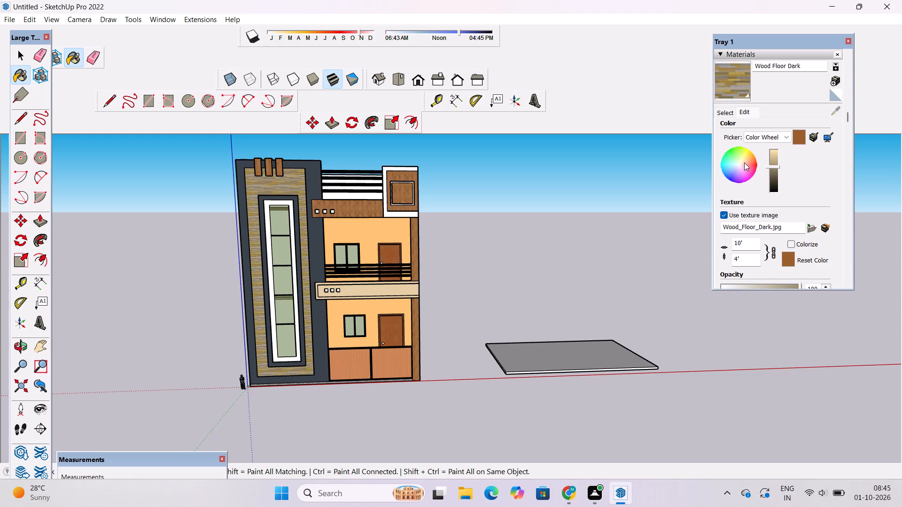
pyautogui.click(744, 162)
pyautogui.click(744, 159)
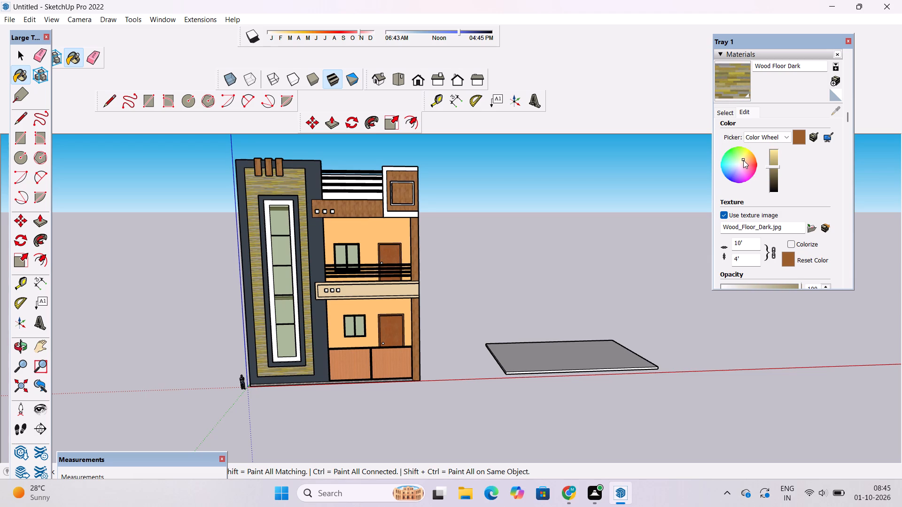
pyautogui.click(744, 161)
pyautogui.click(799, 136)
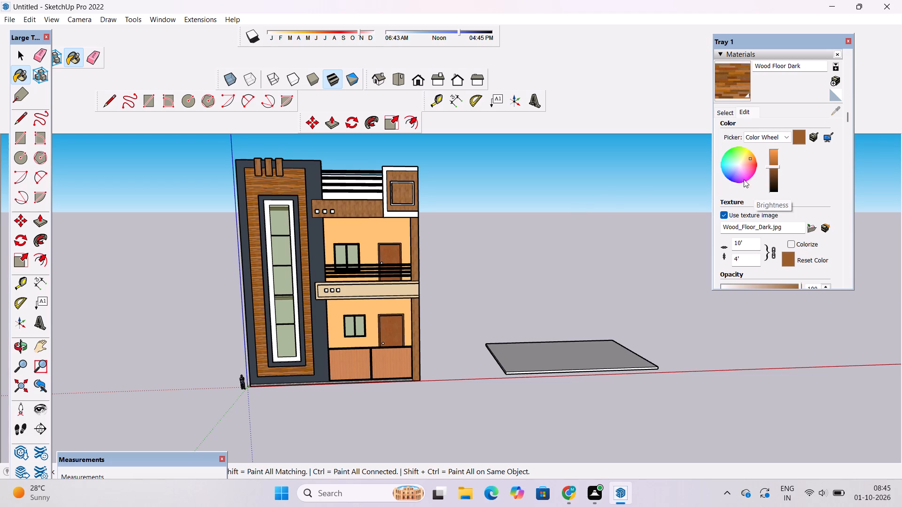
# Darken the Wood Floor Dark material slightly and shift its tint to a muted olive-yellow.
pyautogui.click(769, 178)
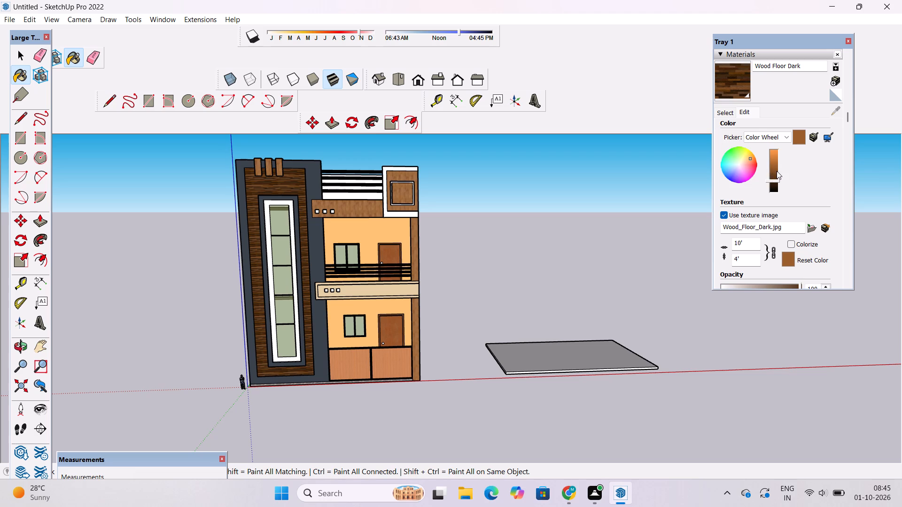
pyautogui.click(777, 171)
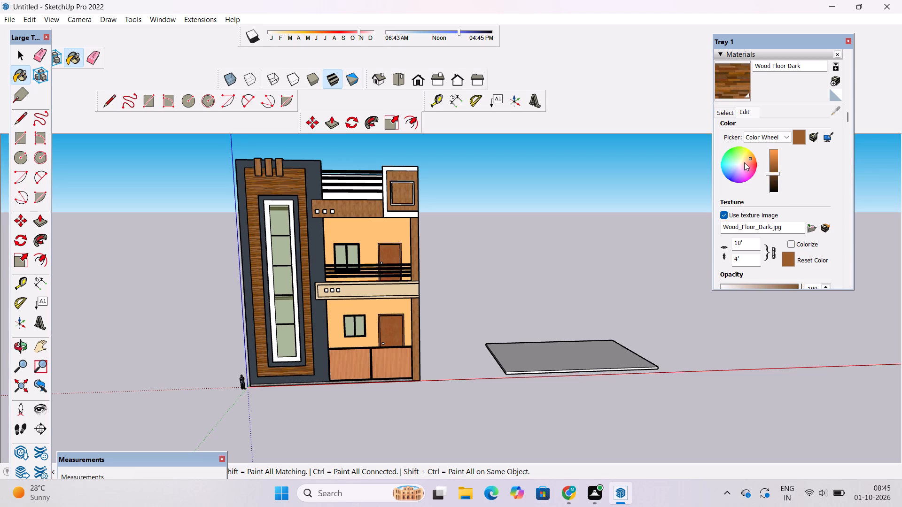
pyautogui.click(744, 162)
pyautogui.click(744, 161)
pyautogui.click(744, 159)
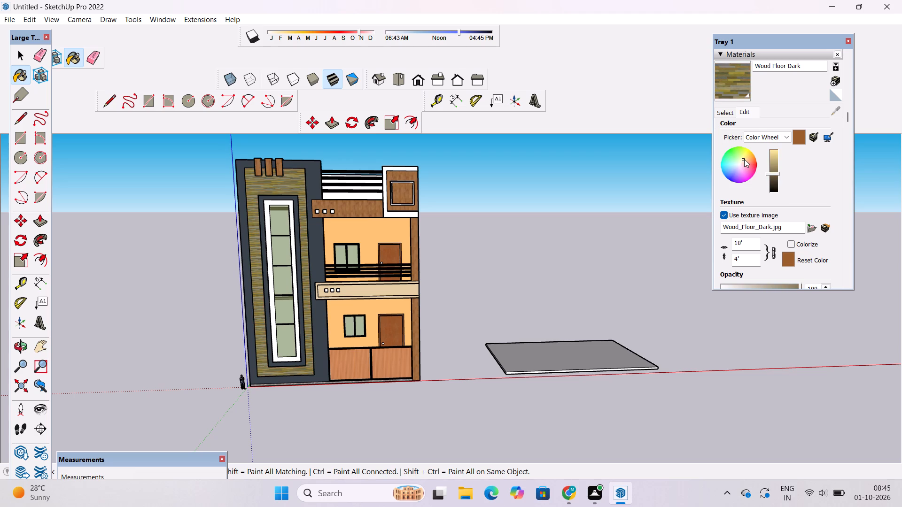
pyautogui.press('space')
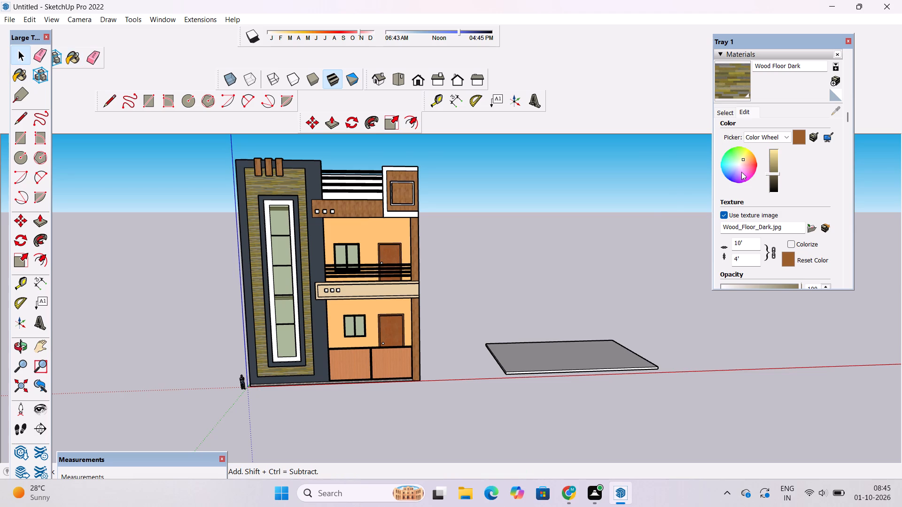
# Examine the recolored house from a distance, from the front and slightly from above.
pyautogui.scroll(-5, 650, 207)
pyautogui.press('o')
pyautogui.scroll(-5, 586, 245)
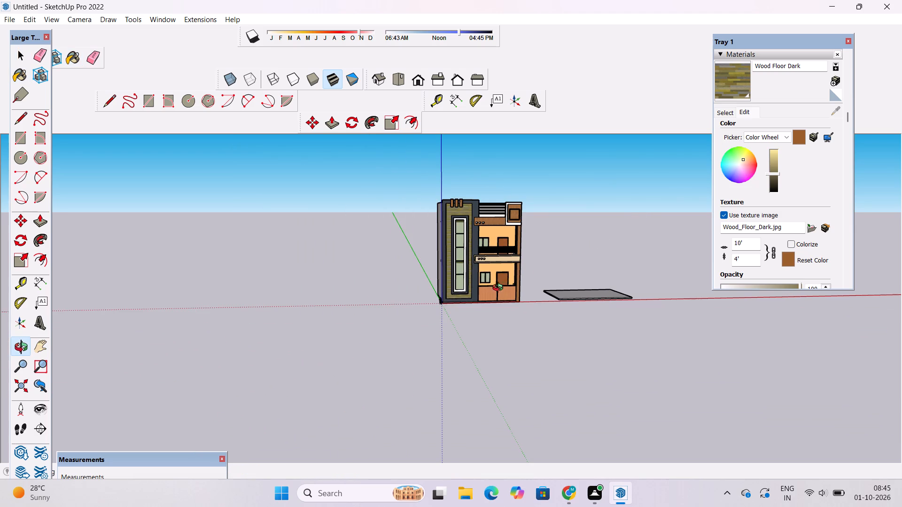
pyautogui.keyDown('shift'); pyautogui.moveTo(498, 290); pyautogui.dragTo(507, 258); pyautogui.keyUp('shift')
pyautogui.scroll(4, 538, 232)
pyautogui.keyDown('shift'); pyautogui.moveTo(548, 231); pyautogui.dragTo(505, 249); pyautogui.keyUp('shift')
pyautogui.keyDown('shift'); pyautogui.moveTo(497, 251); pyautogui.dragTo(448, 279); pyautogui.keyUp('shift')
pyautogui.scroll(3, 471, 266)
pyautogui.keyDown('shift'); pyautogui.moveTo(488, 255); pyautogui.dragTo(433, 275); pyautogui.keyUp('shift')
pyautogui.moveTo(432, 282); pyautogui.dragTo(473, 287)
pyautogui.keyDown('shift'); pyautogui.moveTo(473, 287); pyautogui.dragTo(448, 292); pyautogui.keyUp('shift')
# Delete the flat gray slab lying on the ground beside the house.
pyautogui.press('space')
pyautogui.click(545, 318)
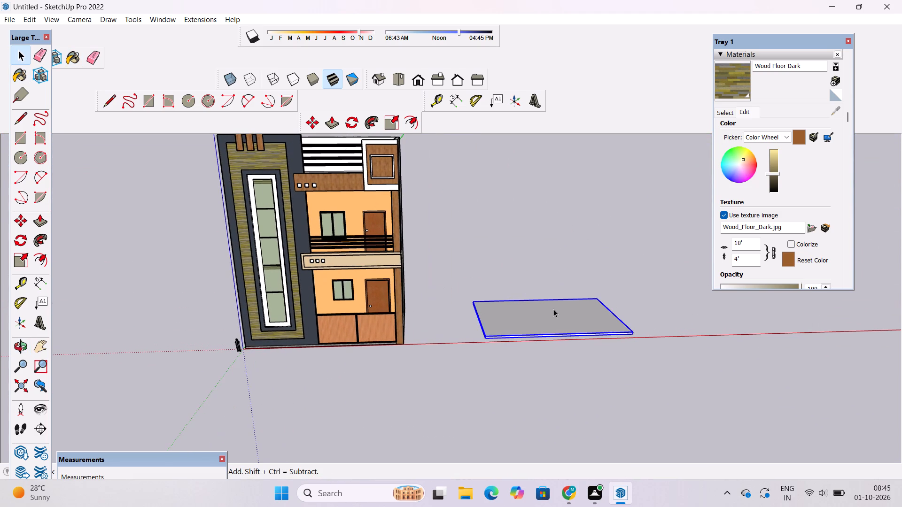
pyautogui.press('Delete')
# Close the tray holding the Materials and Components sections.
pyautogui.scroll(-10, 553, 309)
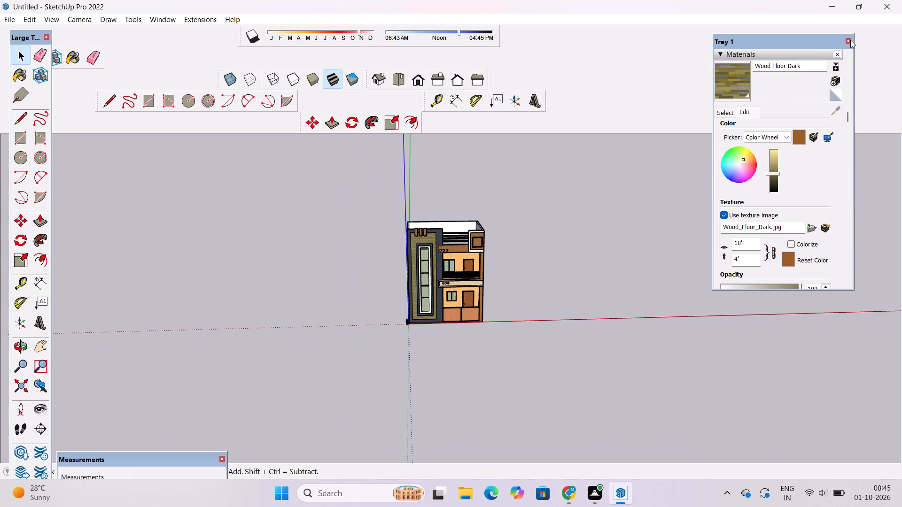
pyautogui.click(850, 40)
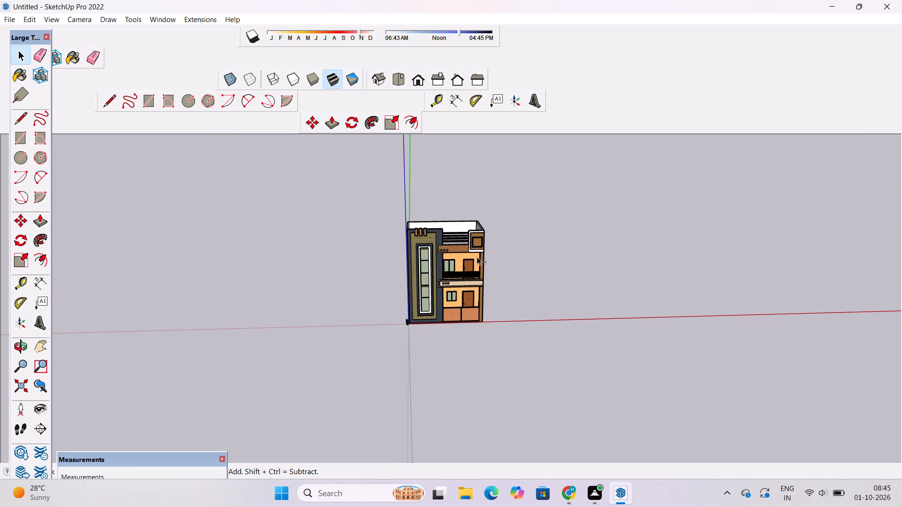
# Save the model in the Downloads folder as a SketchUp file named "small house".
pyautogui.hotkey('ctrl', 's')
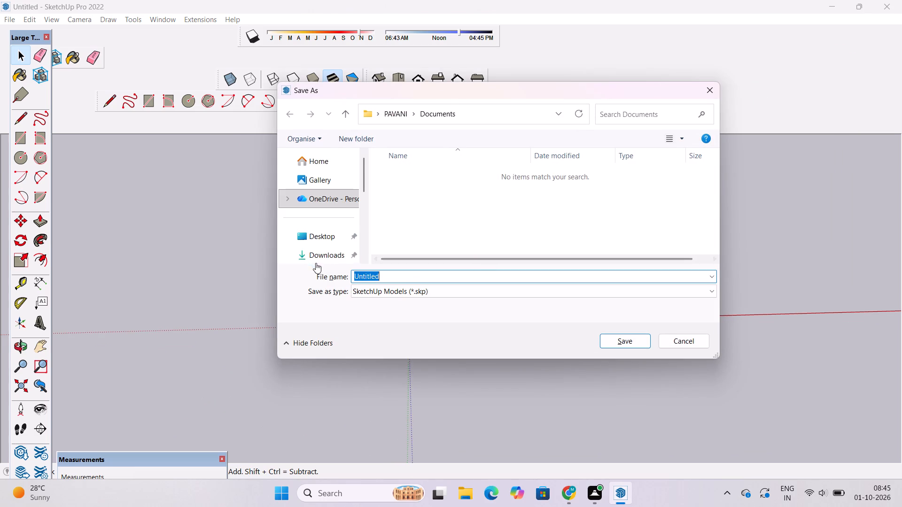
pyautogui.click(317, 259)
pyautogui.click(387, 279)
pyautogui.press('BackSpace')
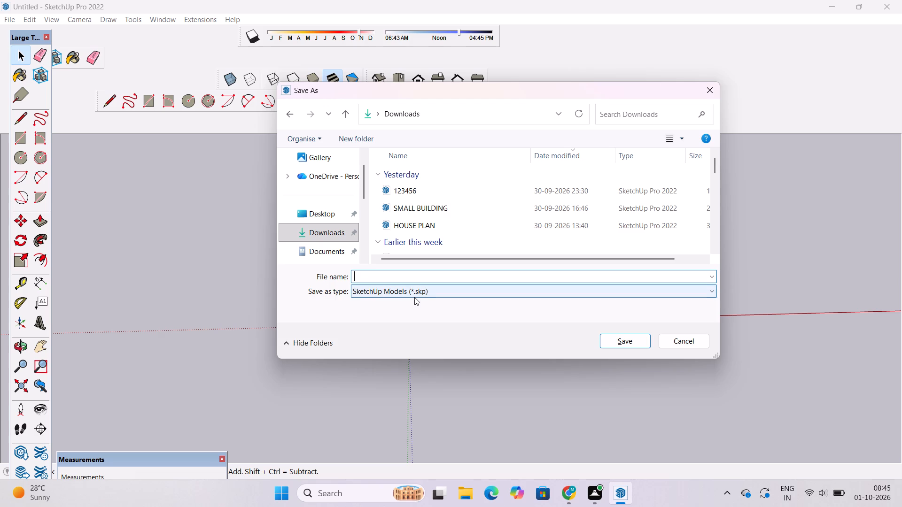
pyautogui.write('small')
pyautogui.press('space')
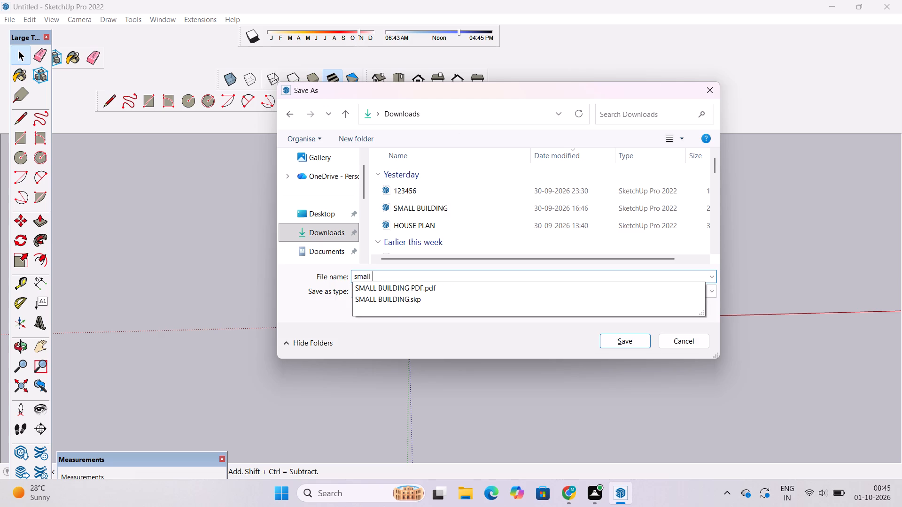
pyautogui.write('house')
pyautogui.press('space')
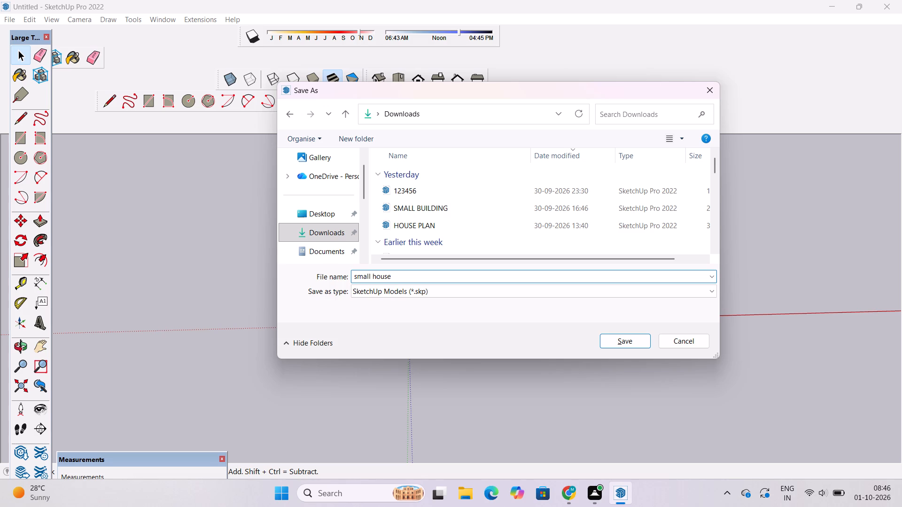
pyautogui.click(629, 343)
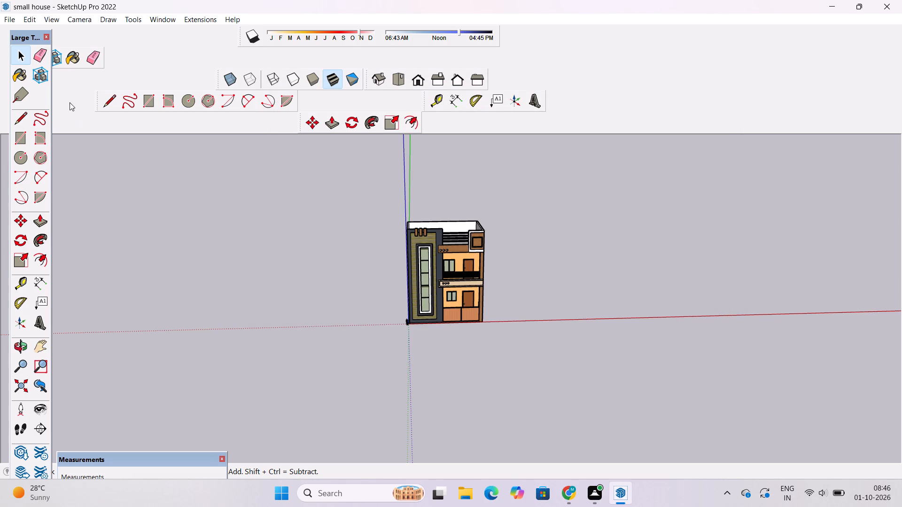
# Export the current view as a 2D graphic PDF file named "small house pdf" in the Downloads folder.
pyautogui.click(8, 19)
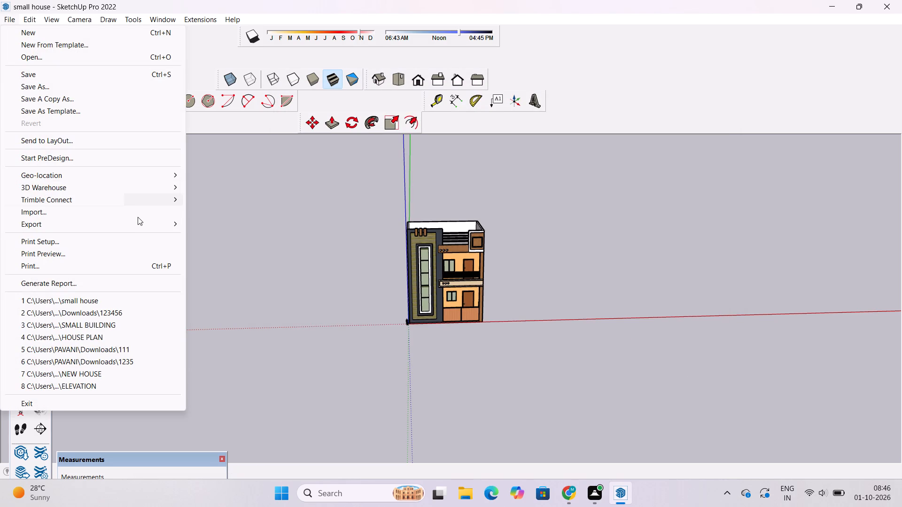
pyautogui.click(210, 233)
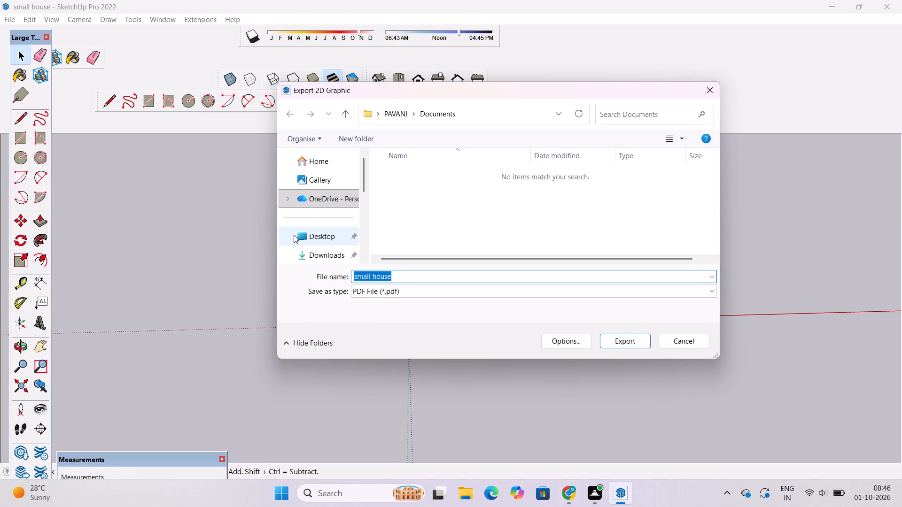
pyautogui.click(317, 247)
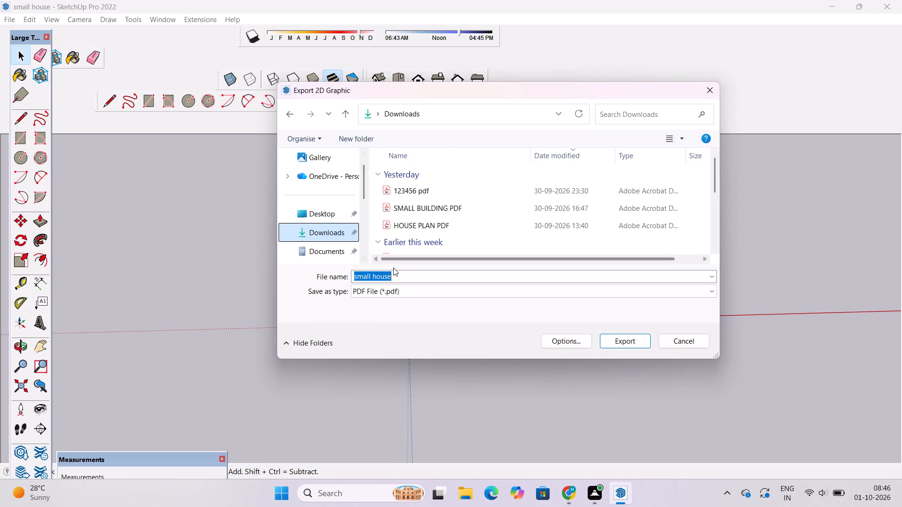
pyautogui.click(395, 275)
pyautogui.click(395, 275)
pyautogui.press('space')
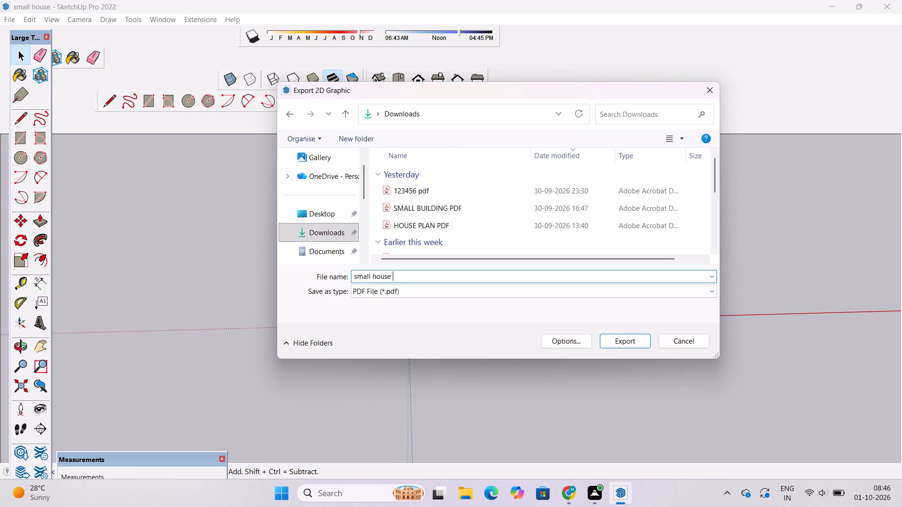
pyautogui.write('pdf')
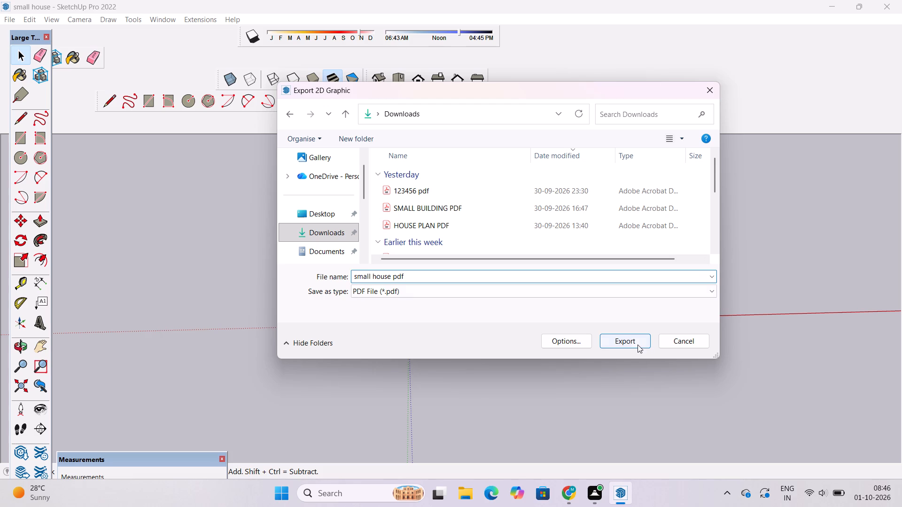
pyautogui.click(635, 345)
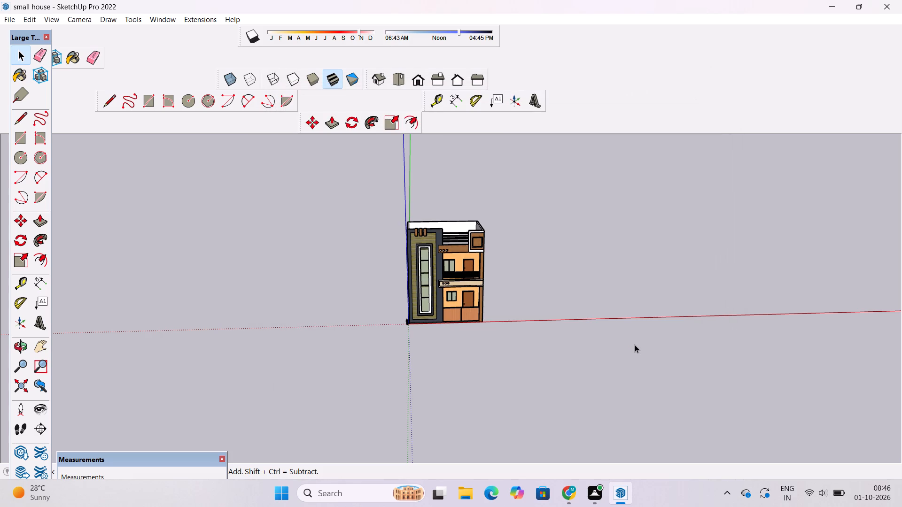